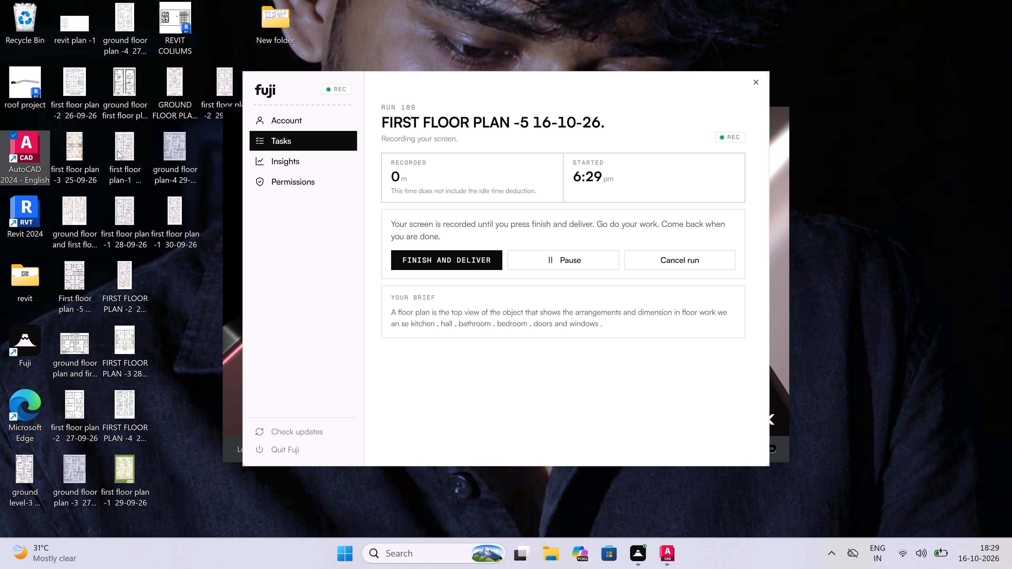
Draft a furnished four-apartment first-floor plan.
Launch AutoCAD 2024 from the desktop.
triple_click(24, 141)
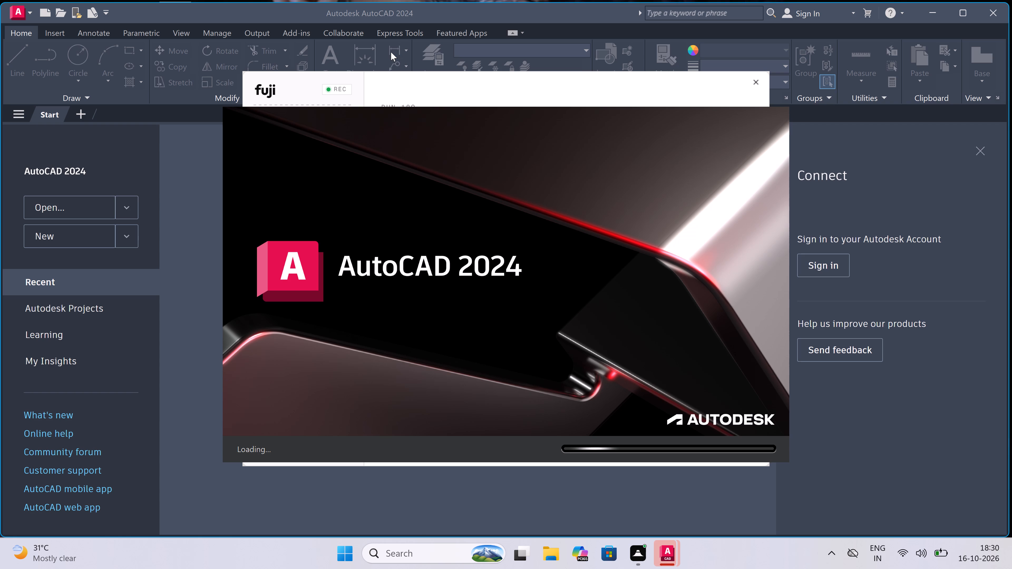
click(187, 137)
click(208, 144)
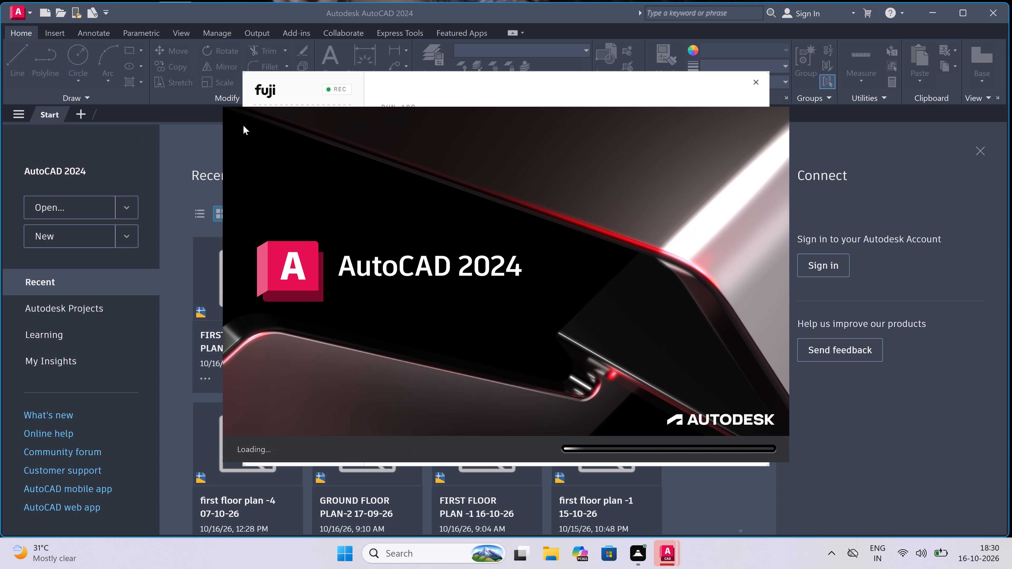
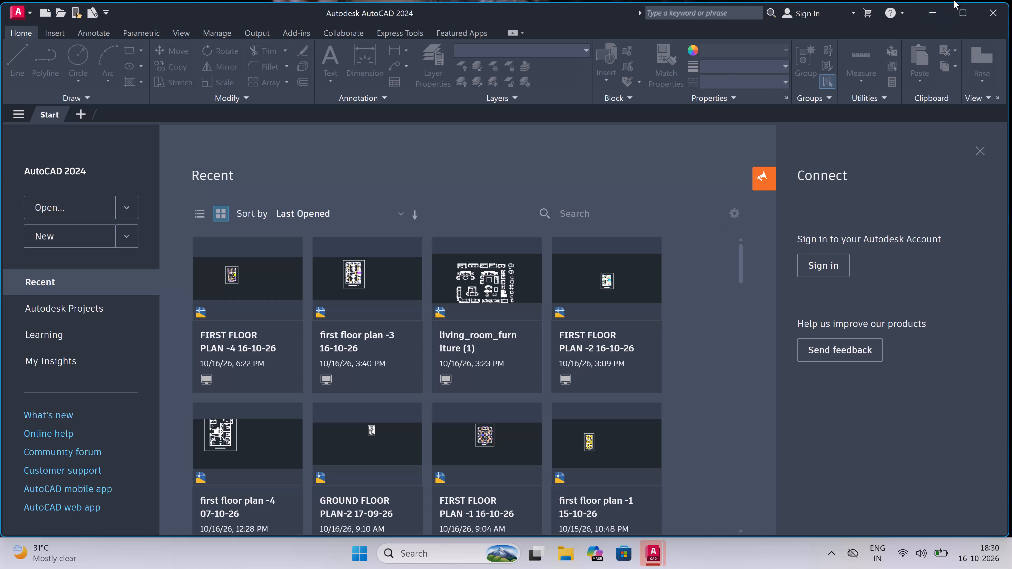
Minimize the AutoCAD window and launch Fuji from the desktop.
click(941, 17)
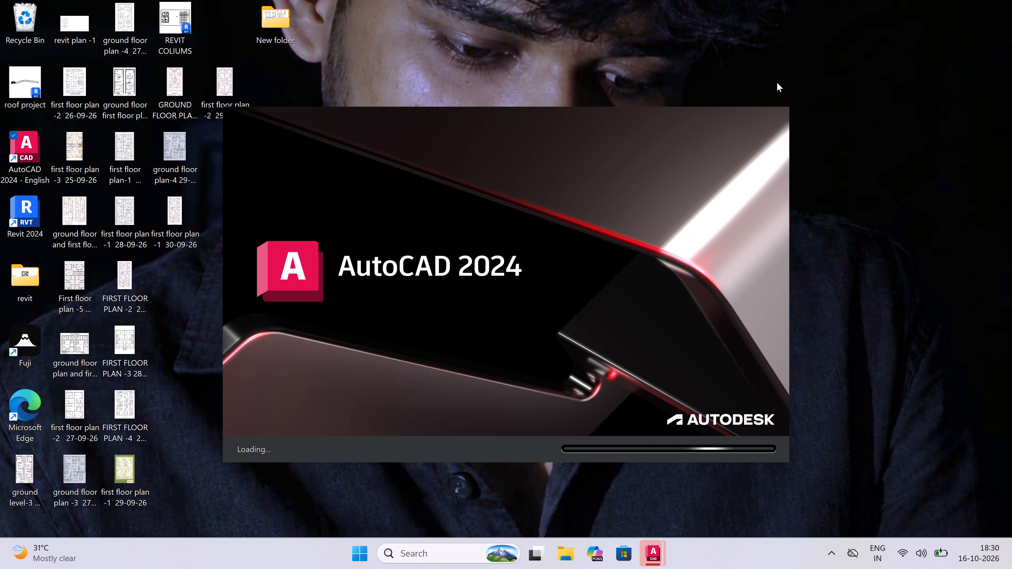
double_click(777, 82)
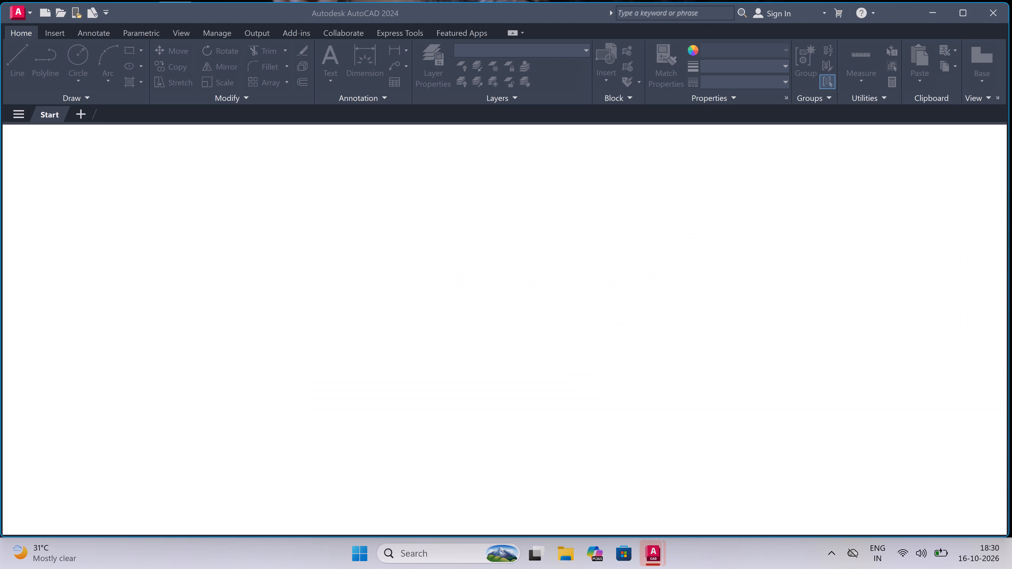
double_click(932, 14)
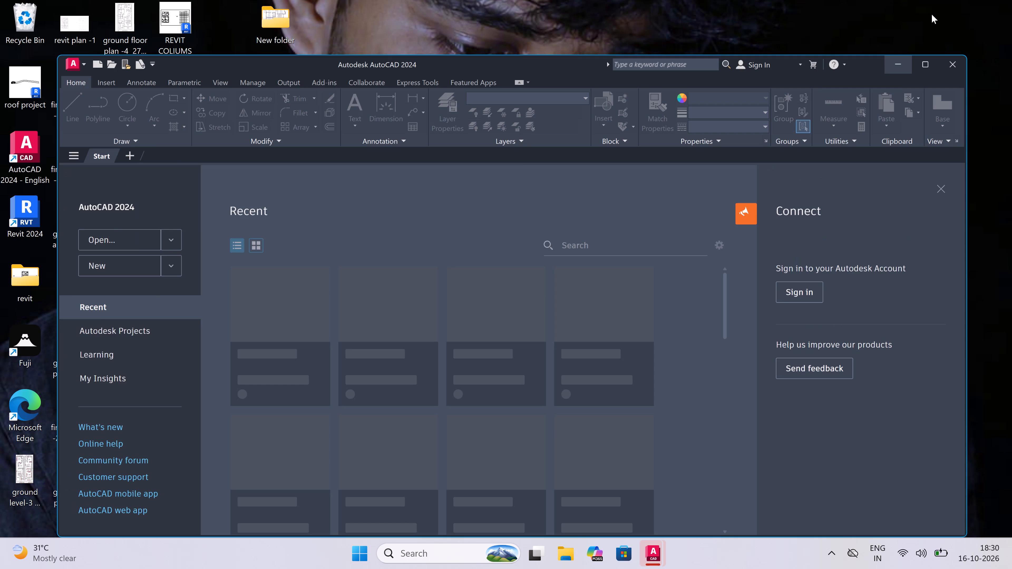
double_click(26, 338)
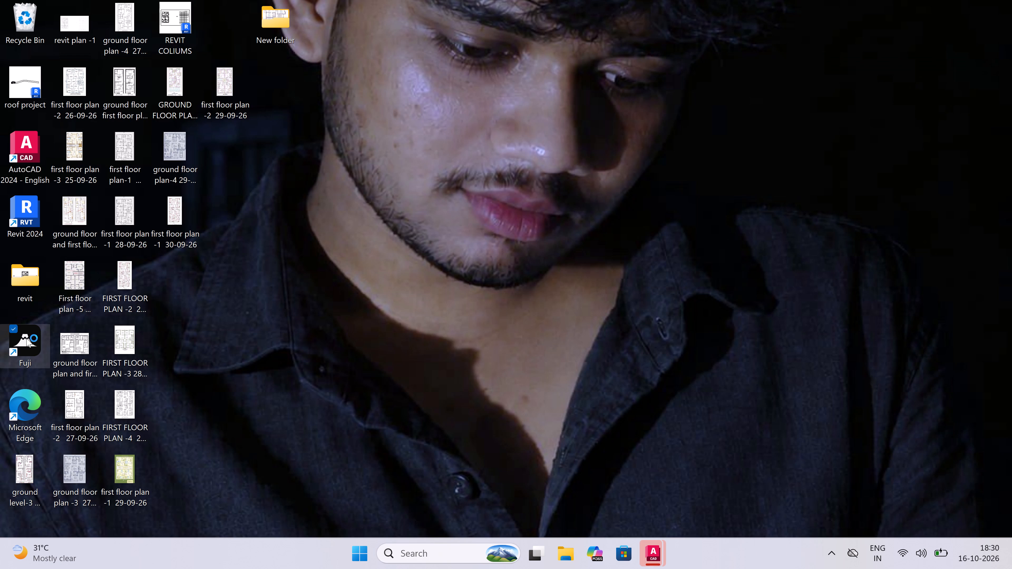
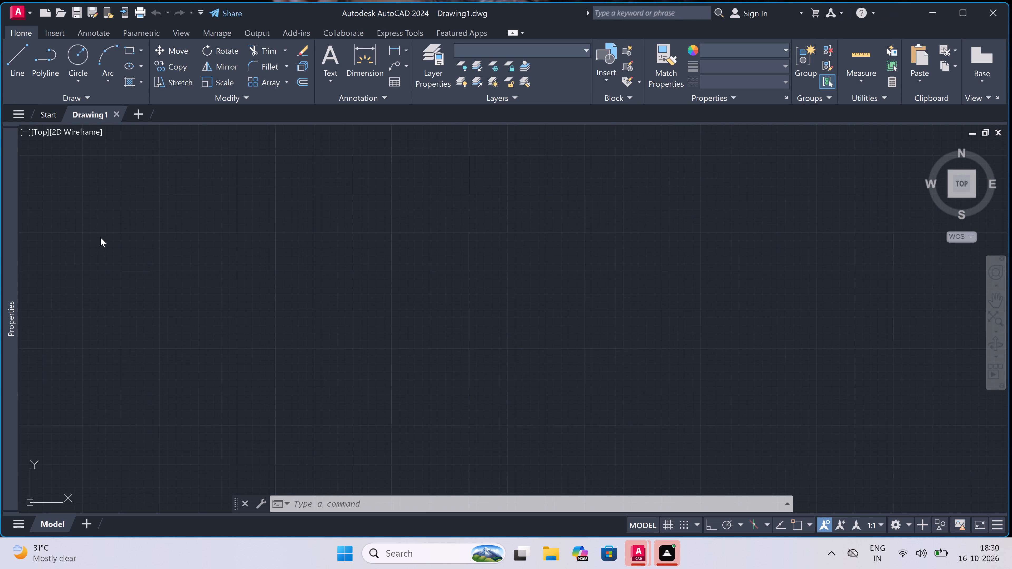
Set the drawing units to Engineering length with 0'-0" precision and an insertion scale in inches.
text(un)
key(space)
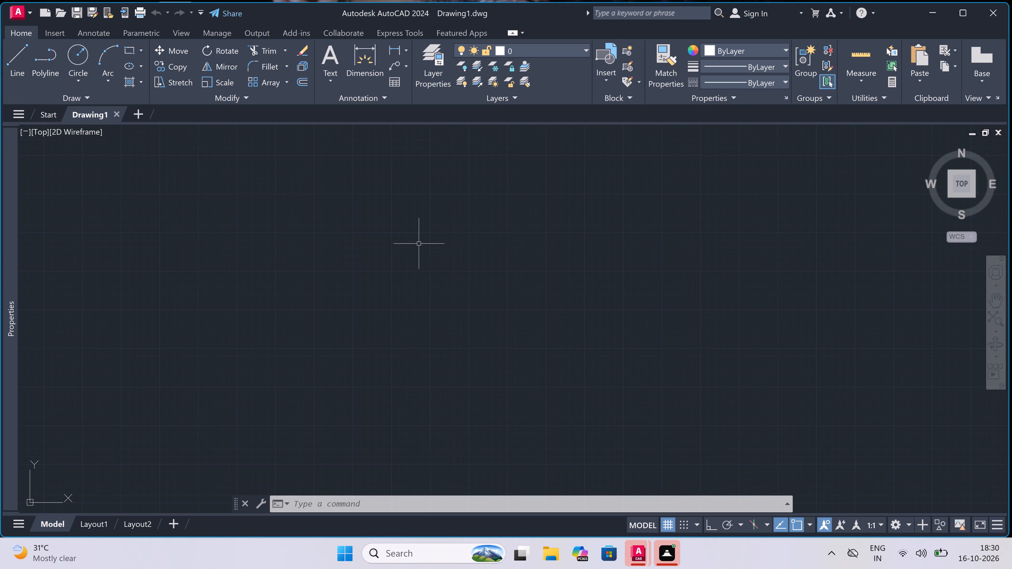
text(un)
key(space)
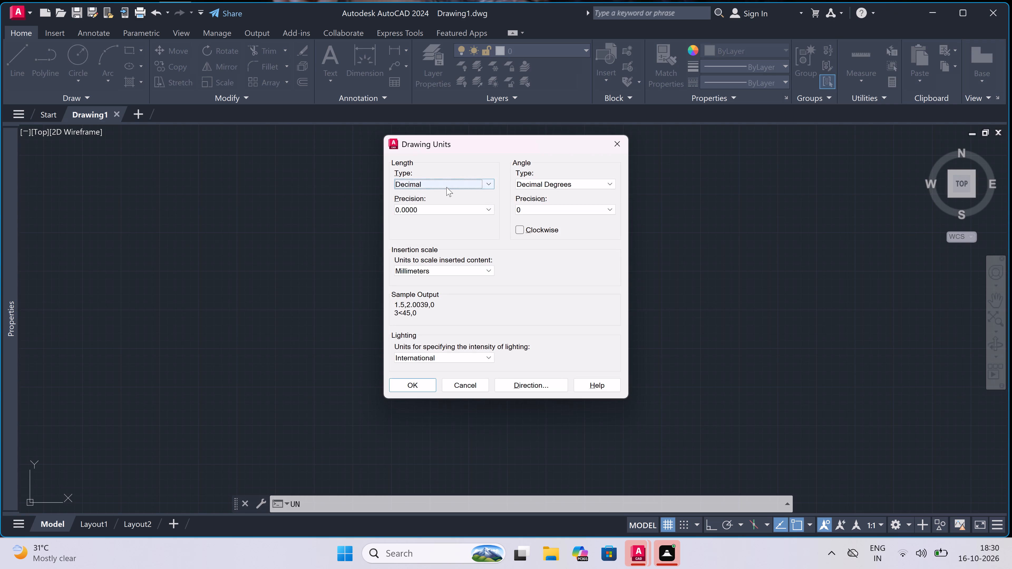
double_click(446, 185)
click(442, 185)
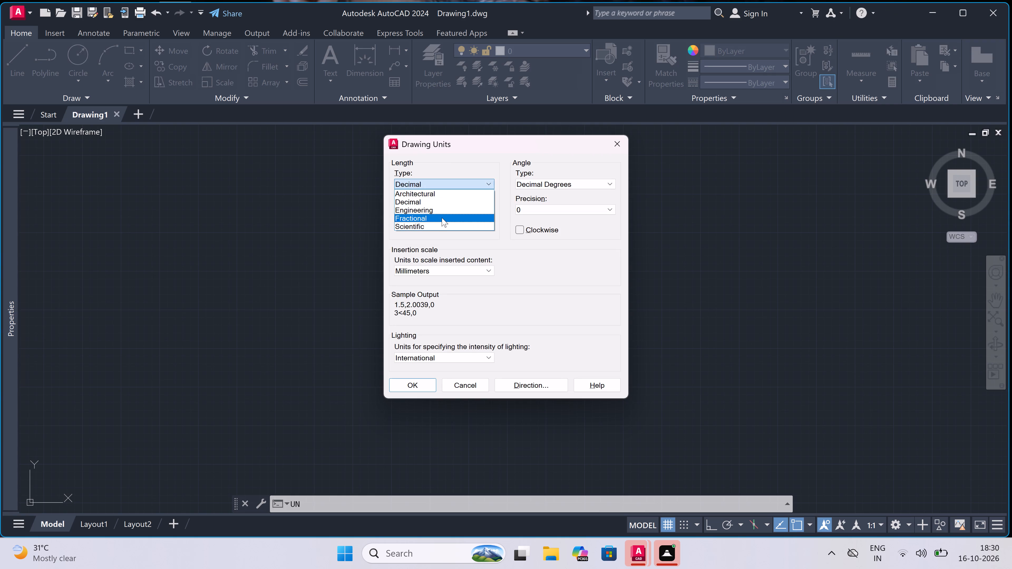
click(443, 205)
double_click(440, 183)
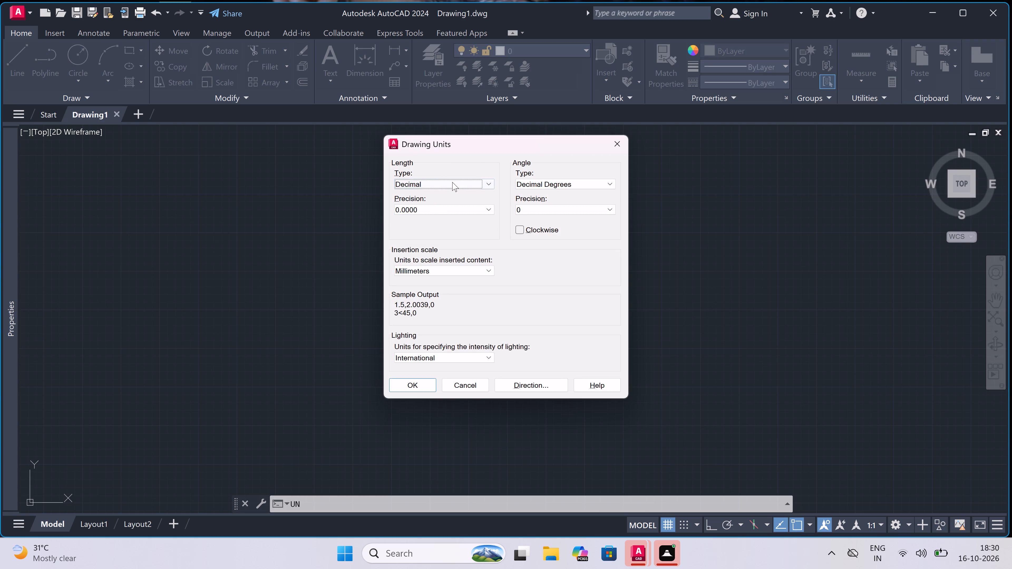
click(459, 183)
click(443, 210)
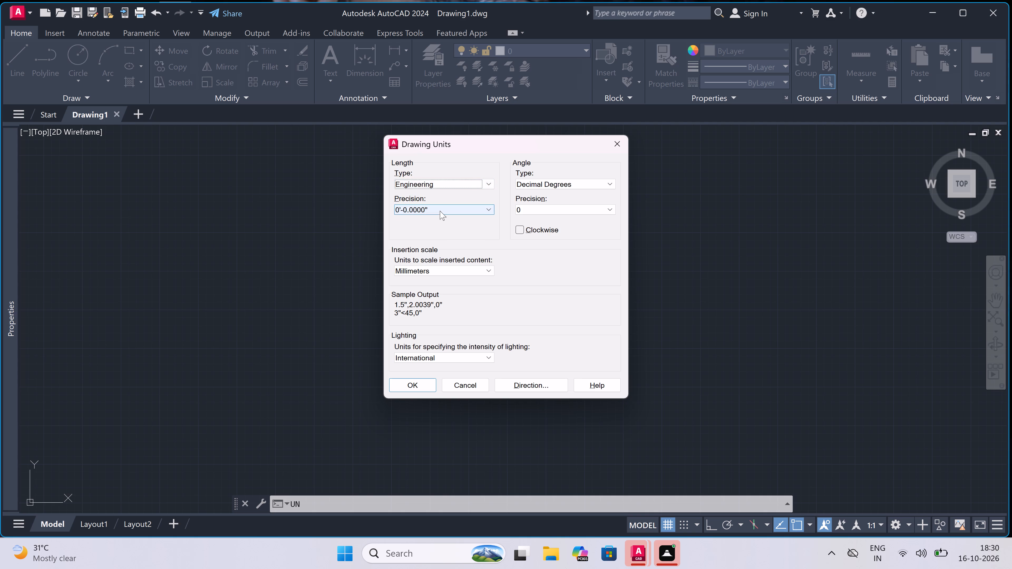
click(440, 211)
click(422, 216)
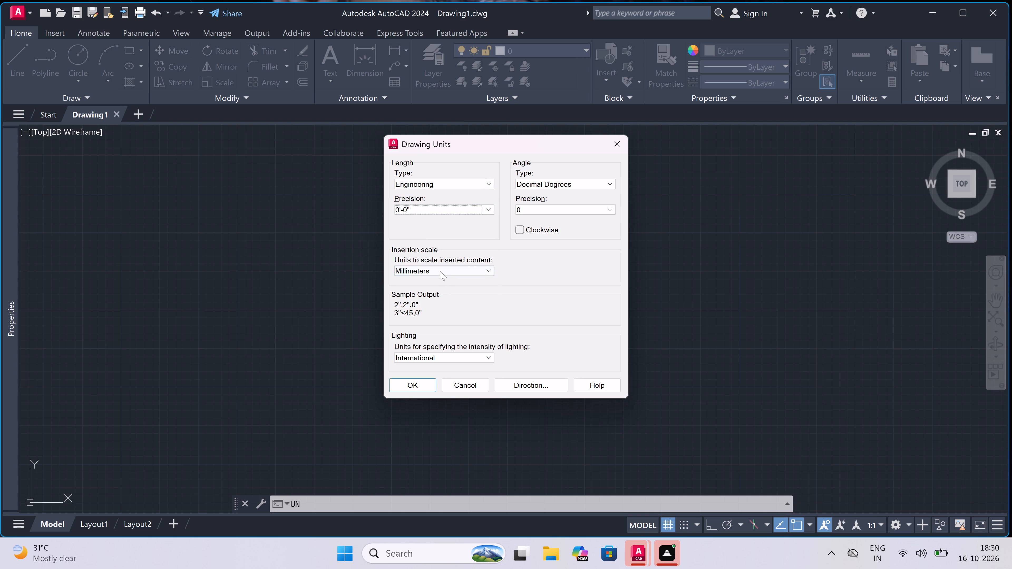
click(440, 270)
click(434, 292)
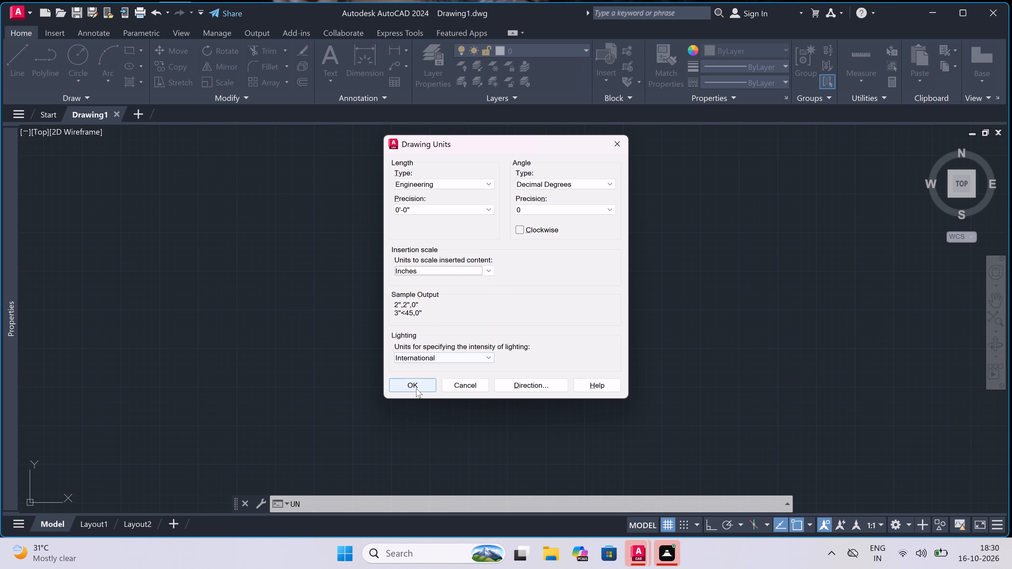
double_click(416, 388)
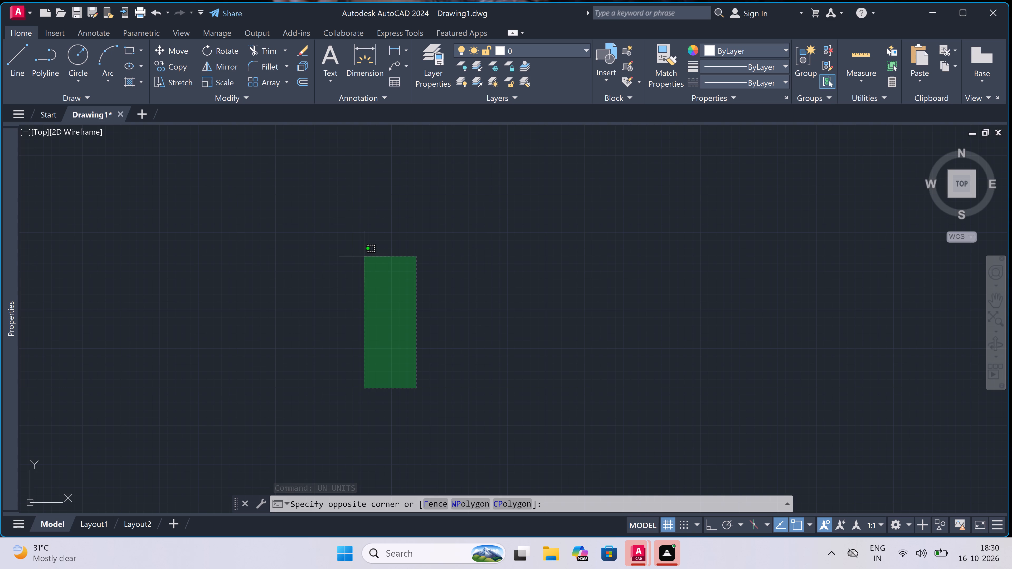
key(Escape)
Turn on Ortho and draw a horizontal construction line for the plan's upper outer wall edge.
text(xl)
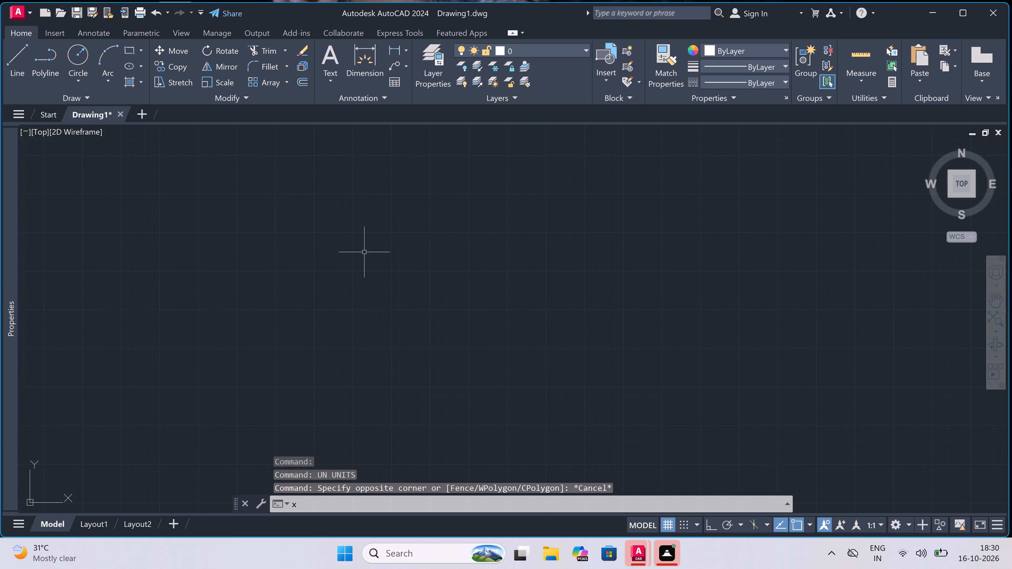
key(space)
click(304, 168)
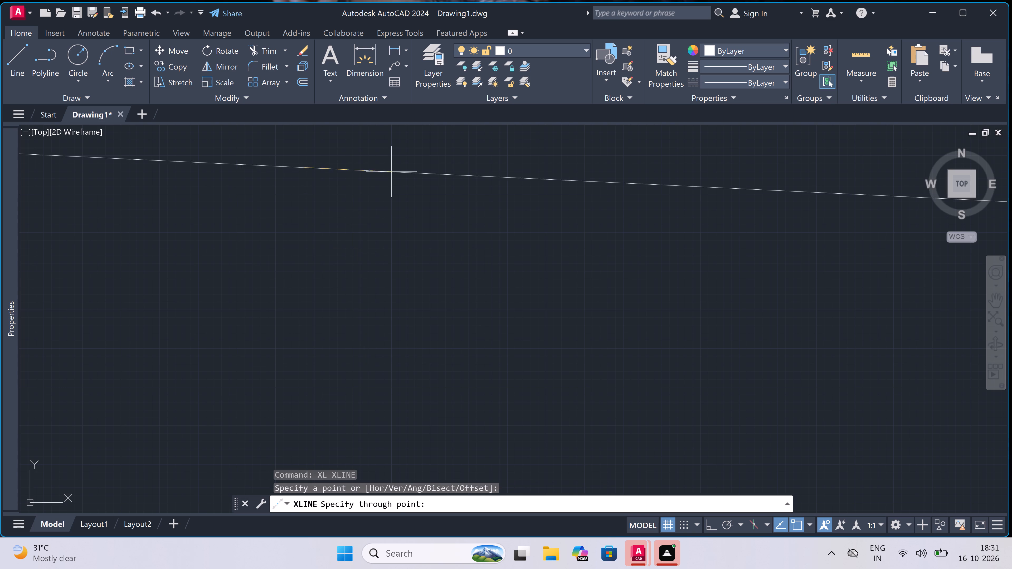
key(F8)
click(333, 147)
drag(333, 149, 333, 153)
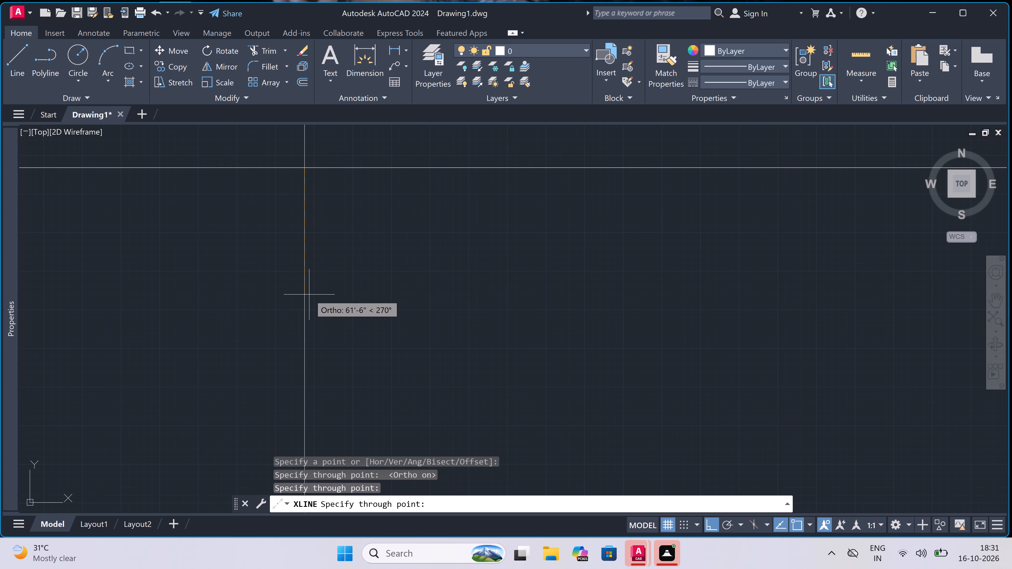
key(Escape)
Draw a vertical construction line crossing the horizontal one for the plan's left outer wall edge.
scroll(308, 295, down, 1)
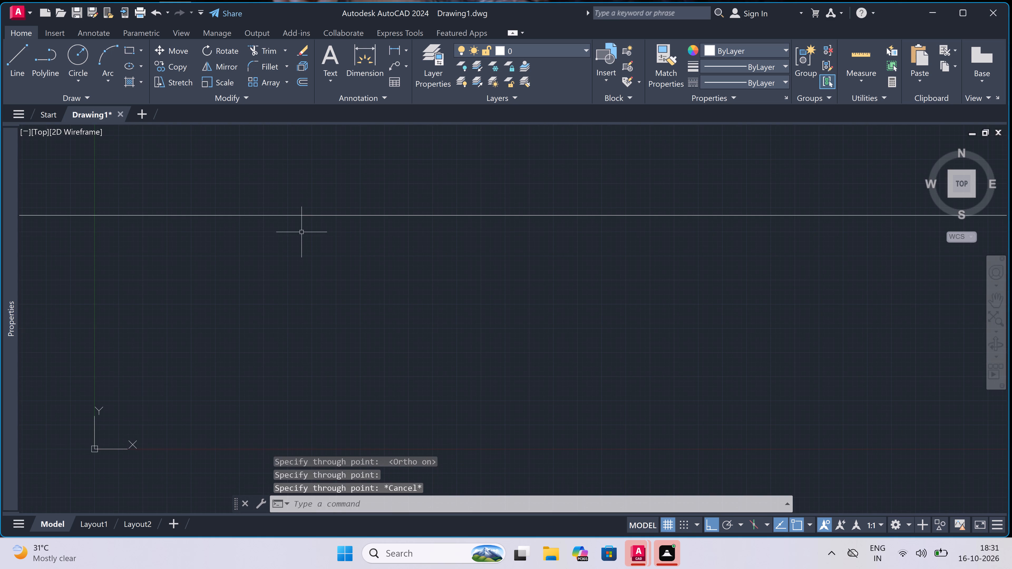
text(xl)
key(space)
double_click(298, 212)
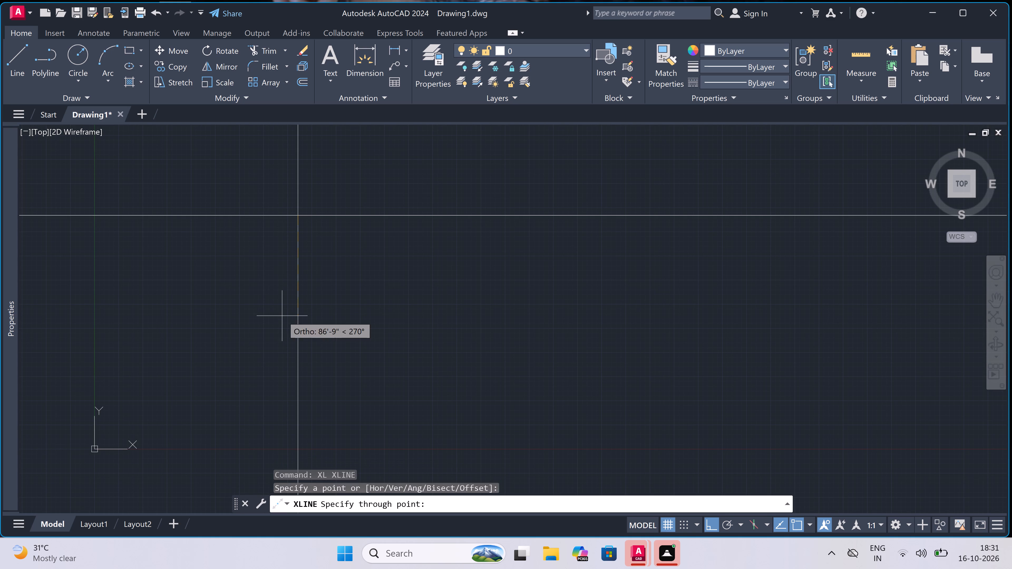
double_click(282, 316)
key(Escape)
Trim both construction lines beyond their intersection to form the plan's upper-left outer corner.
scroll(300, 225, up, 3)
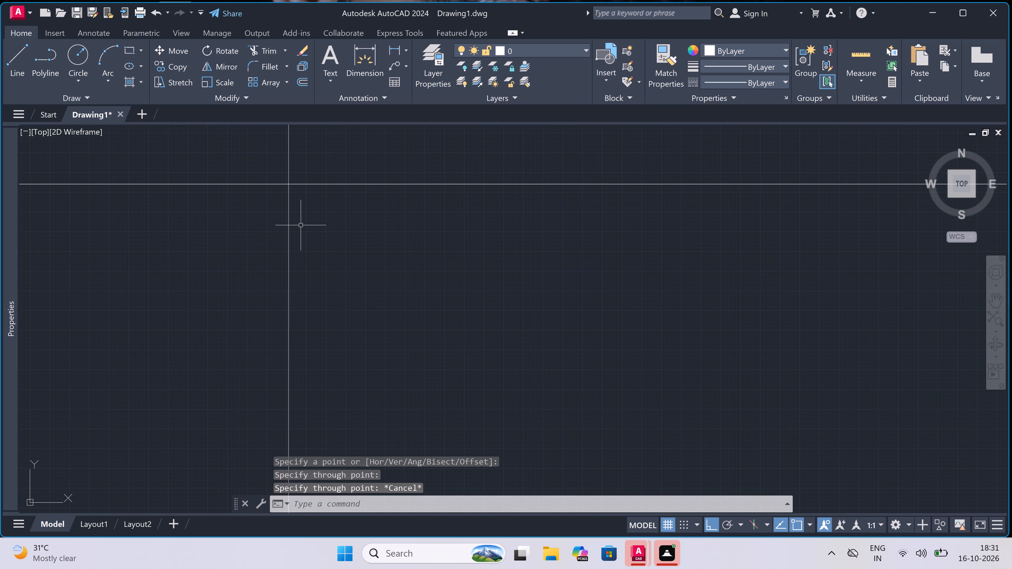
text(tr)
key(space)
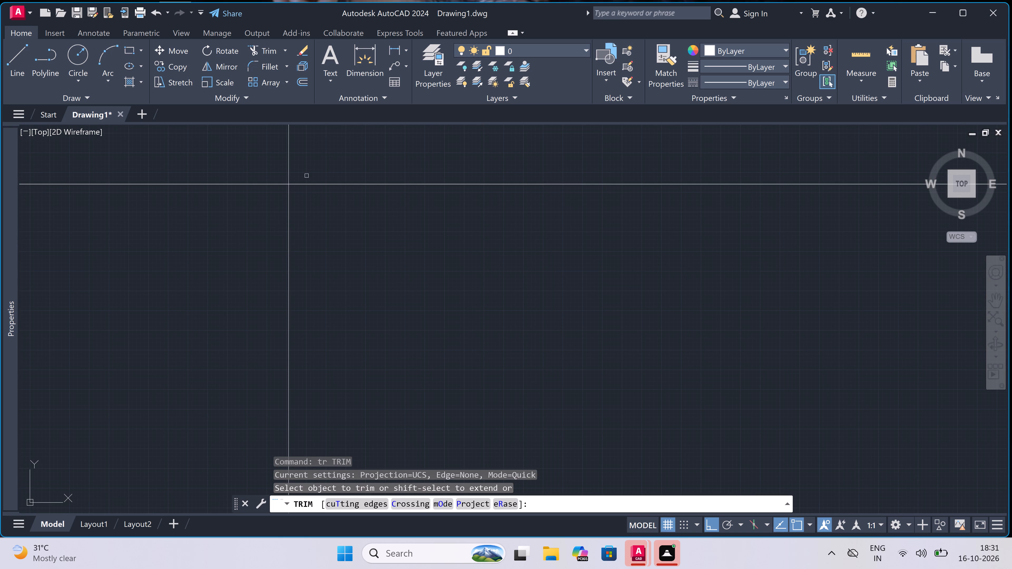
click(304, 165)
click(208, 190)
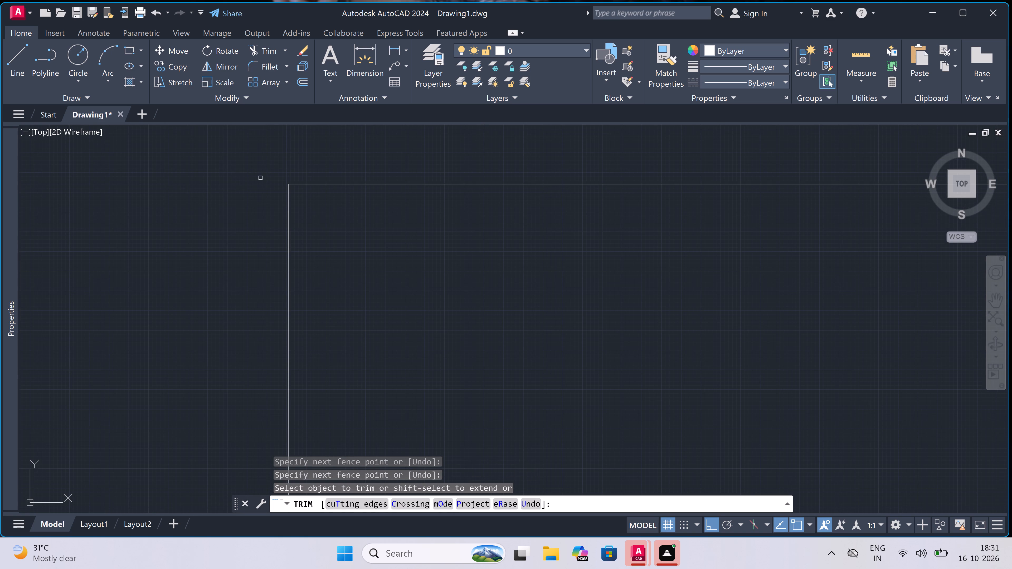
key(Escape)
Offset the upper and left outer wall lines 9" inward to form the exterior wall thickness.
scroll(298, 183, up, 2)
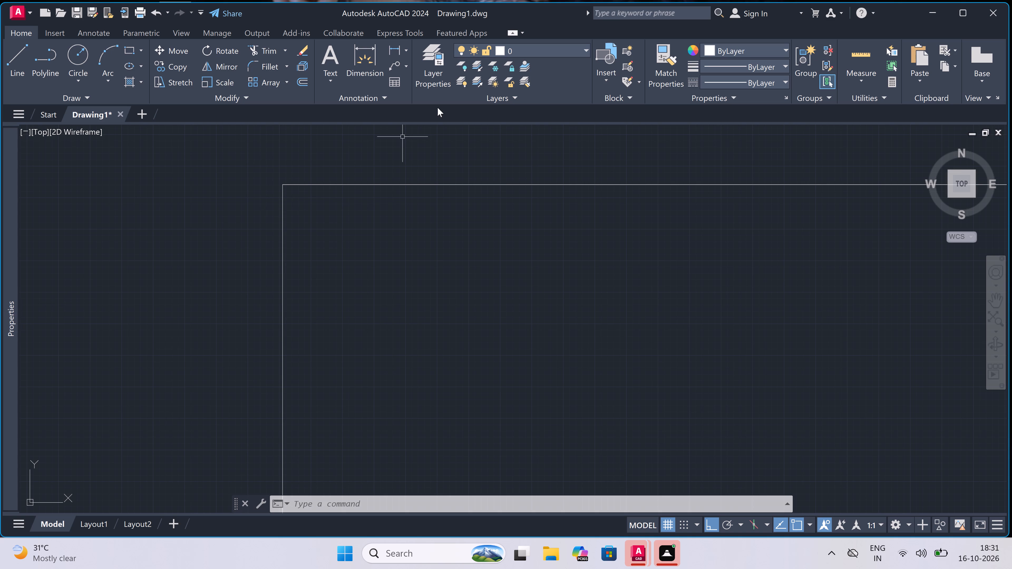
key(o)
key(space)
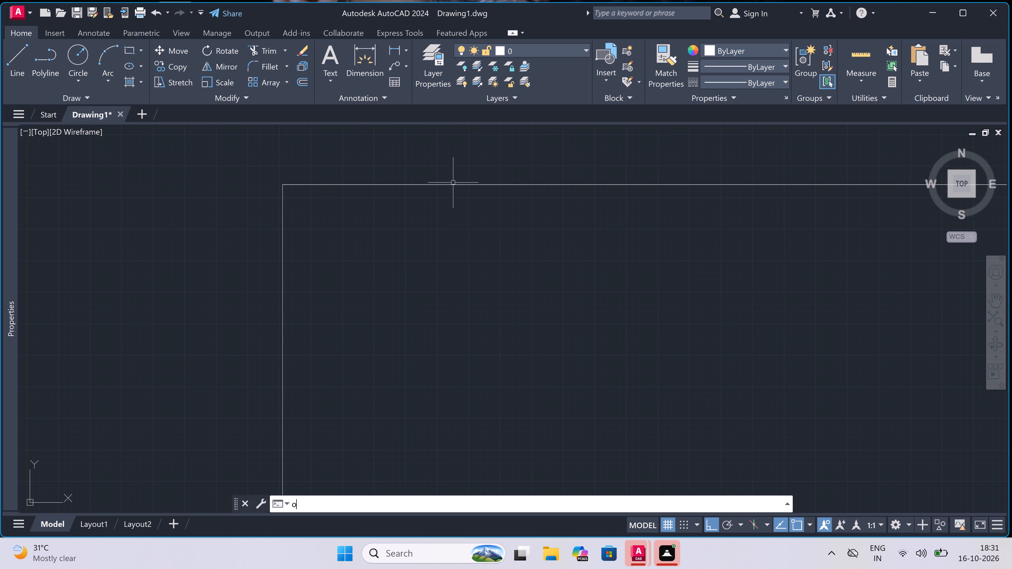
click(461, 186)
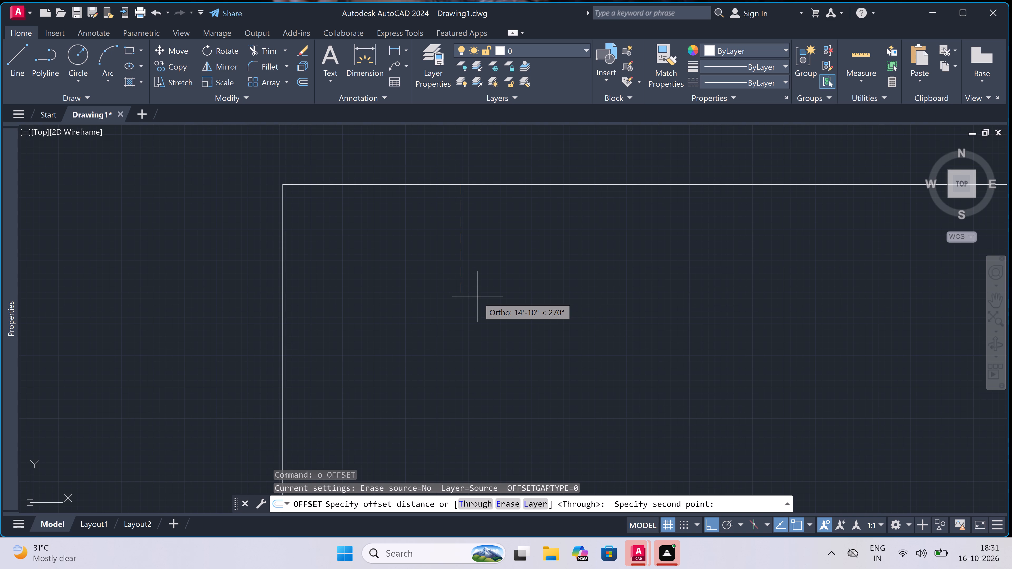
text(9')
key(BackSpace)
key(shift+quotedbl)
key(space)
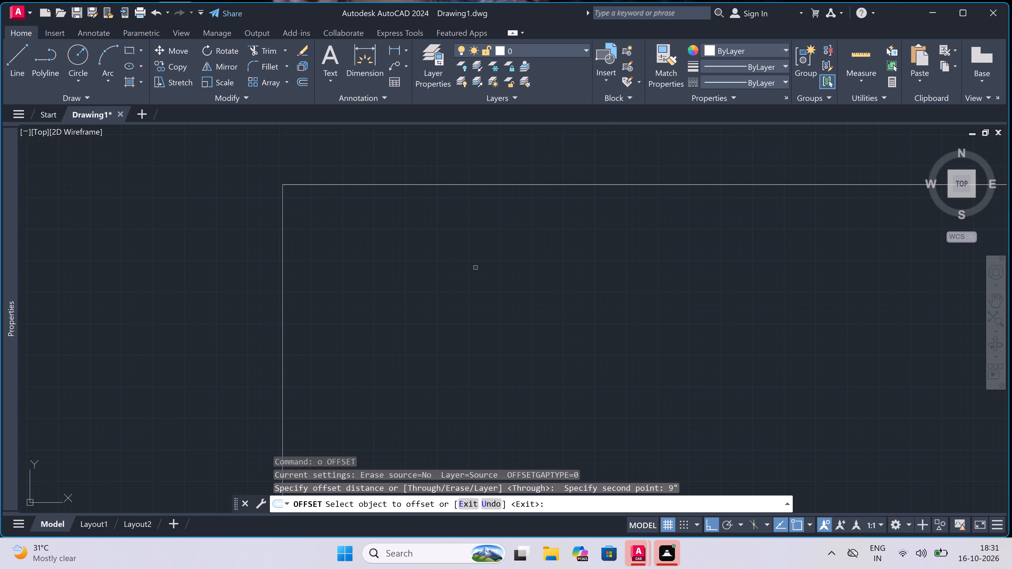
double_click(471, 185)
click(466, 193)
scroll(319, 183, up, 2)
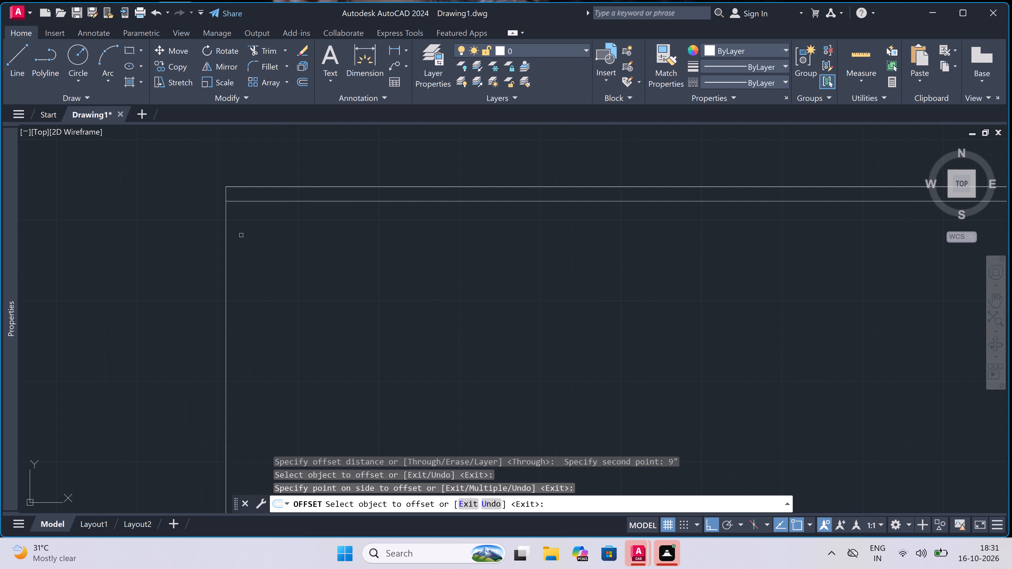
click(225, 232)
click(282, 232)
key(Escape)
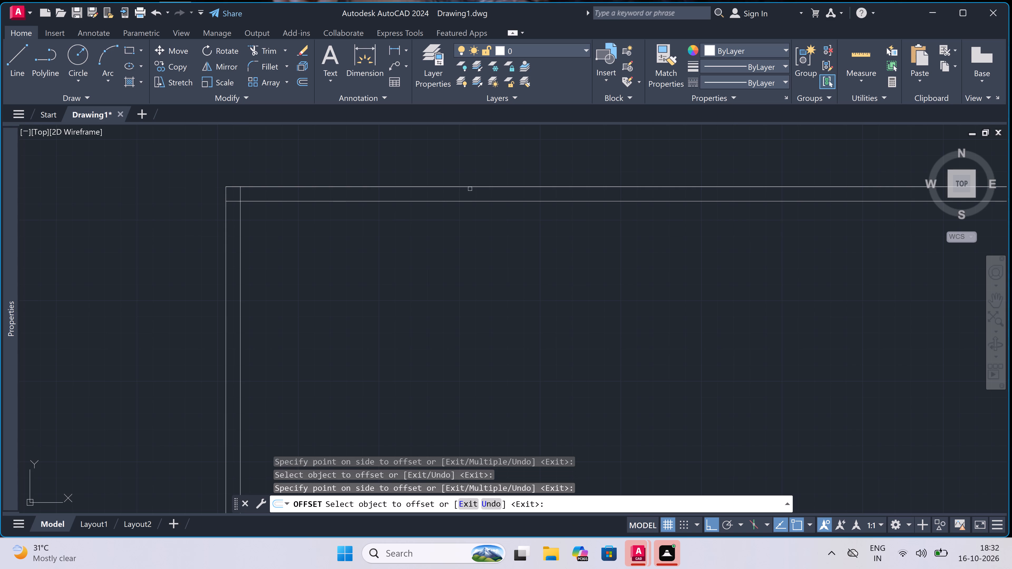
Offset the upper wall's inner line 10' downward to set the first room's depth.
key(space)
click(463, 200)
click(464, 202)
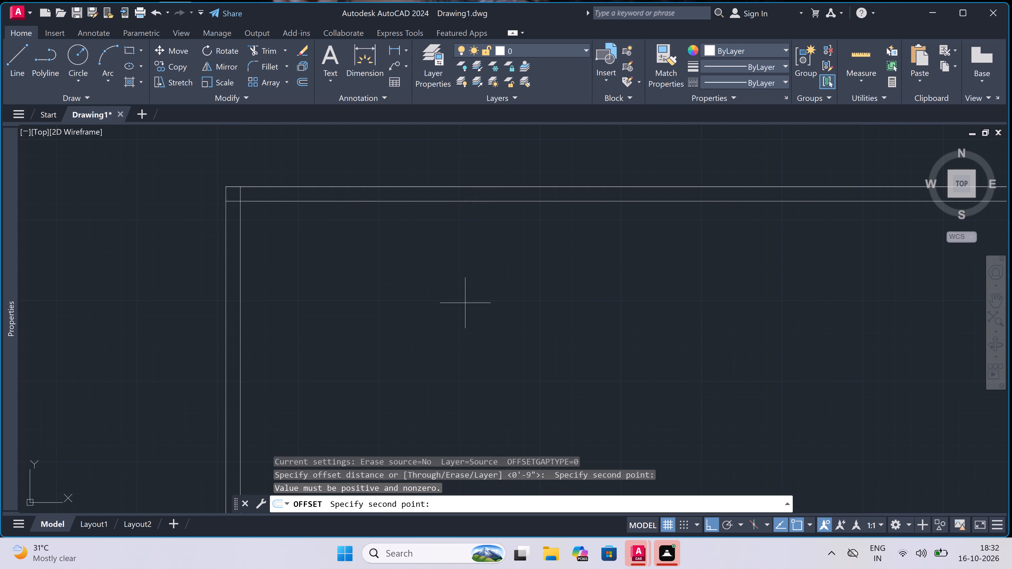
click(475, 206)
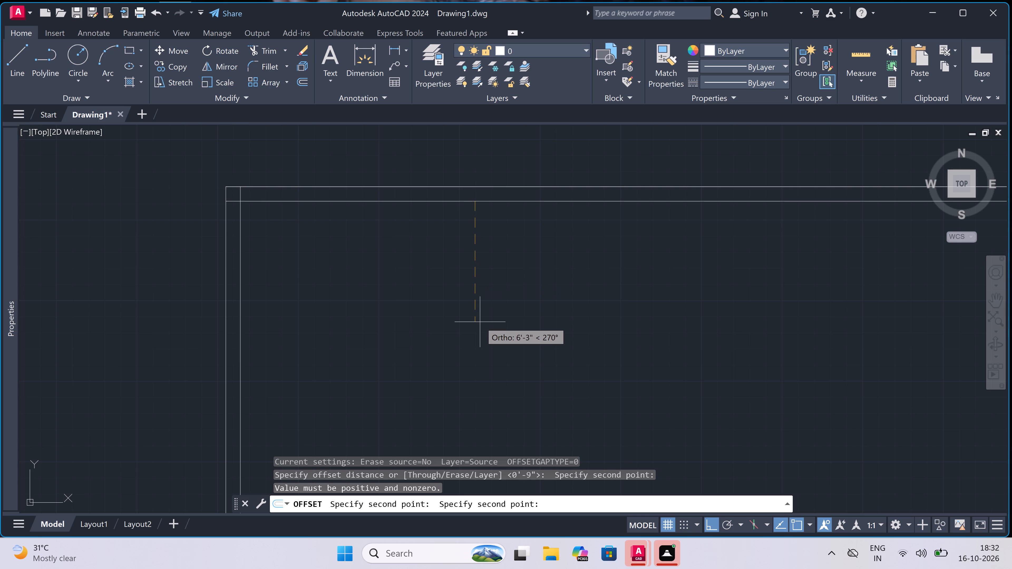
text(10')
key(space)
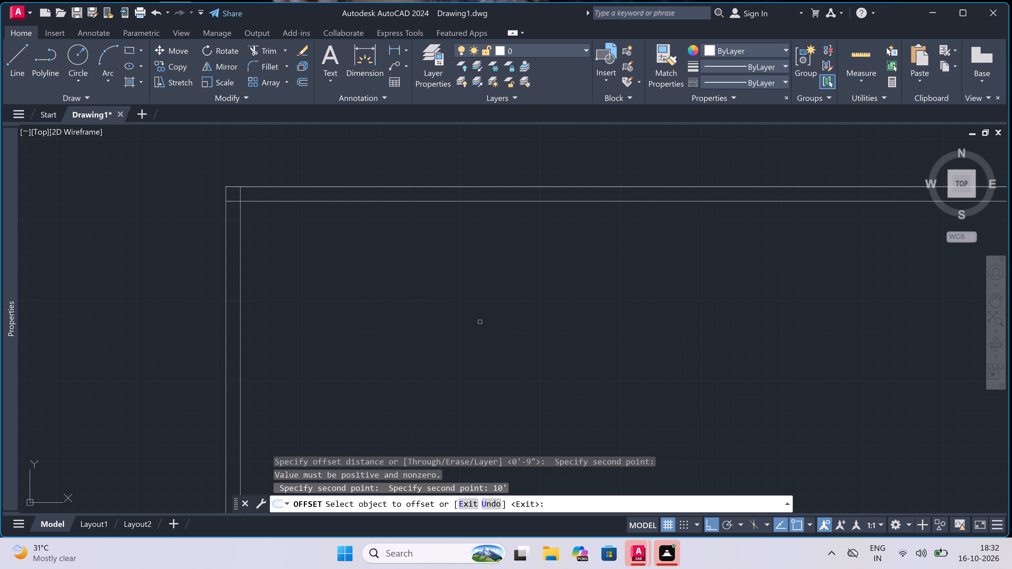
click(489, 201)
click(478, 290)
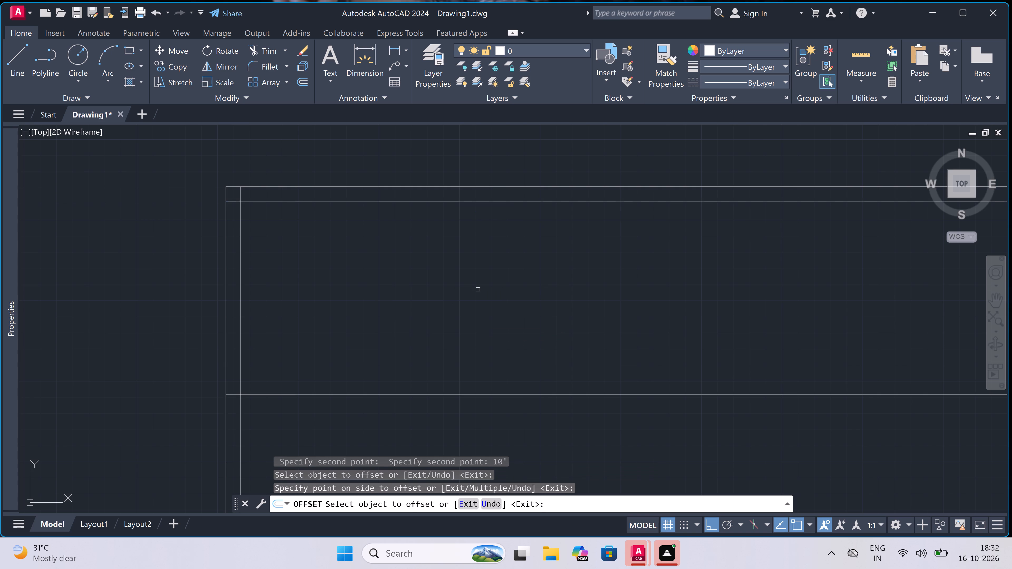
key(Escape)
Offset the room's lower boundary line 4.5" downward to form the interior partition wall.
scroll(478, 290, down, 3)
scroll(469, 329, up, 1)
scroll(469, 306, up, 2)
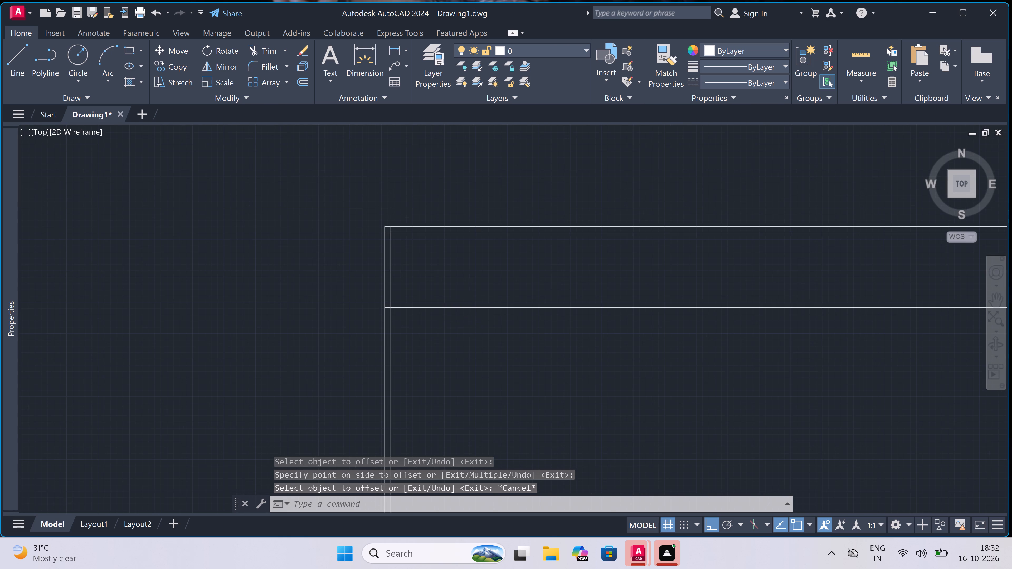
key(space)
double_click(469, 308)
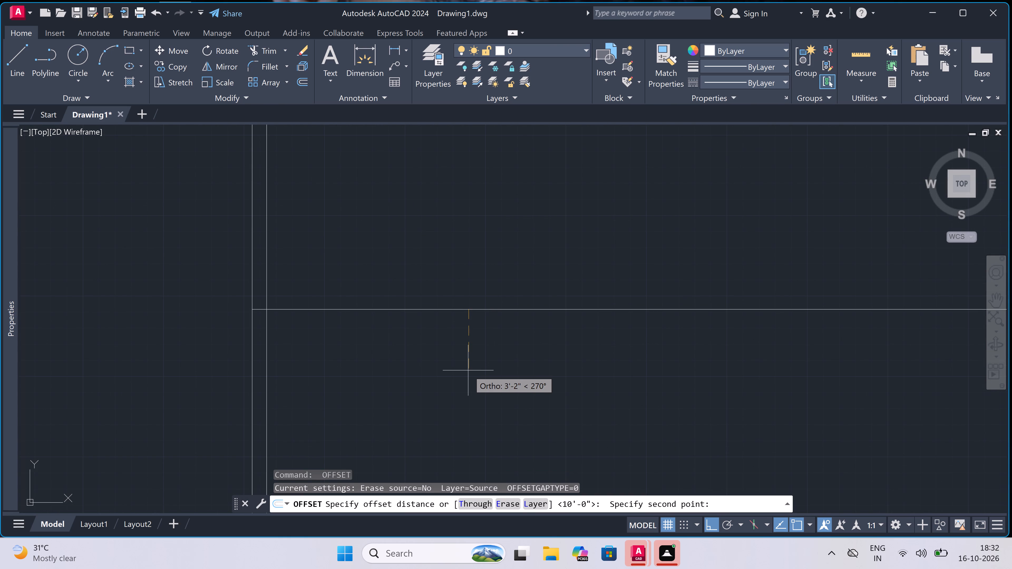
text(4.5")
key(space)
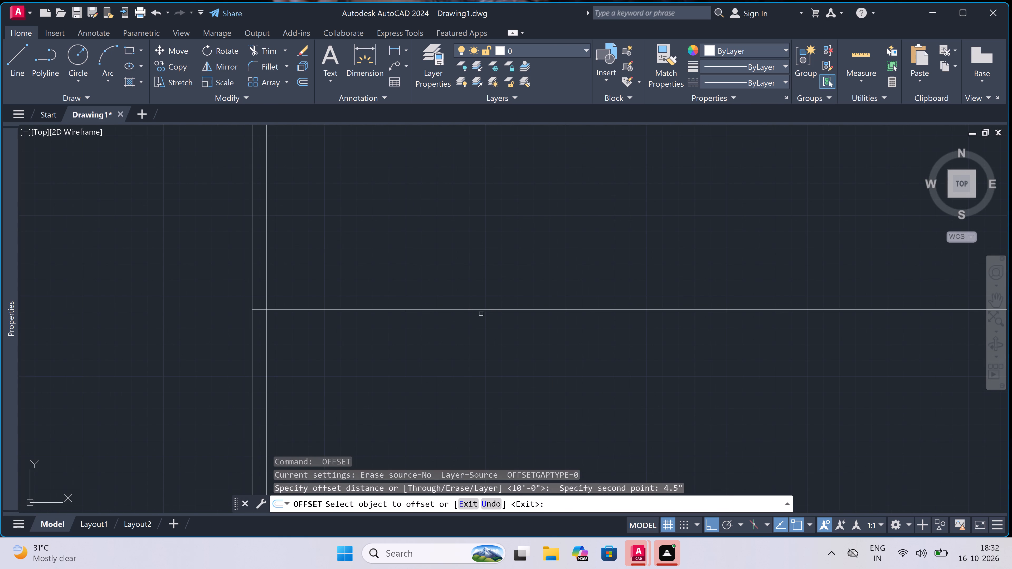
click(482, 308)
double_click(461, 398)
scroll(452, 334, down, 3)
scroll(434, 303, up, 2)
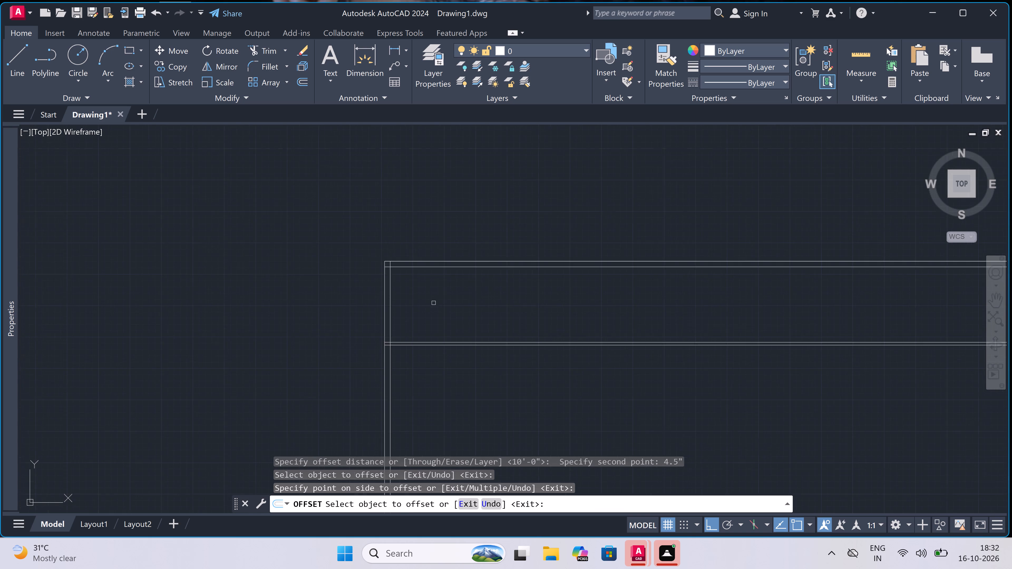
key(Escape)
Offset the left exterior wall's inner line 11' to the right to set the first room's width.
key(space)
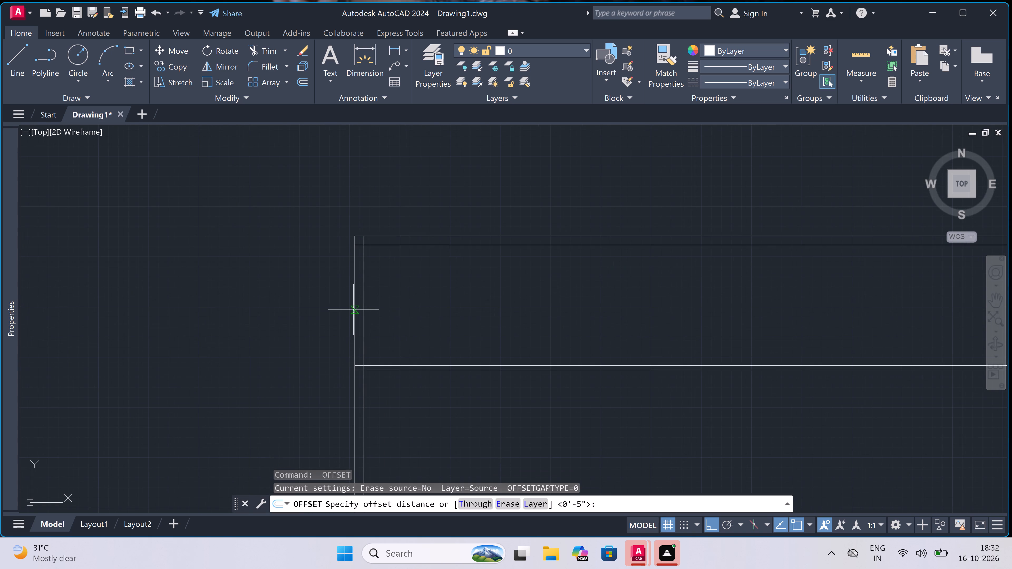
click(362, 306)
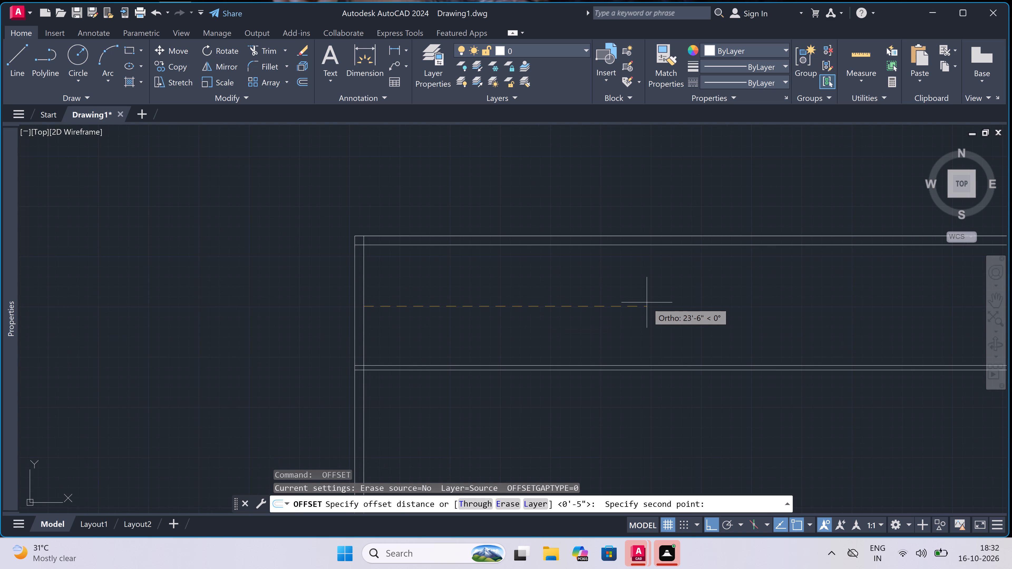
text(11')
key(space)
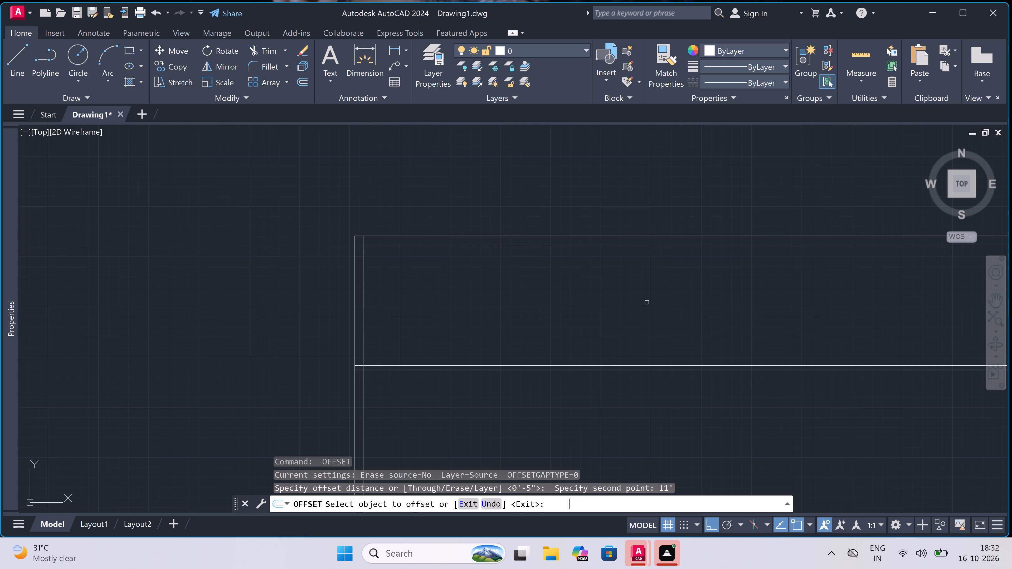
double_click(365, 285)
click(405, 285)
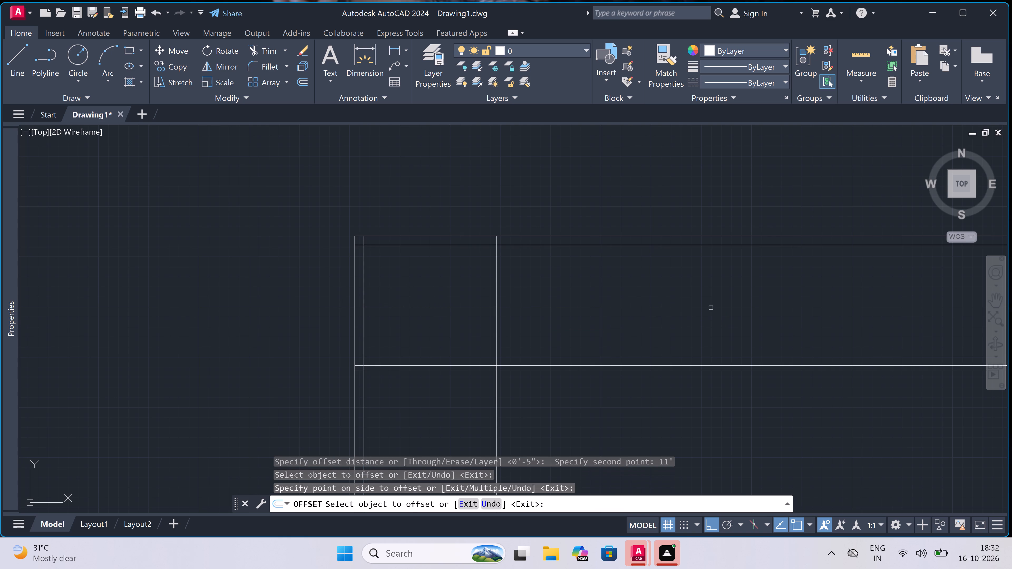
key(Escape)
Offset the first room's right boundary line 4.5" to the right to form the vertical partition wall.
key(space)
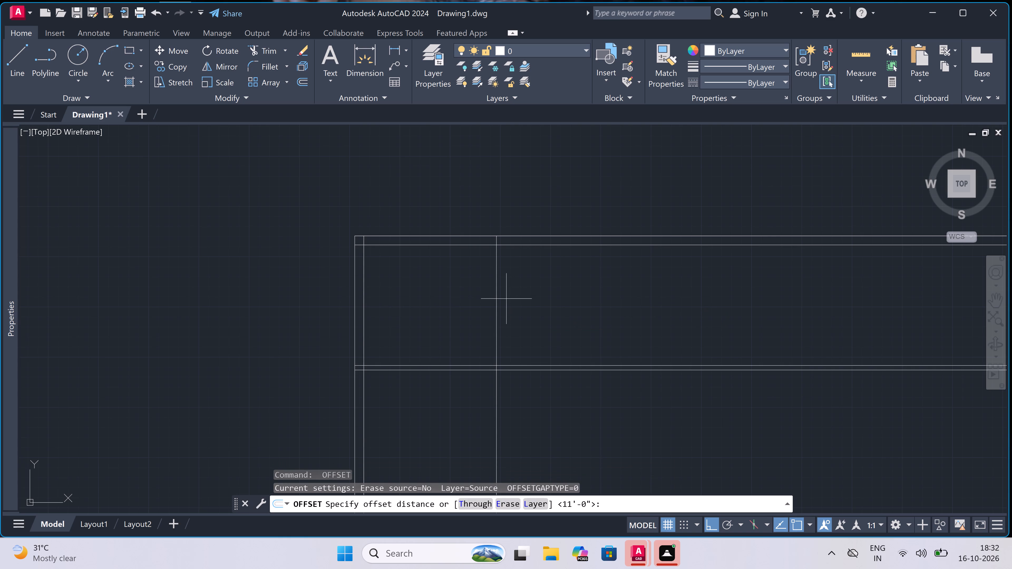
click(499, 297)
text(4.5)
key(shift+quotedbl)
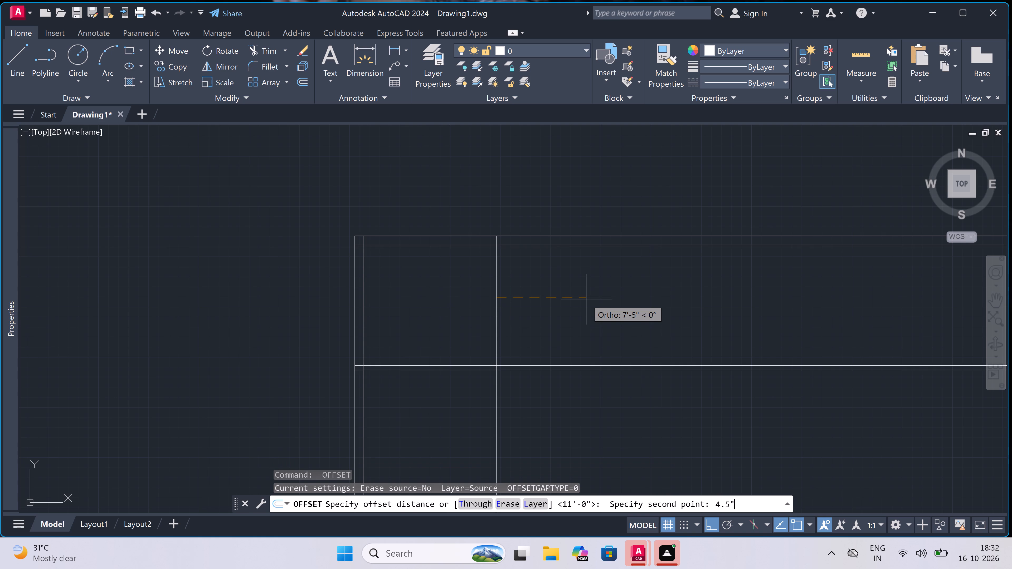
key(space)
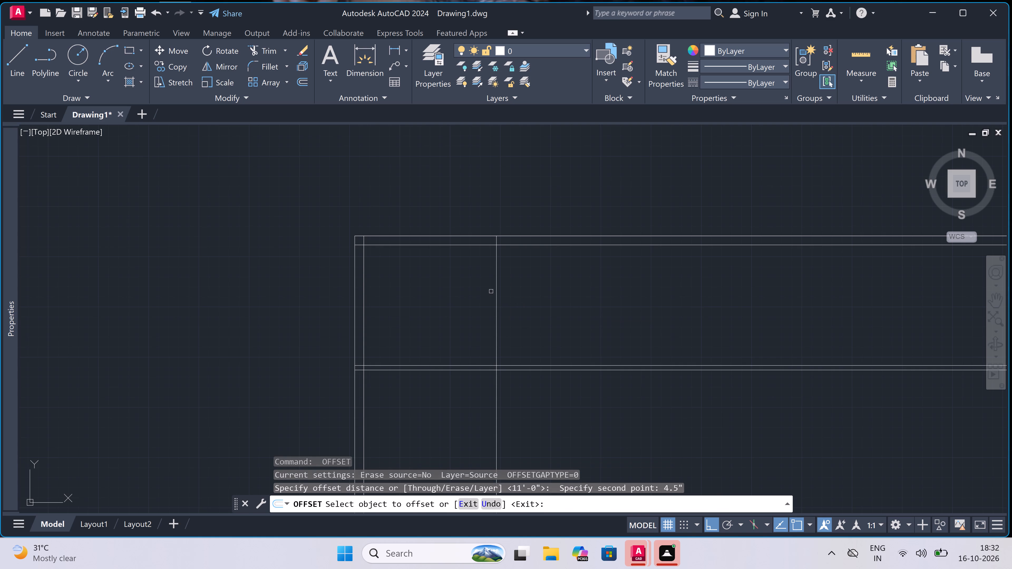
click(498, 287)
click(523, 287)
key(Escape)
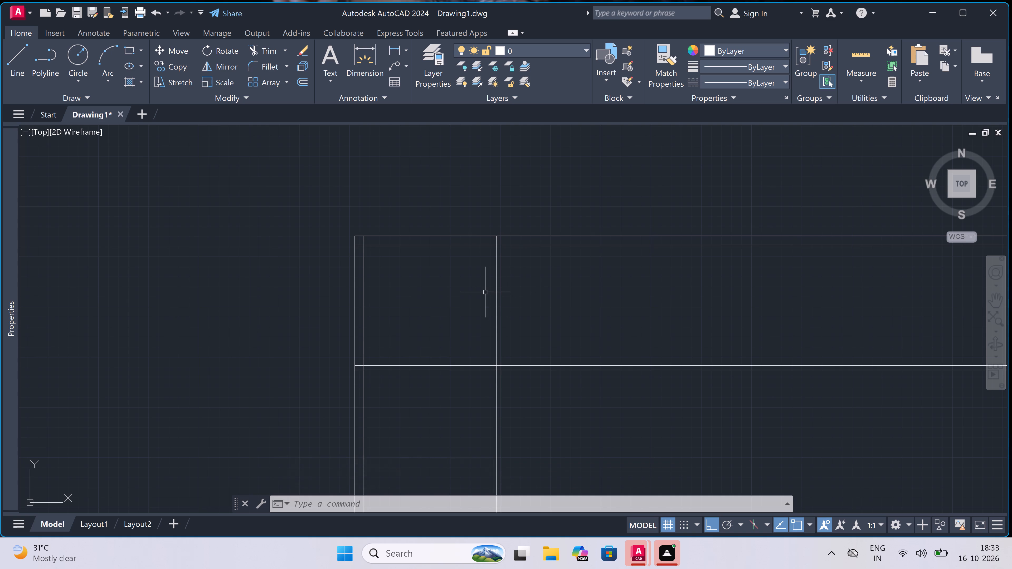
Offset the 4.5" vertical partition's right face 9' to the right to set the second room's width.
key(space)
click(499, 287)
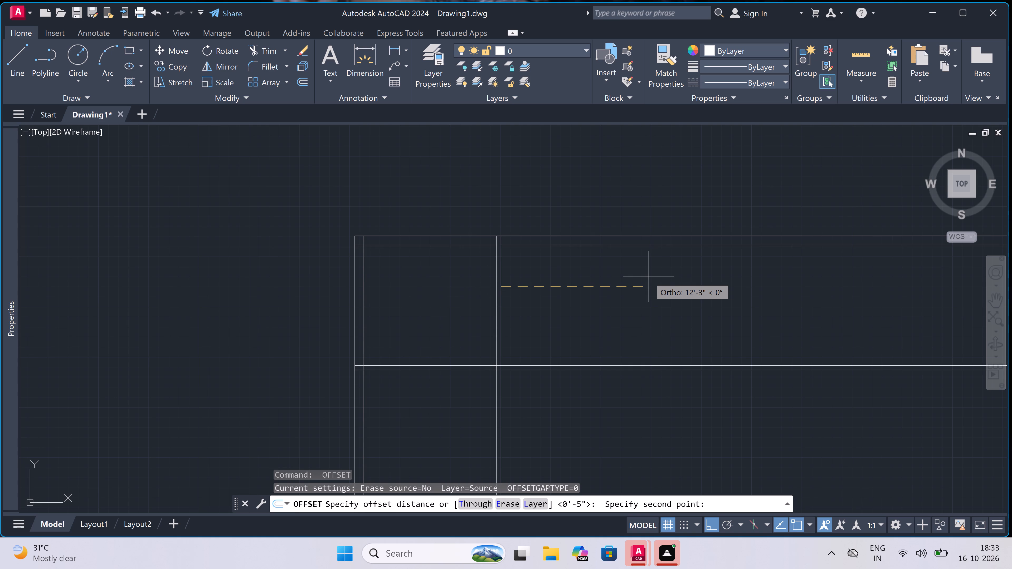
text(9')
key(space)
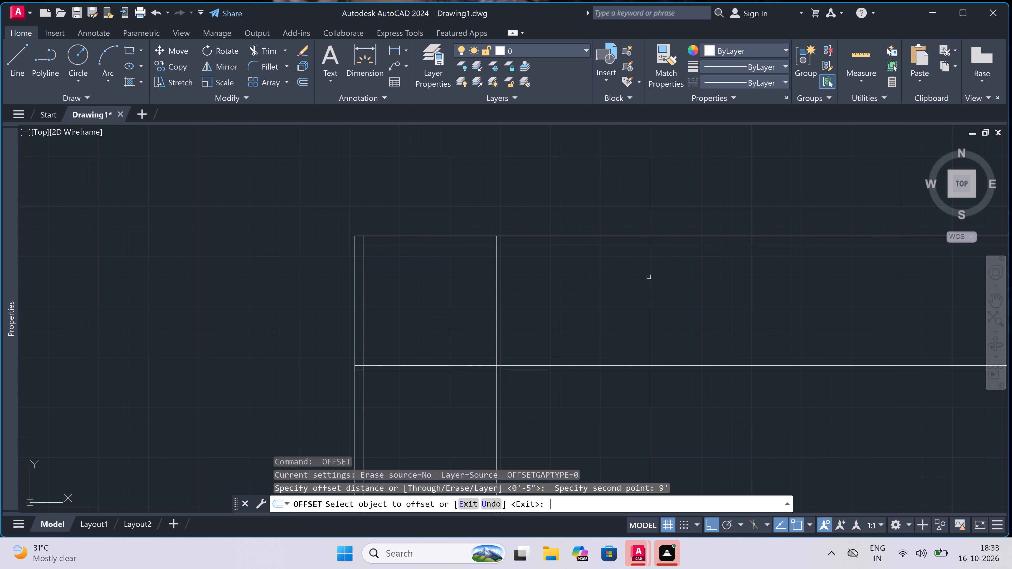
click(502, 293)
click(581, 292)
key(Escape)
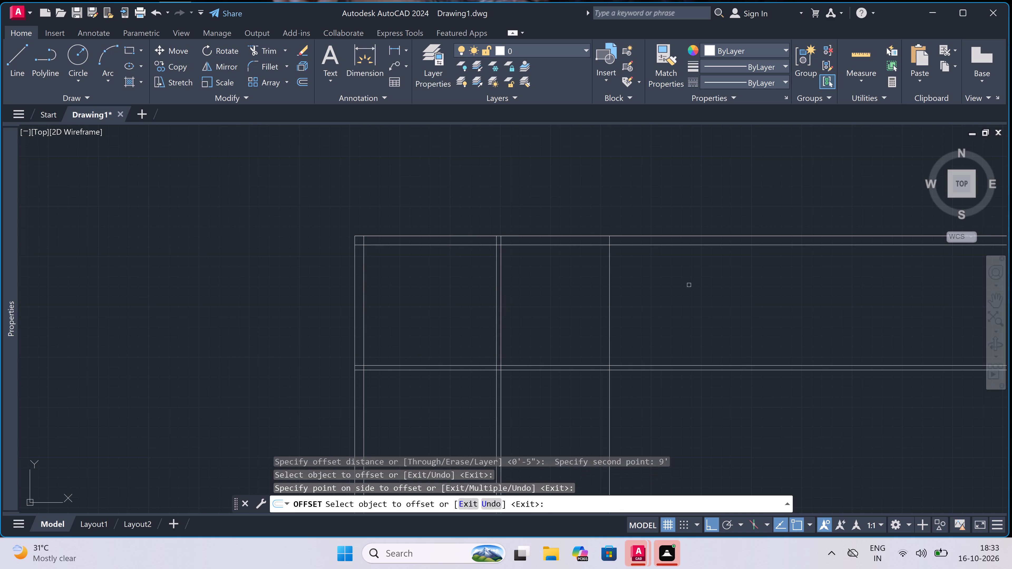
Offset the second room's right boundary line 9" to the right to form a thick vertical wall.
key(space)
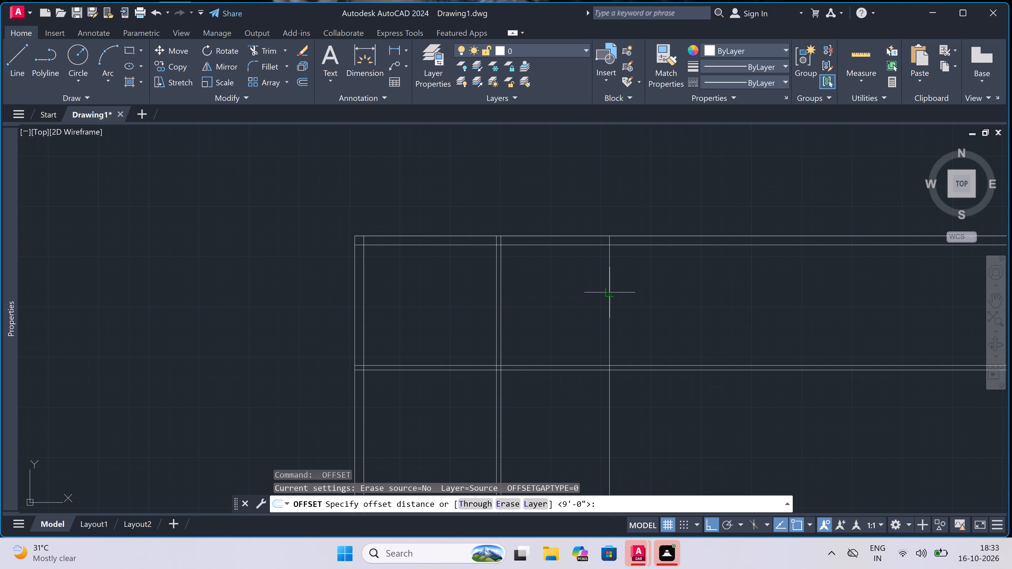
click(606, 288)
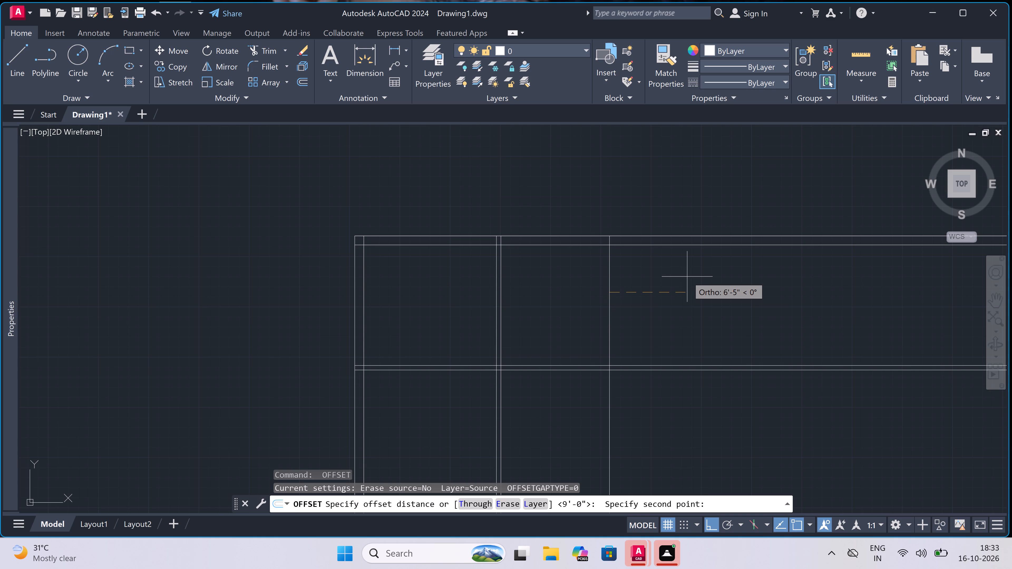
text(9")
key(space)
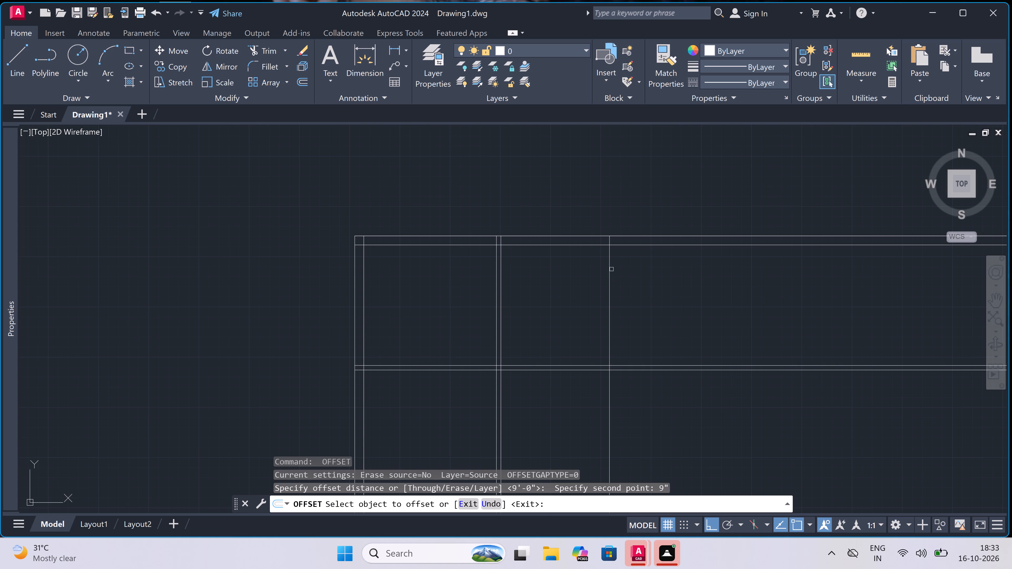
click(610, 268)
drag(610, 268, 612, 269)
double_click(655, 272)
key(Escape)
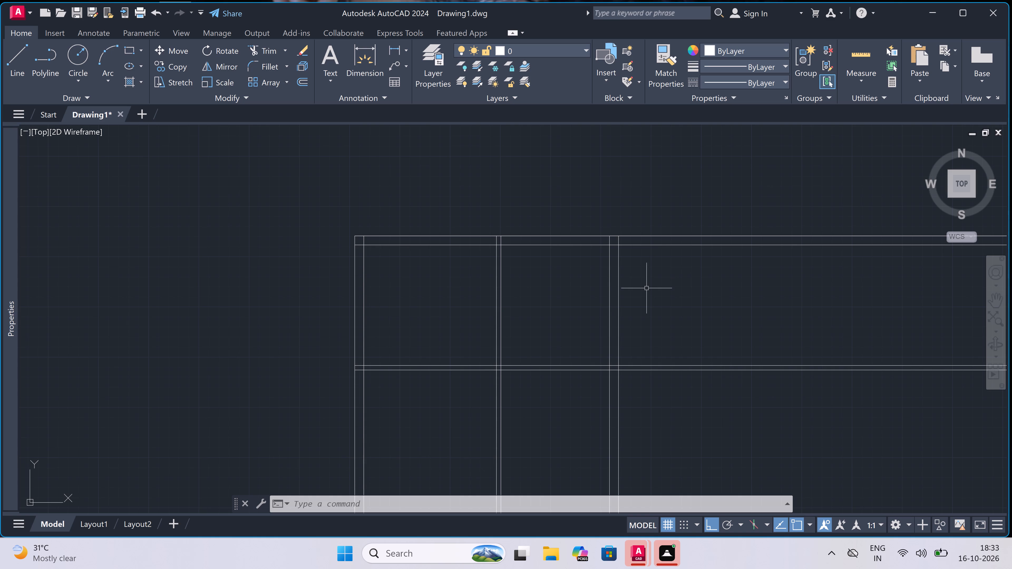
key(Escape)
Offset the 9" interior vertical wall's right face 9' to the right to set the third room's width.
scroll(460, 294, down, 1)
scroll(606, 289, up, 1)
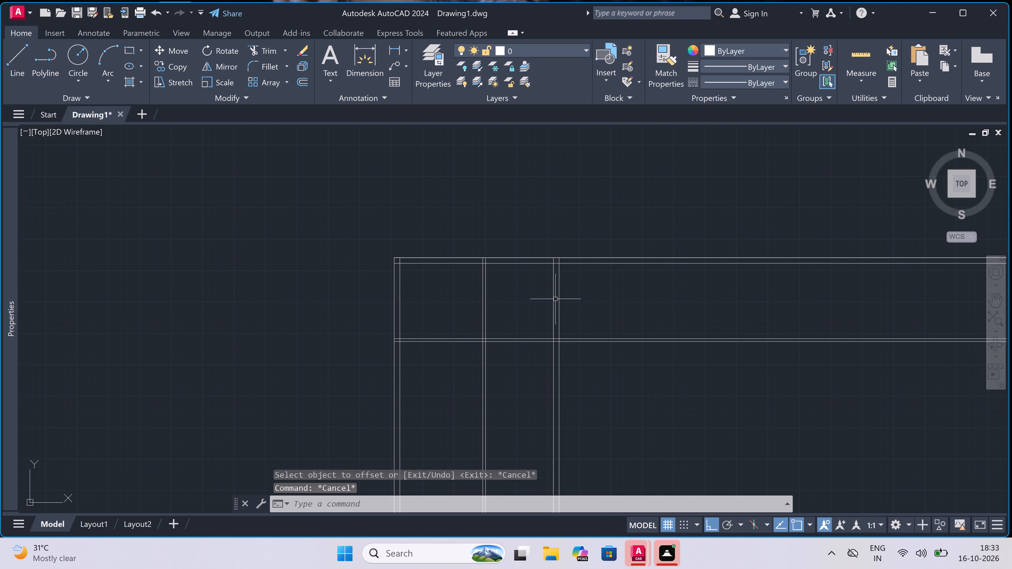
key(space)
click(534, 290)
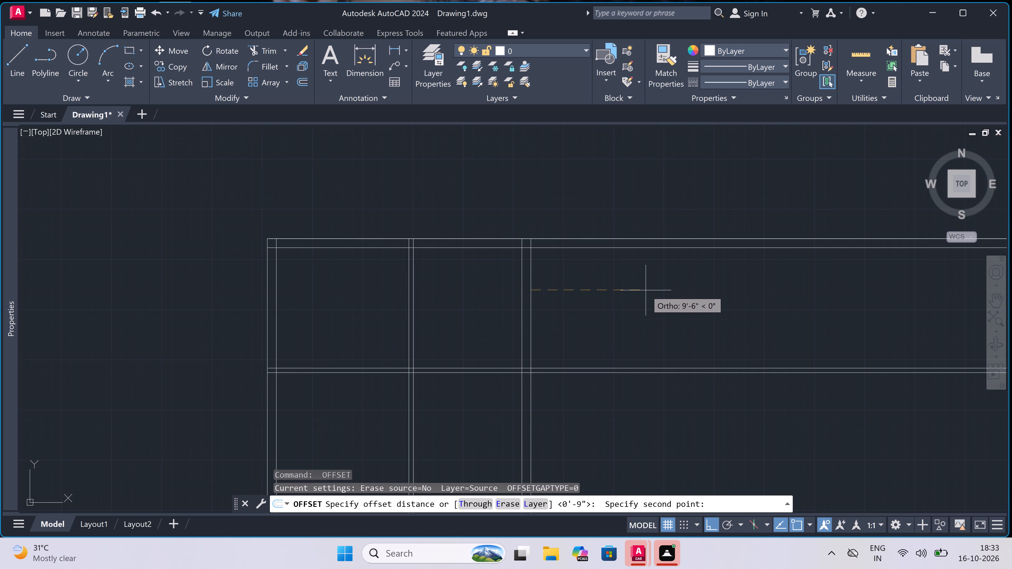
text(9')
key(space)
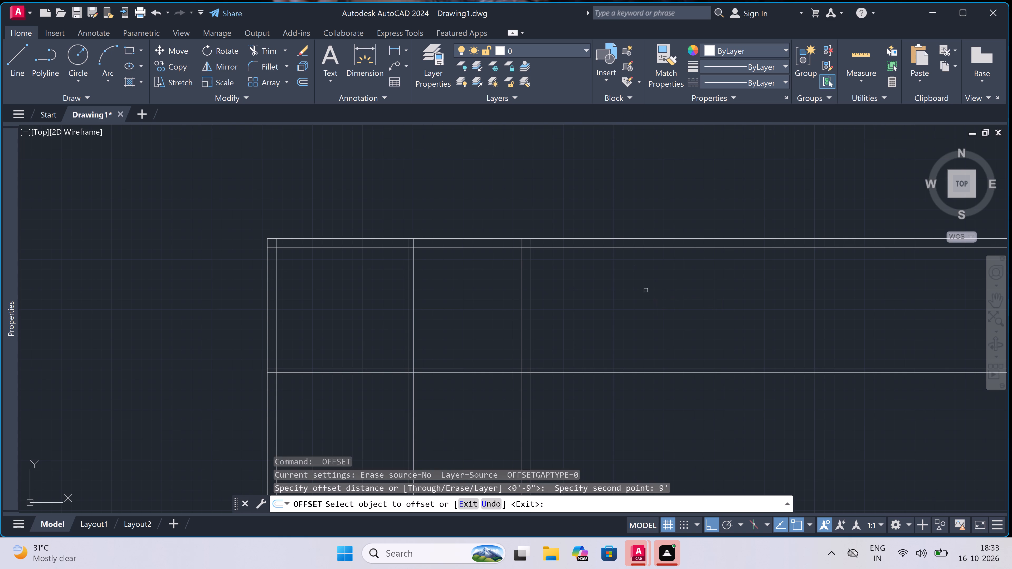
click(529, 292)
click(619, 283)
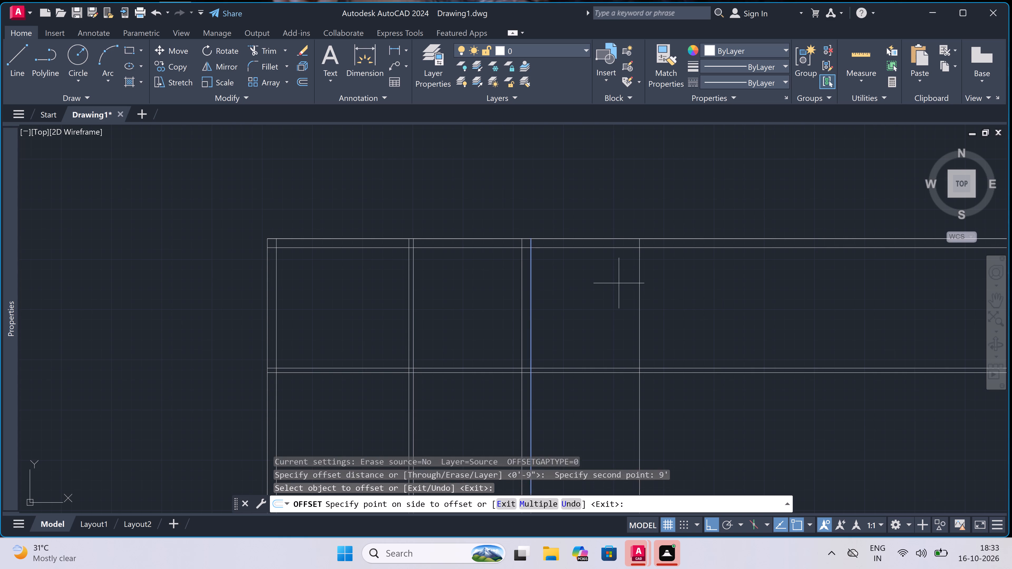
key(Escape)
Offset the third room's right boundary line 4.5" to the right to form another vertical partition wall.
key(space)
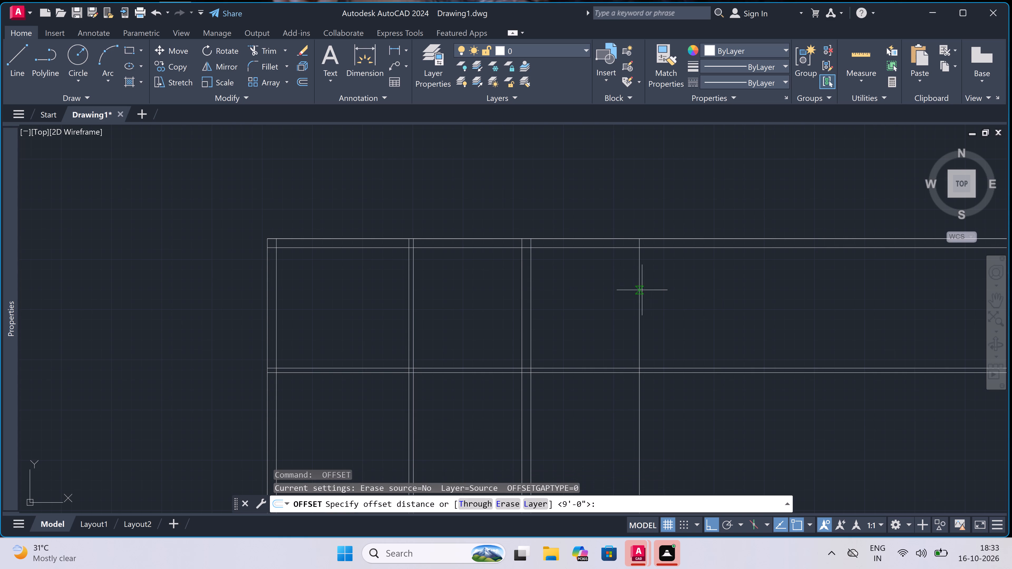
double_click(642, 290)
drag(643, 290, 648, 290)
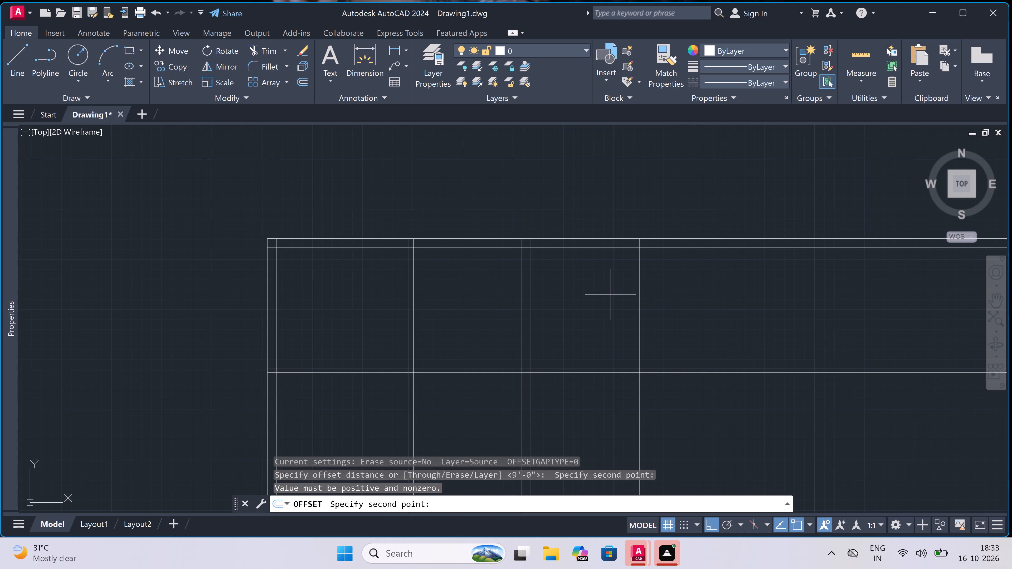
click(642, 285)
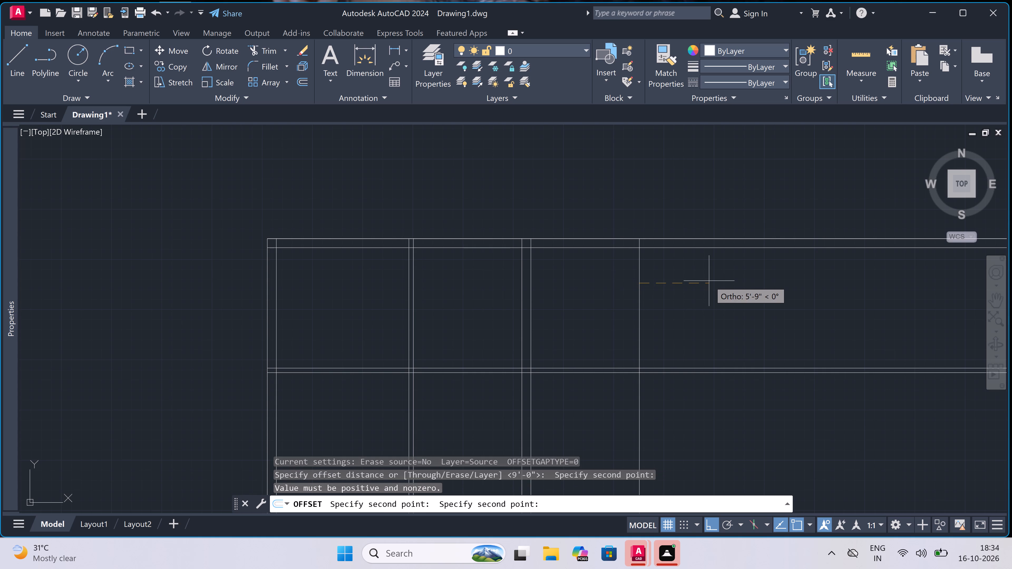
text(4.5")
key(space)
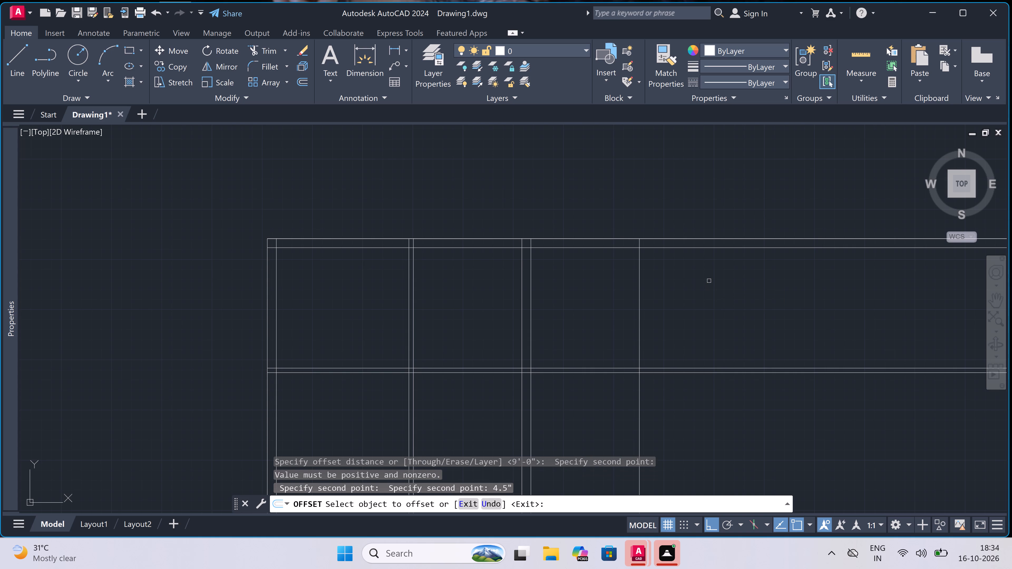
drag(639, 314, 640, 314)
drag(640, 314, 646, 314)
click(709, 299)
key(Escape)
Start an offset to the right from the right face of the third room's 4.5" partition.
key(space)
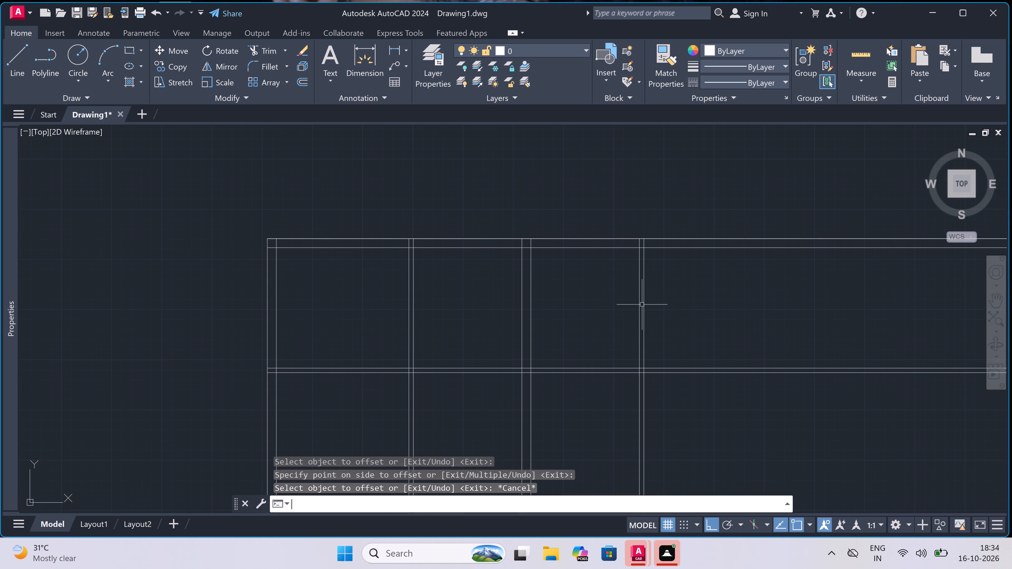
drag(642, 305, 676, 297)
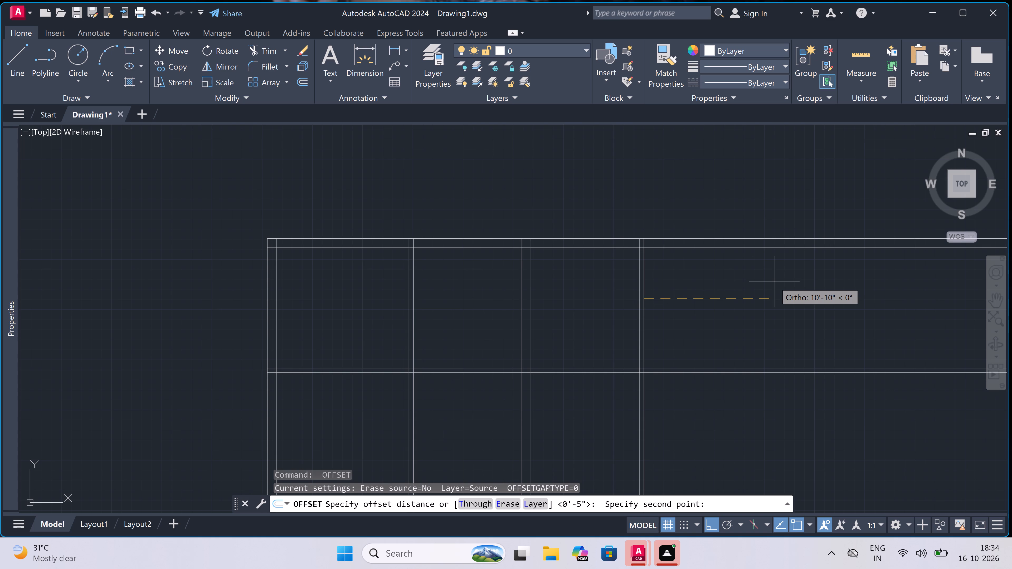
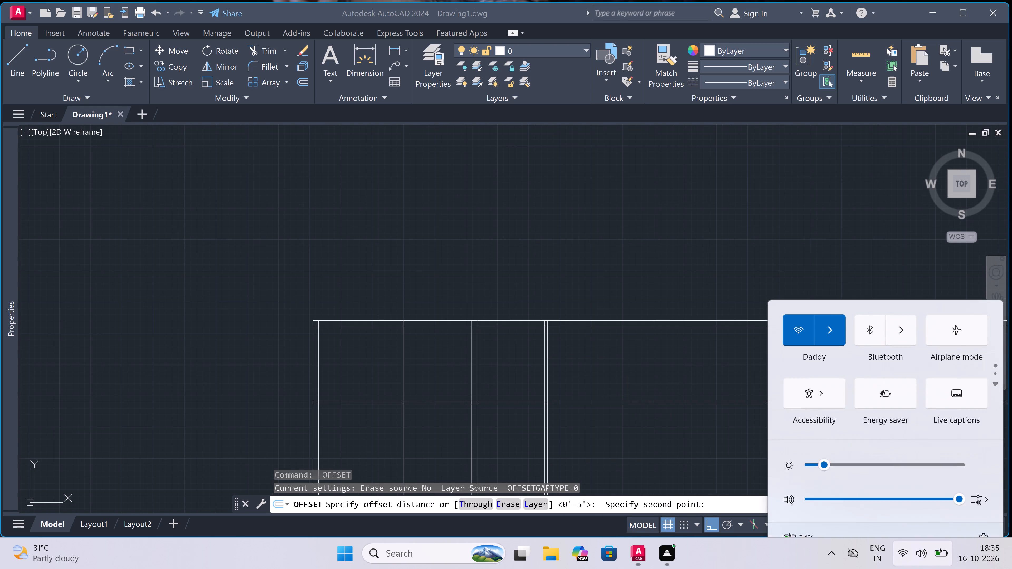
Offset the right face of the third room's 4.5" partition 11' to the right to set the fourth room's width.
double_click(636, 346)
scroll(608, 364, up, 1)
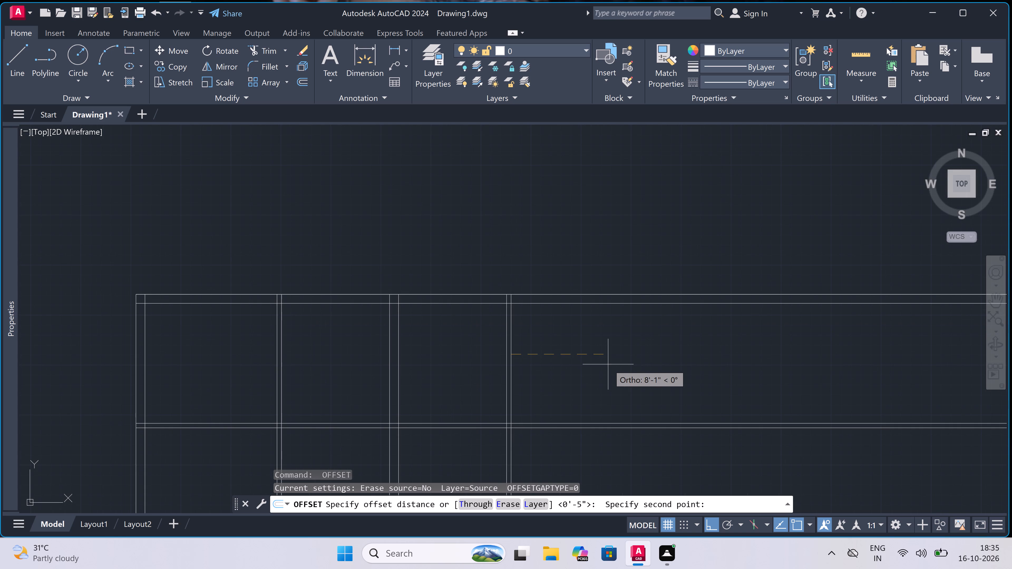
text(11')
key(space)
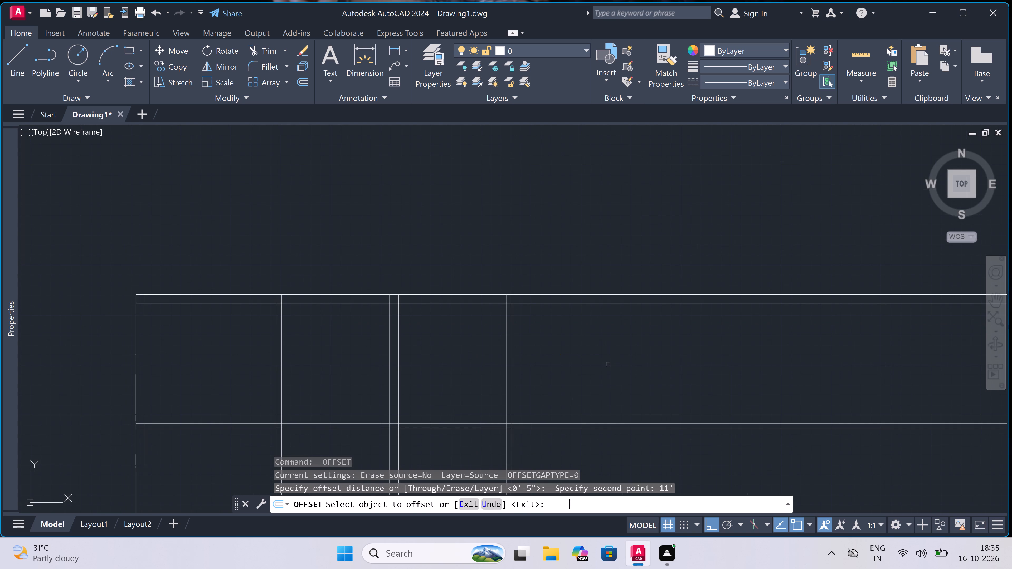
click(512, 355)
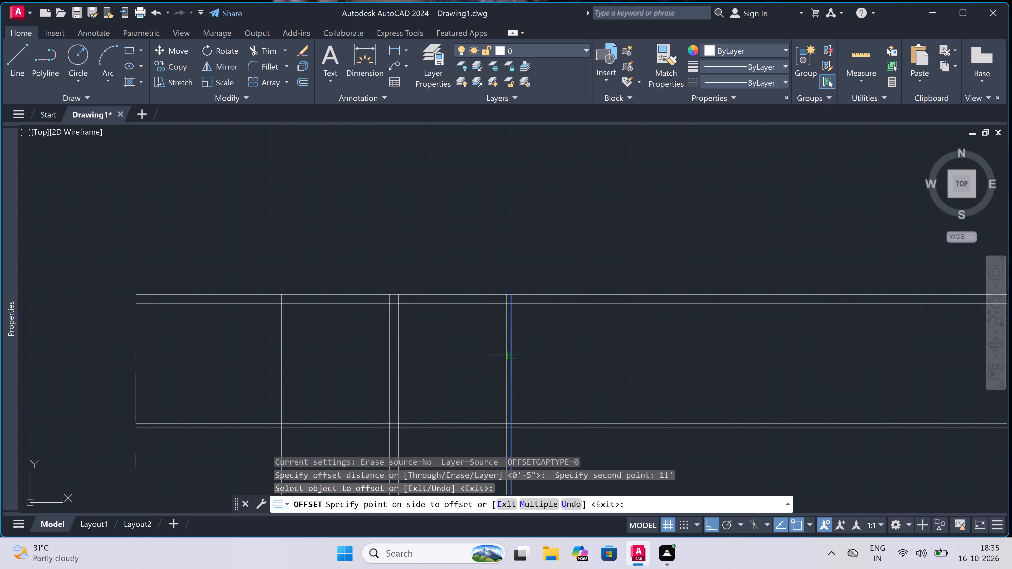
click(627, 346)
key(Escape)
Offset the fourth room's right boundary line 9" to the right to form the outer right wall.
key(space)
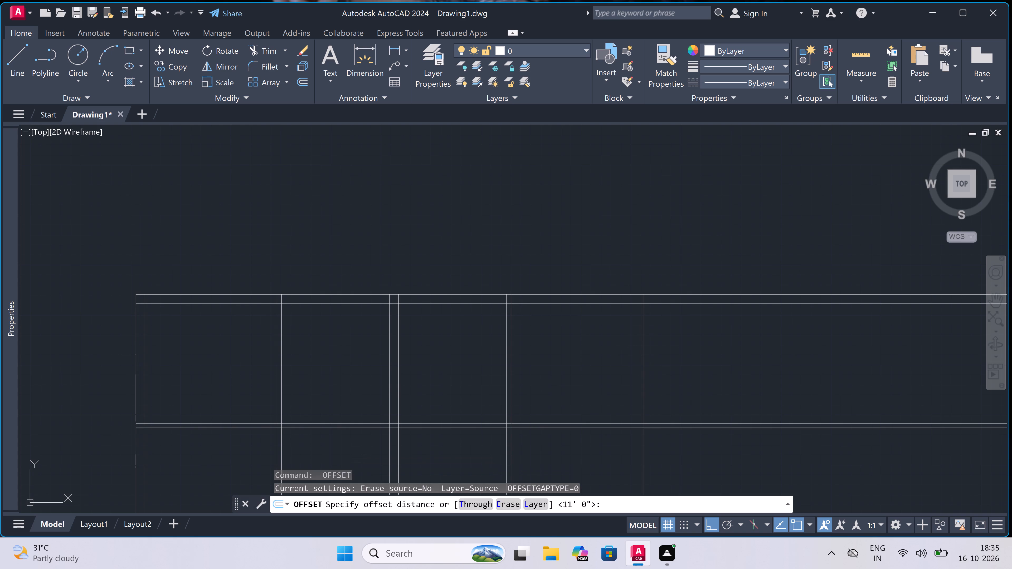
double_click(648, 346)
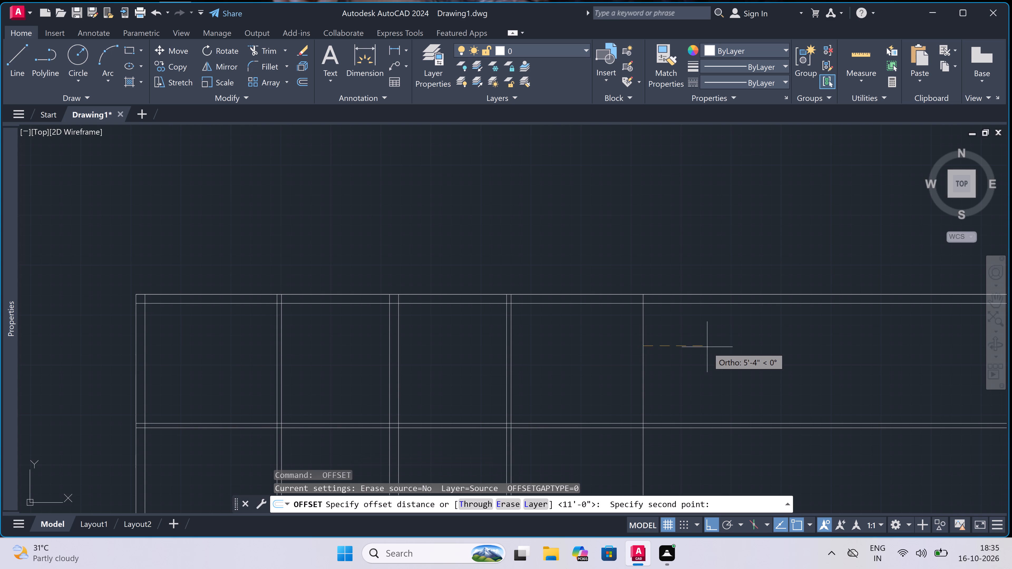
text(9")
key(space)
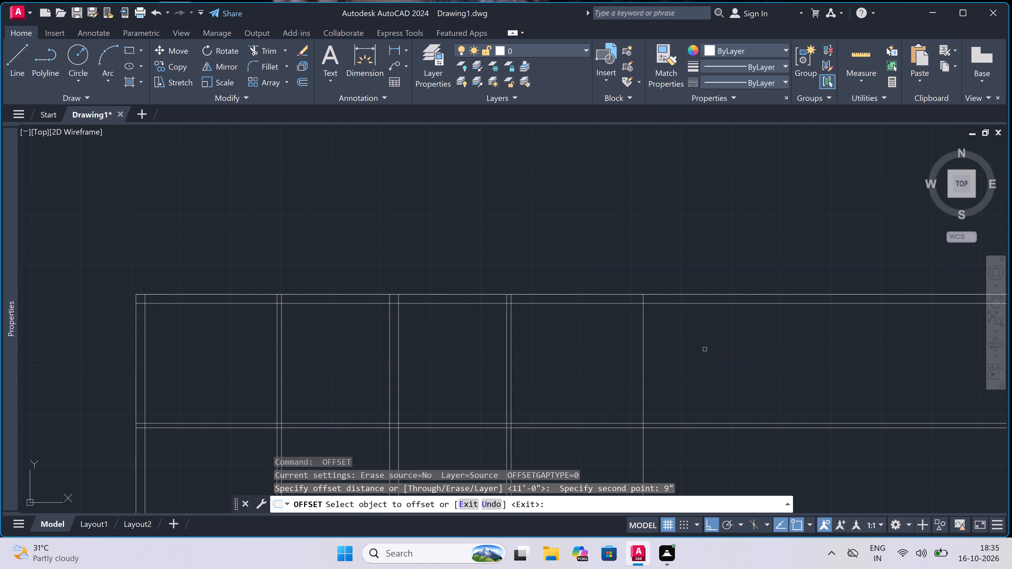
click(644, 329)
click(688, 331)
key(Escape)
Trim all horizontal wall lines extending beyond the outer face of the right exterior wall.
key(t)
key(r)
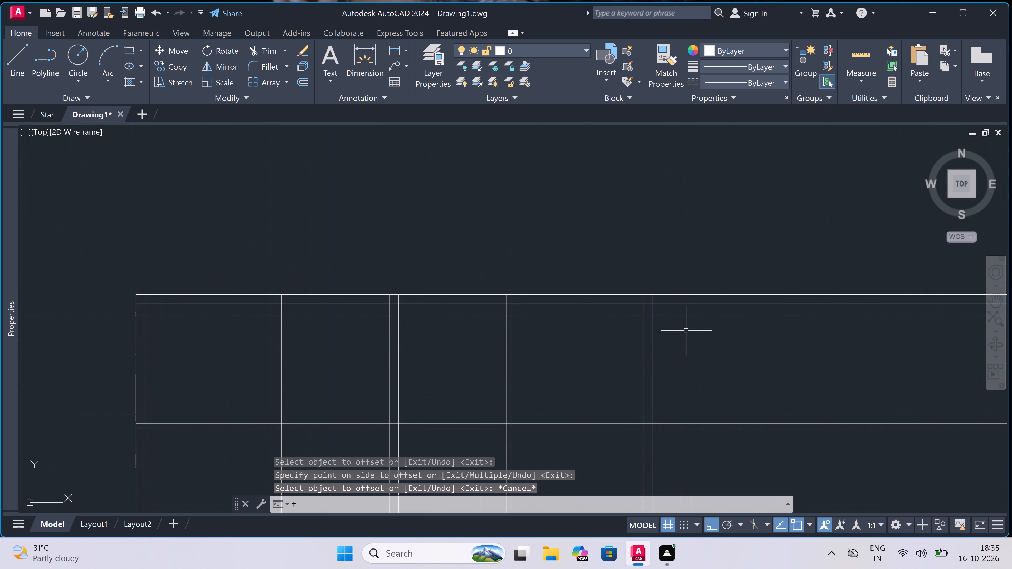
key(space)
double_click(690, 256)
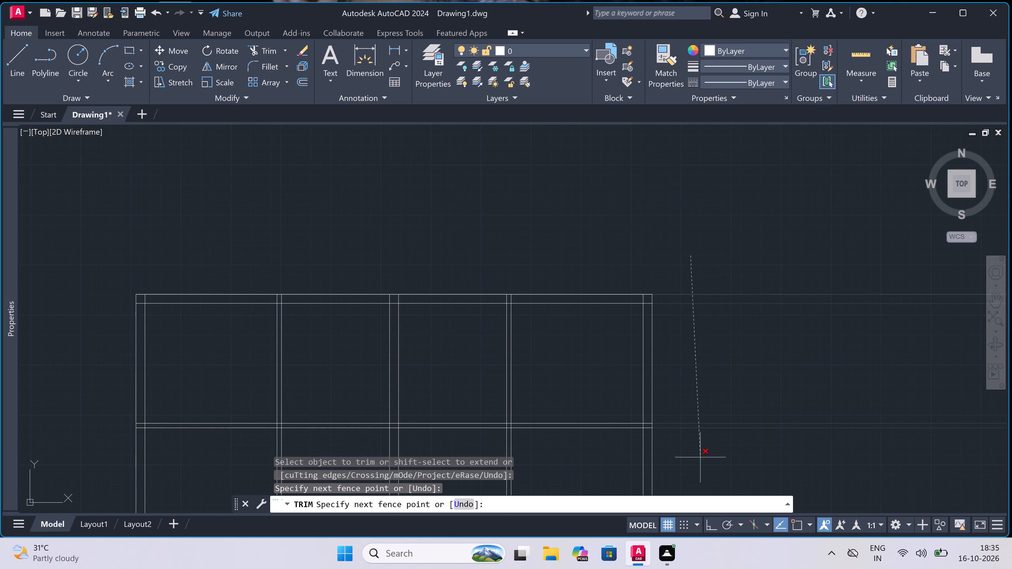
click(700, 457)
Trim the overlapping inner wall lines at the building's top-right corner to leave a clean 9" wall corner.
scroll(637, 303, up, 4)
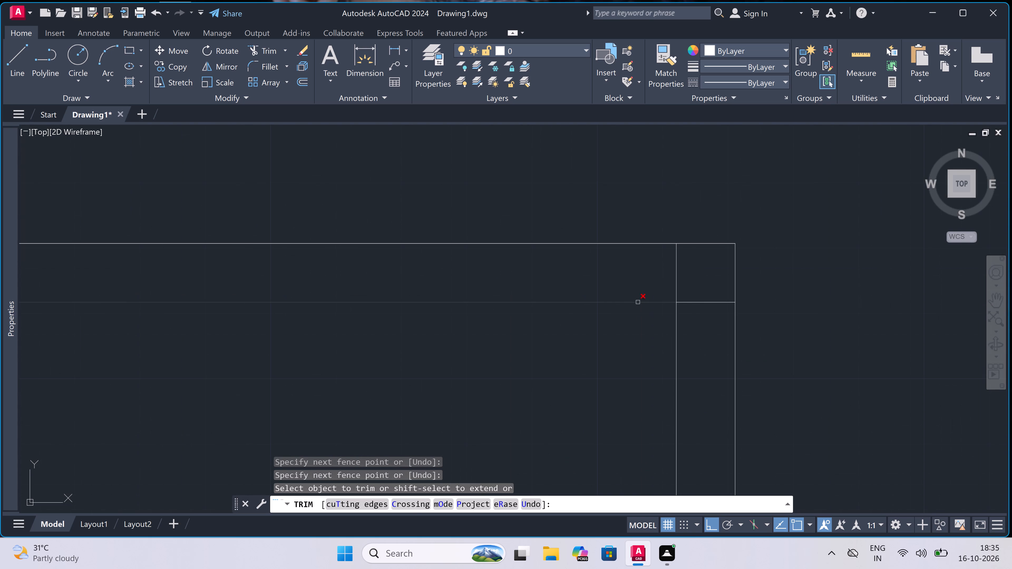
click(676, 278)
click(706, 289)
click(717, 331)
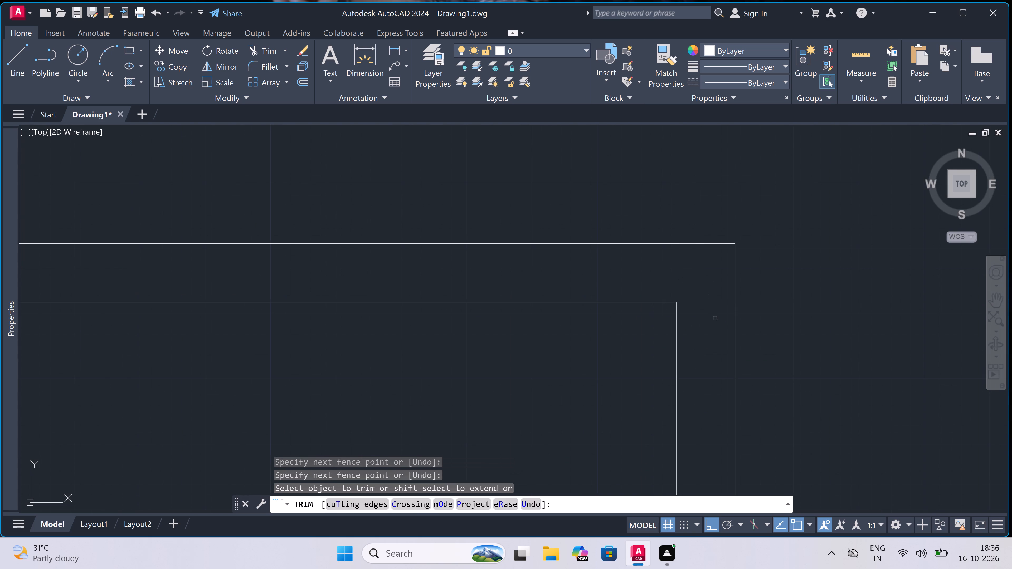
Trim the junction of the 4.5" partition between the third and fourth rooms with the top exterior wall.
scroll(697, 245, down, 4)
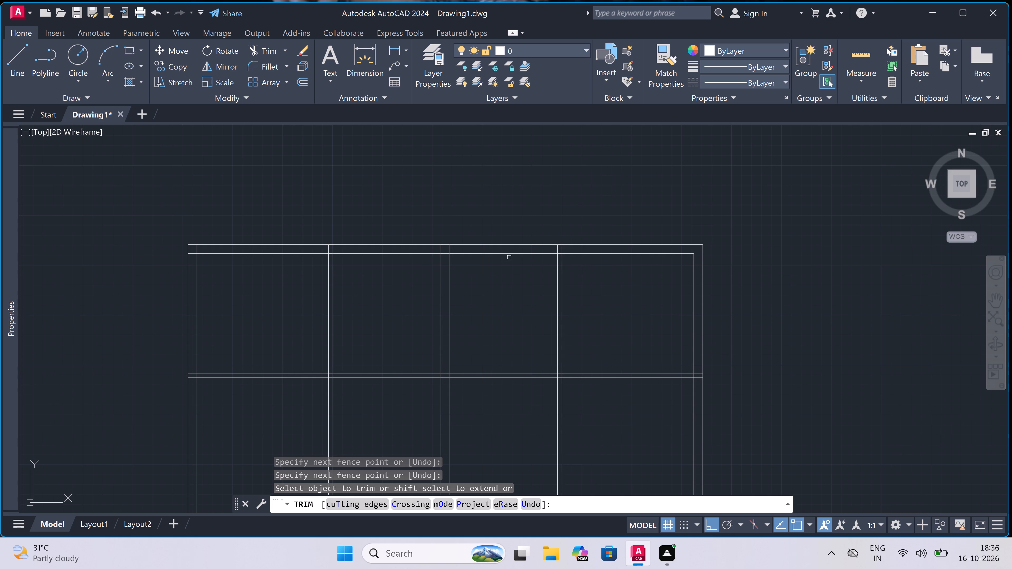
scroll(558, 253, up, 4)
click(552, 238)
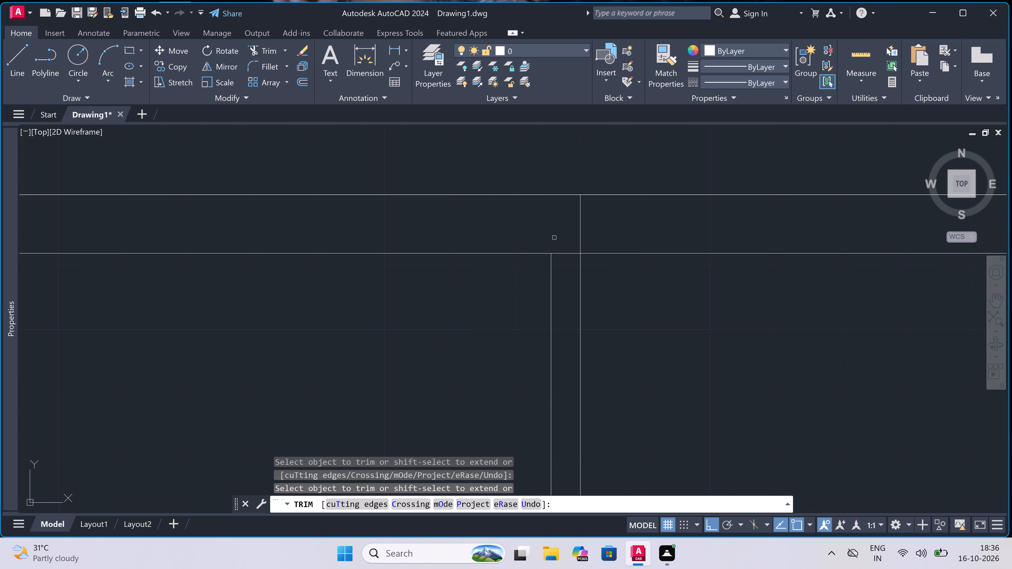
double_click(581, 231)
click(566, 254)
Trim the crossing of the third-fourth room partition with the horizontal interior wall, keeping that wall's lower face line continuous.
scroll(566, 250, down, 5)
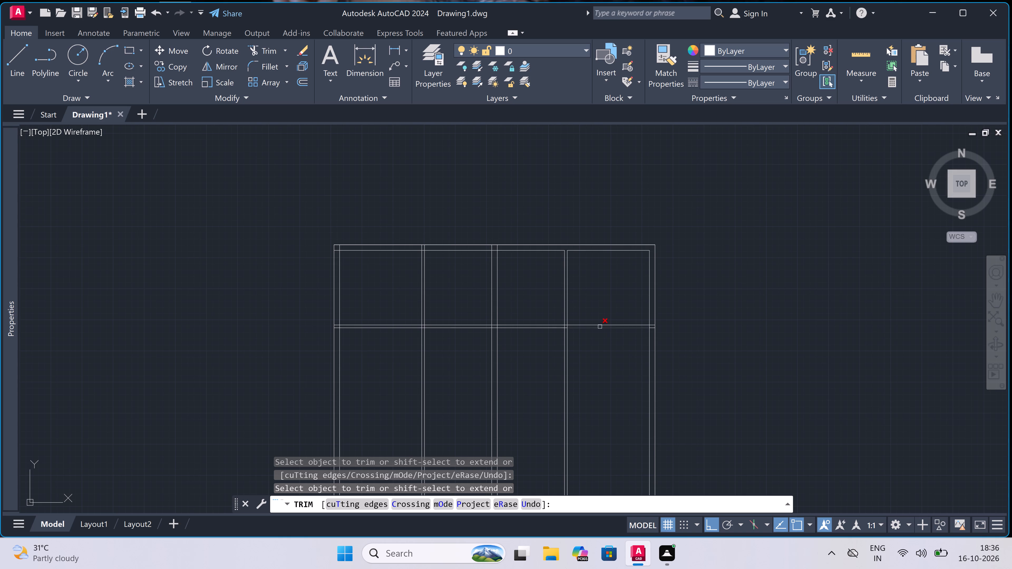
scroll(571, 326, up, 5)
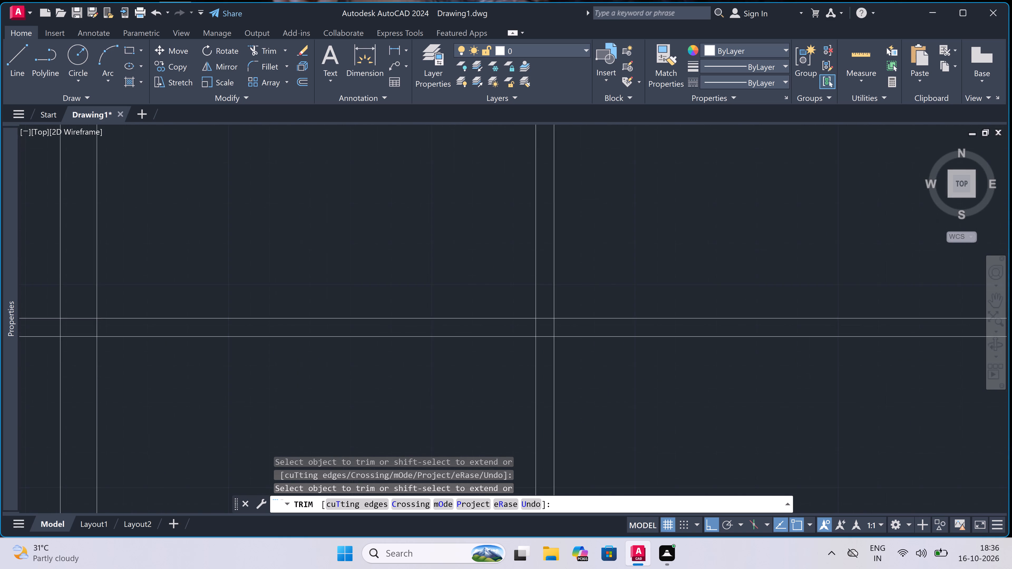
triple_click(538, 314)
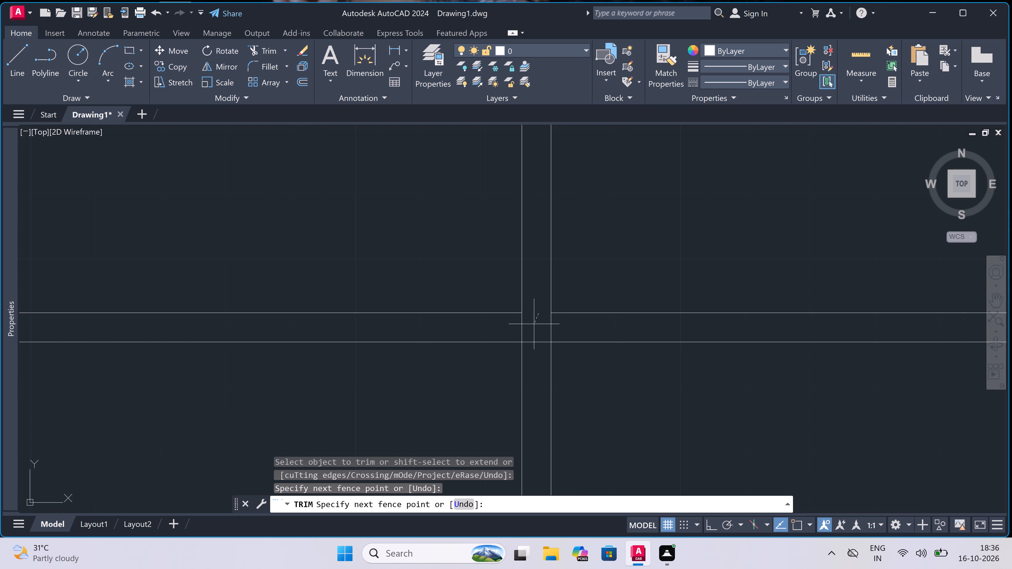
double_click(508, 329)
click(524, 329)
click(568, 325)
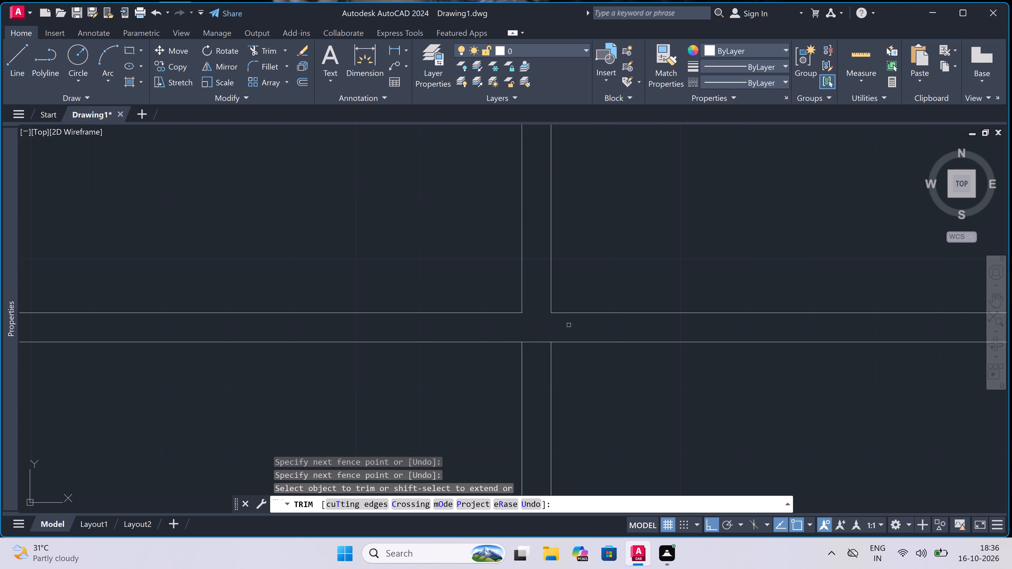
Trim the junction of the horizontal interior wall with the right exterior wall to open the wall intersection.
scroll(552, 325, down, 4)
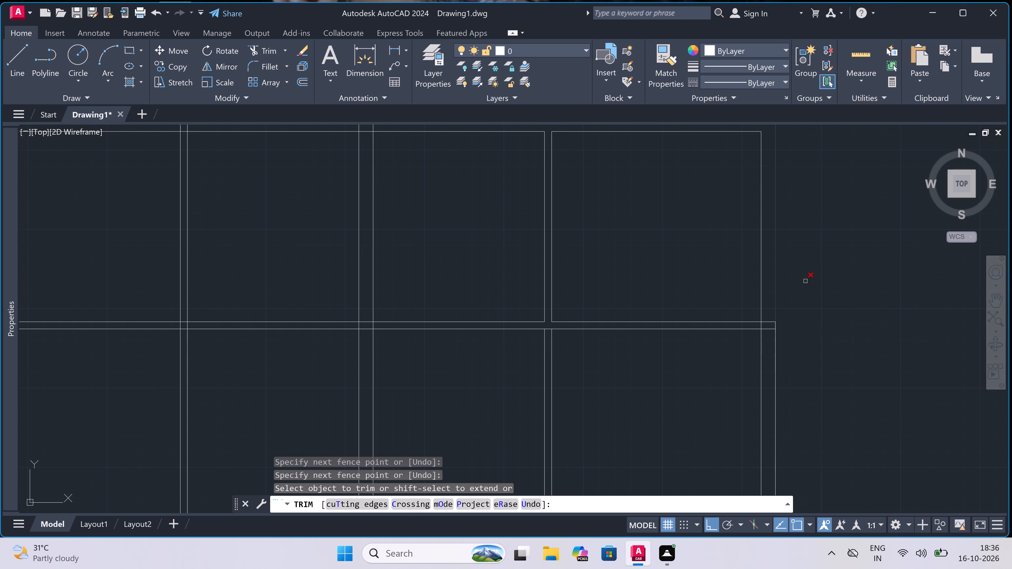
scroll(783, 327, up, 3)
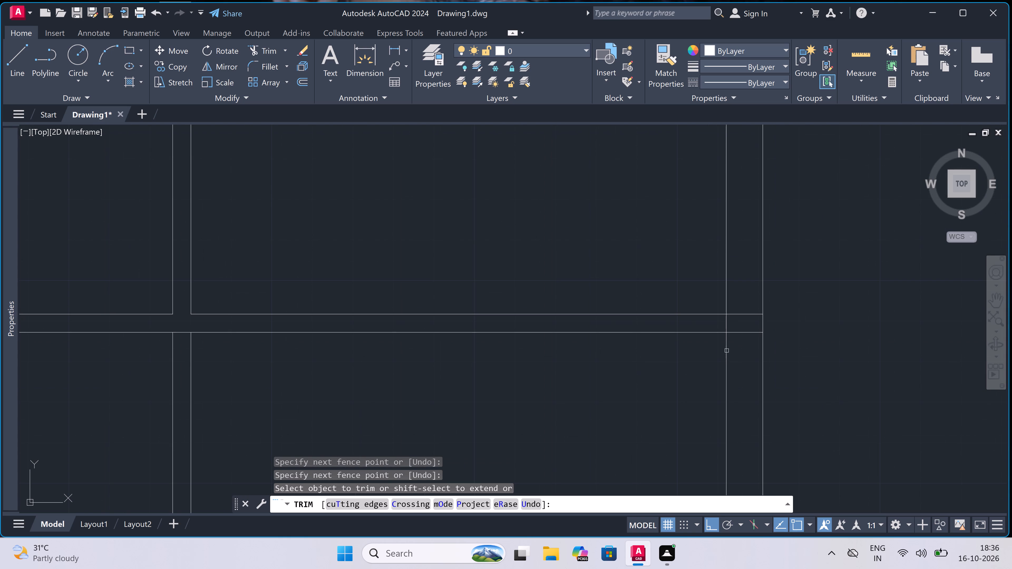
click(746, 335)
double_click(736, 308)
scroll(729, 325, up, 2)
click(727, 321)
click(712, 326)
Trim the junction of the 9" interior vertical wall between the second and third rooms with the top exterior wall.
scroll(712, 326, down, 3)
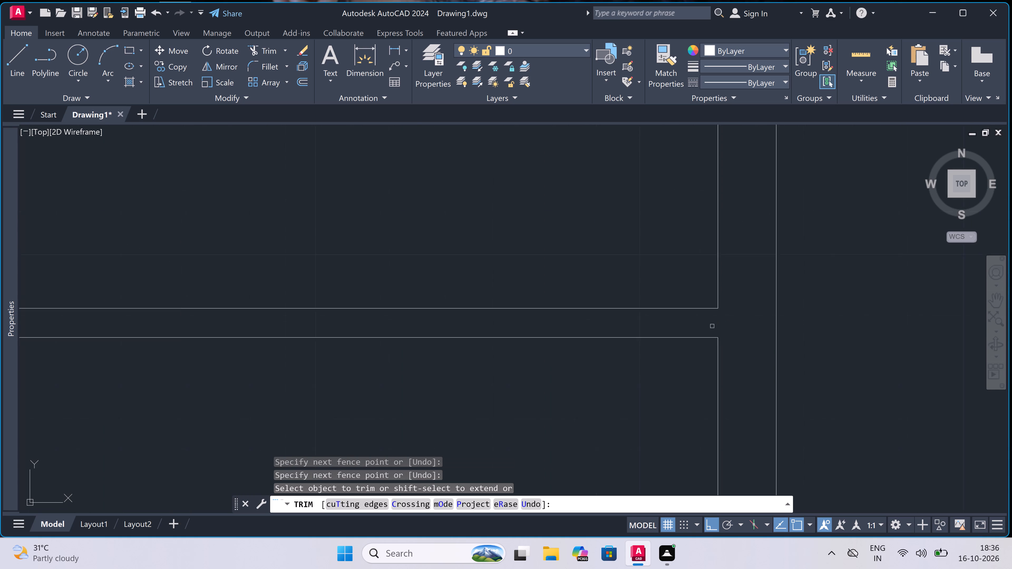
scroll(712, 326, down, 2)
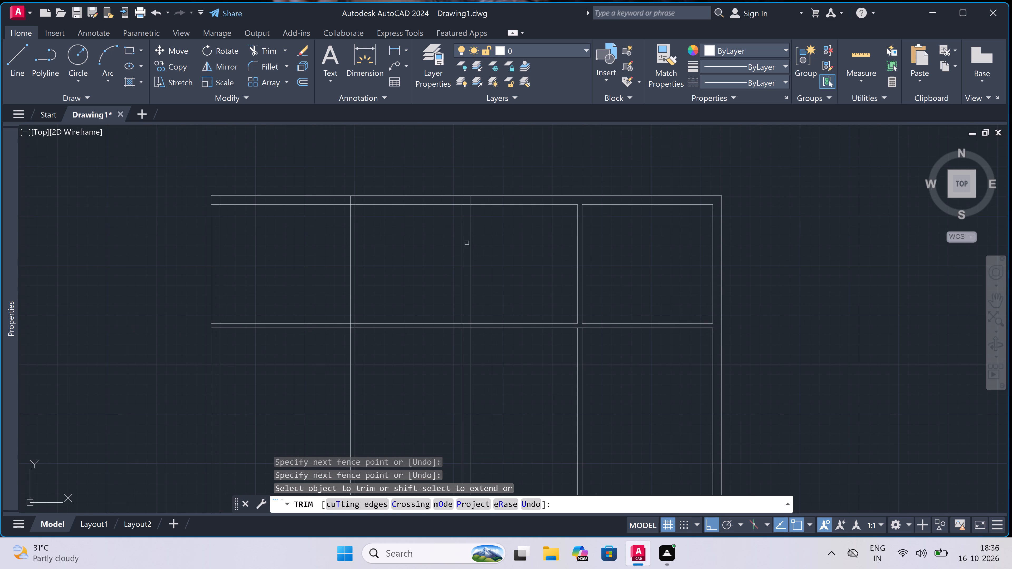
scroll(461, 203, up, 4)
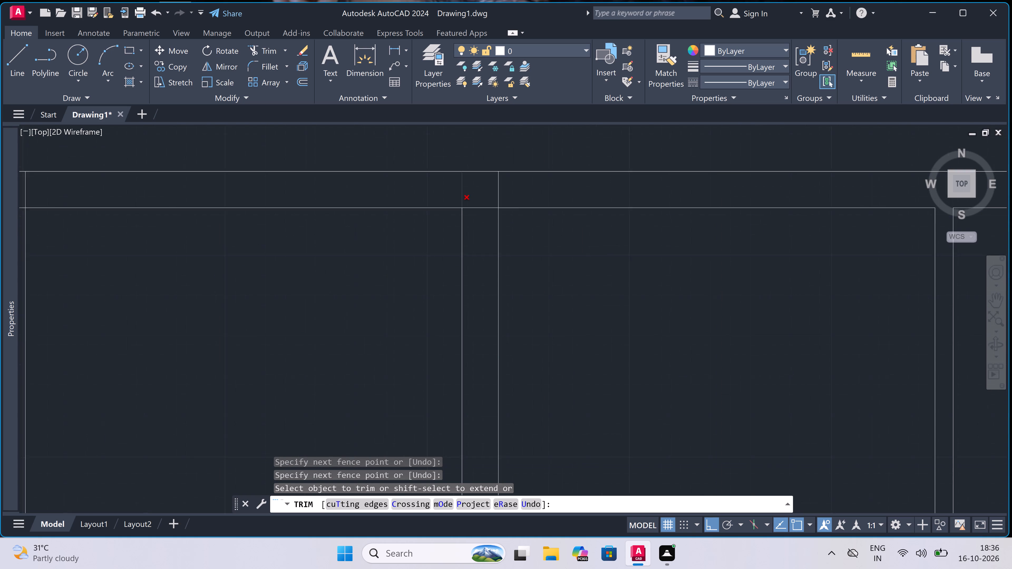
click(454, 191)
click(540, 180)
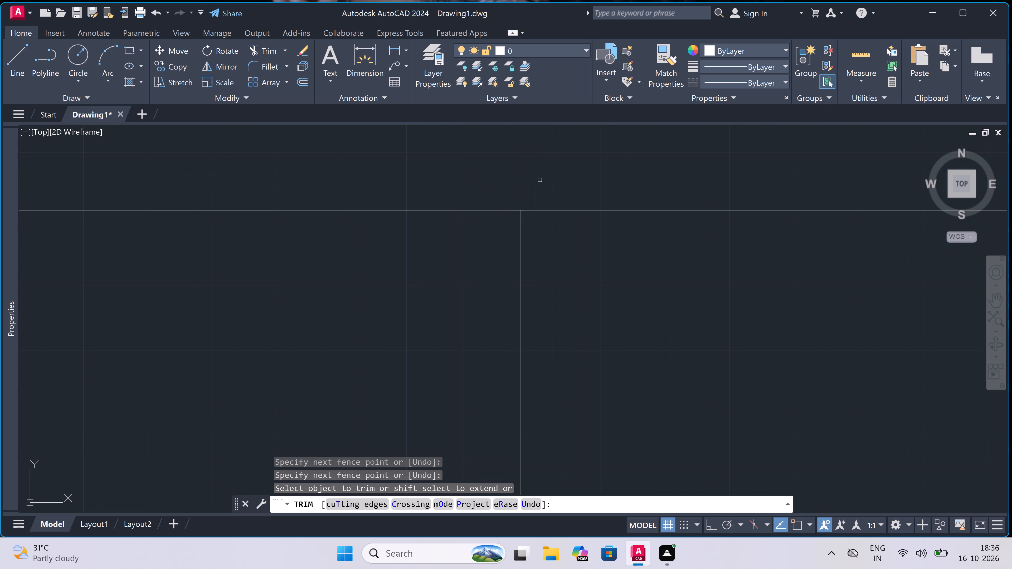
triple_click(507, 194)
click(502, 259)
Trim the junction of the 4.5" partition between the first and second rooms with the top exterior wall.
scroll(494, 202, down, 4)
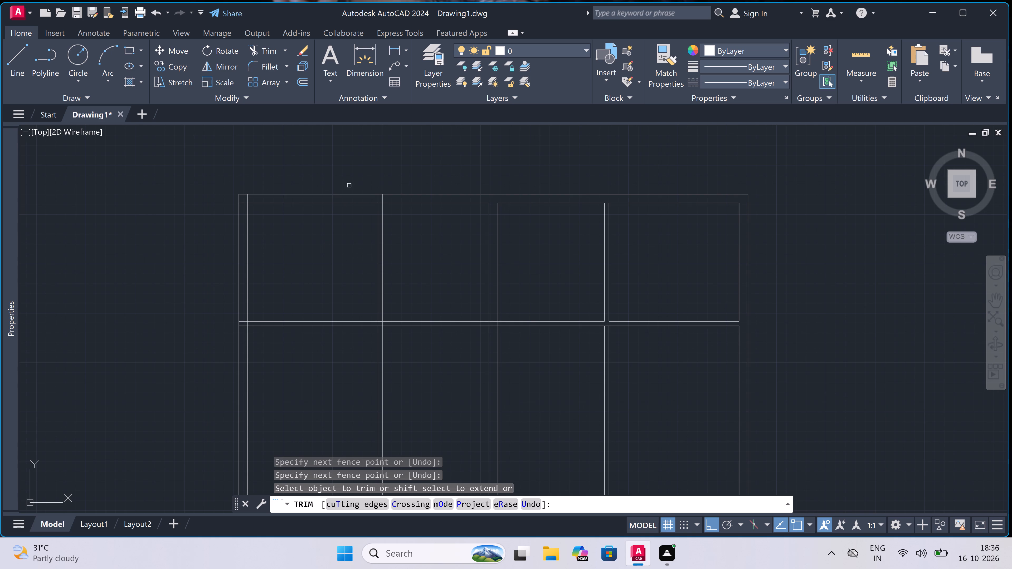
scroll(400, 193, up, 2)
scroll(323, 211, up, 1)
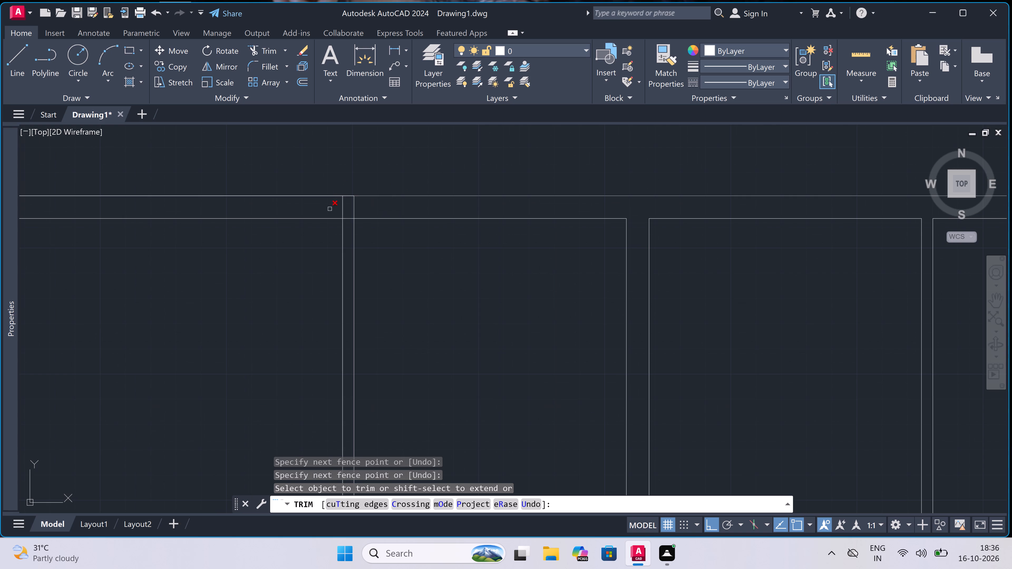
click(324, 209)
click(399, 209)
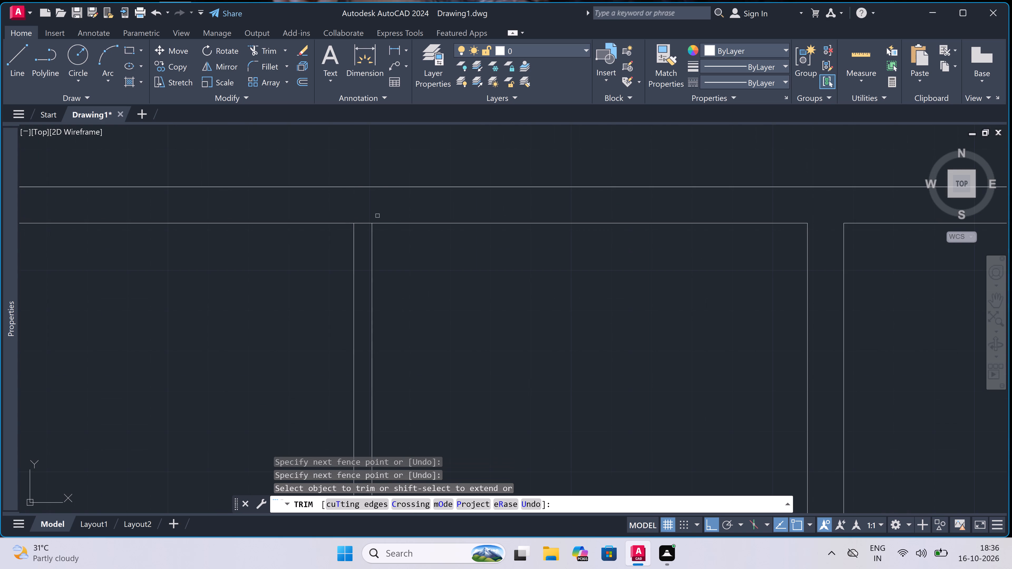
scroll(365, 216, up, 2)
click(365, 215)
click(359, 286)
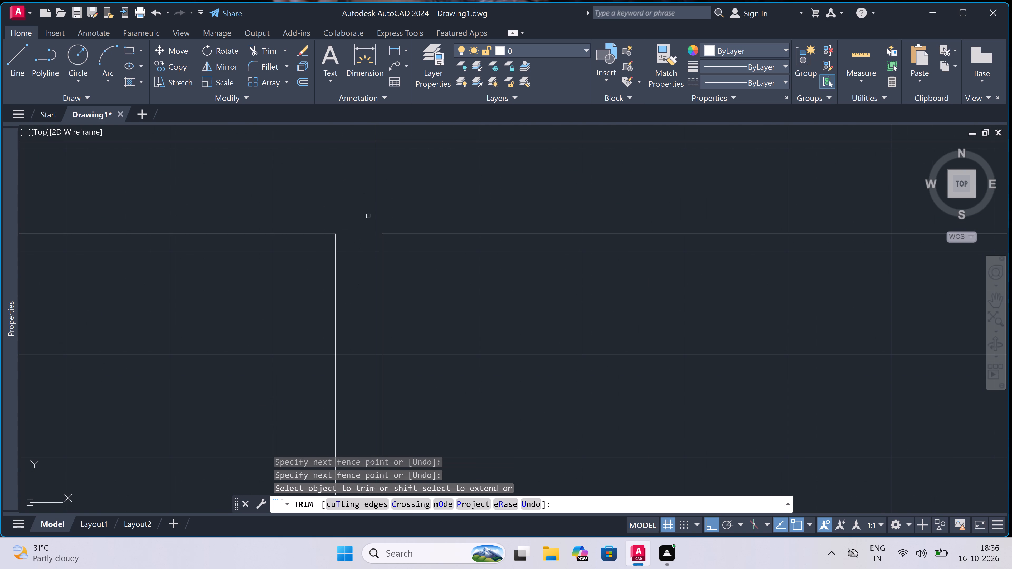
Trim the overlapping inner wall lines at the building's top-left corner to leave a clean exterior wall corner.
scroll(391, 189, down, 6)
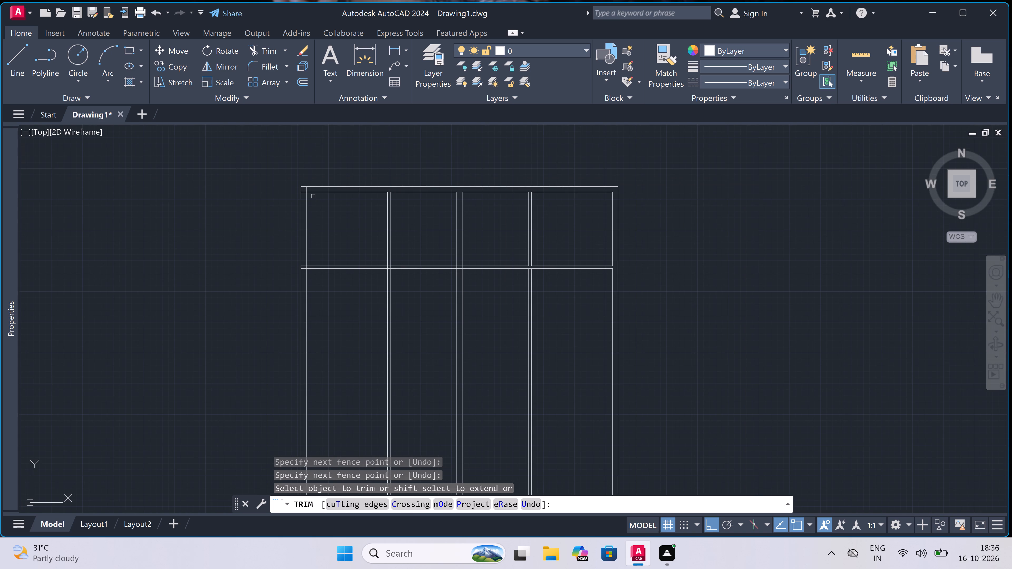
scroll(301, 189, up, 5)
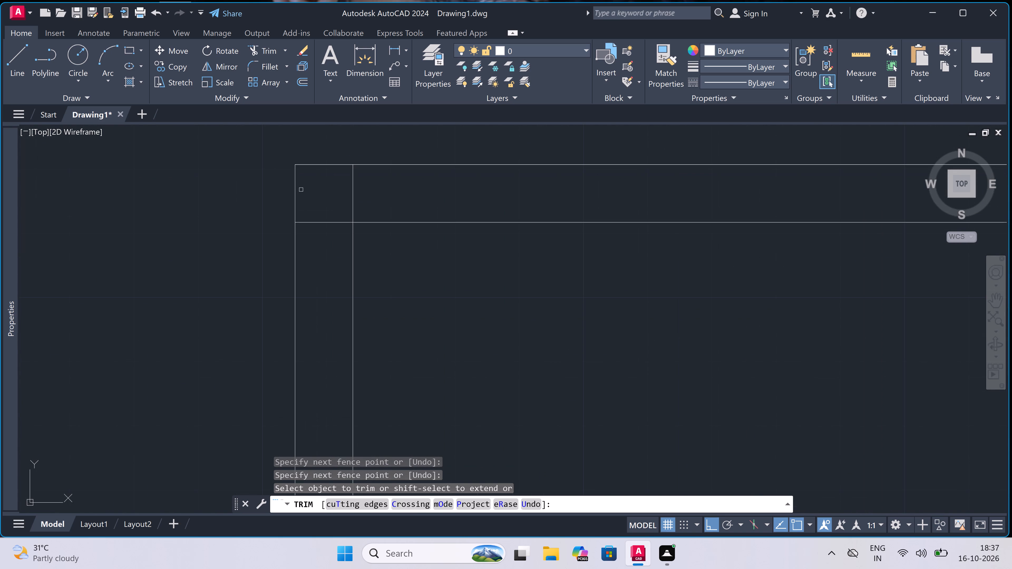
click(313, 203)
double_click(322, 230)
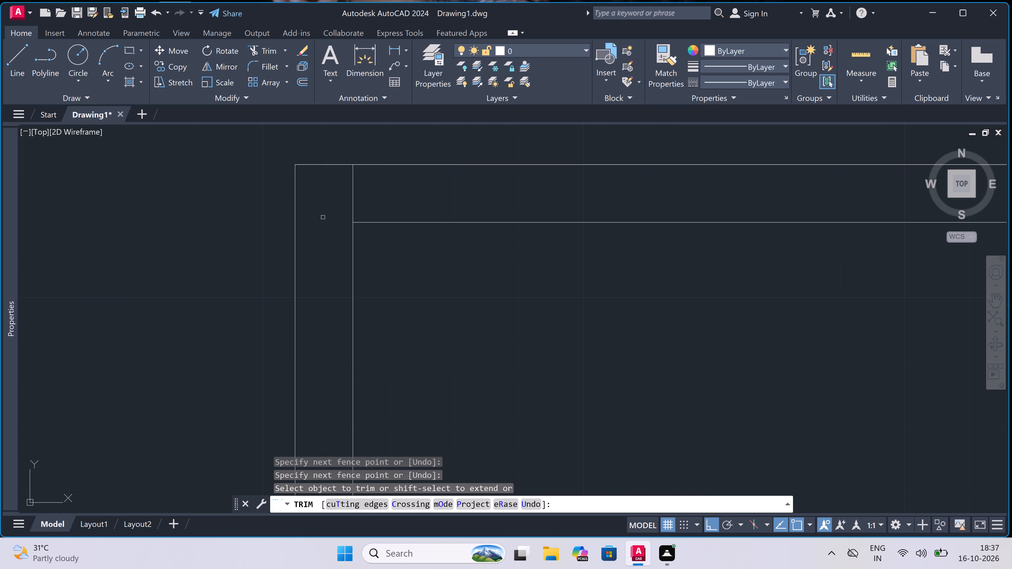
double_click(324, 212)
click(402, 185)
scroll(402, 185, down, 3)
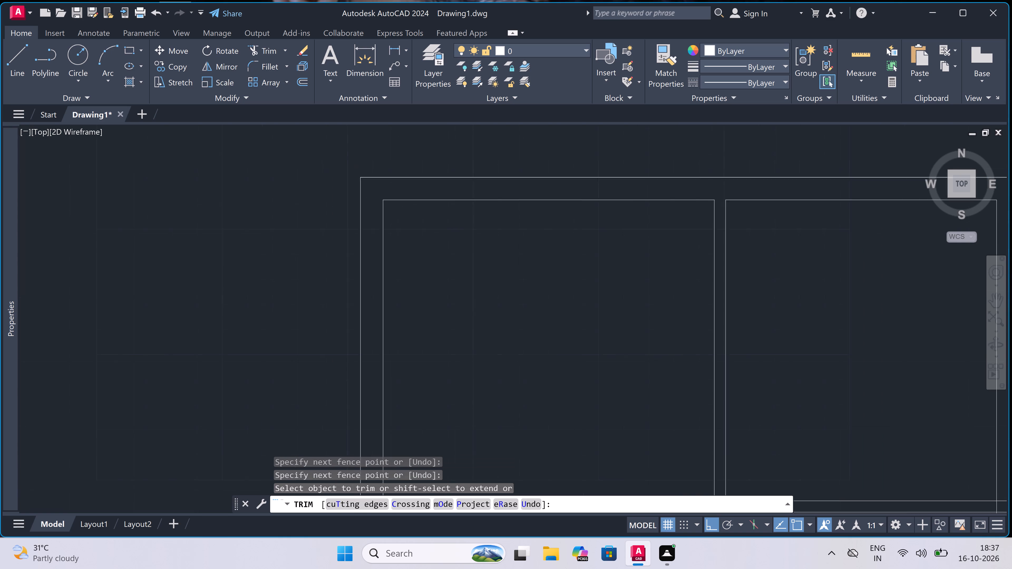
scroll(398, 192, down, 1)
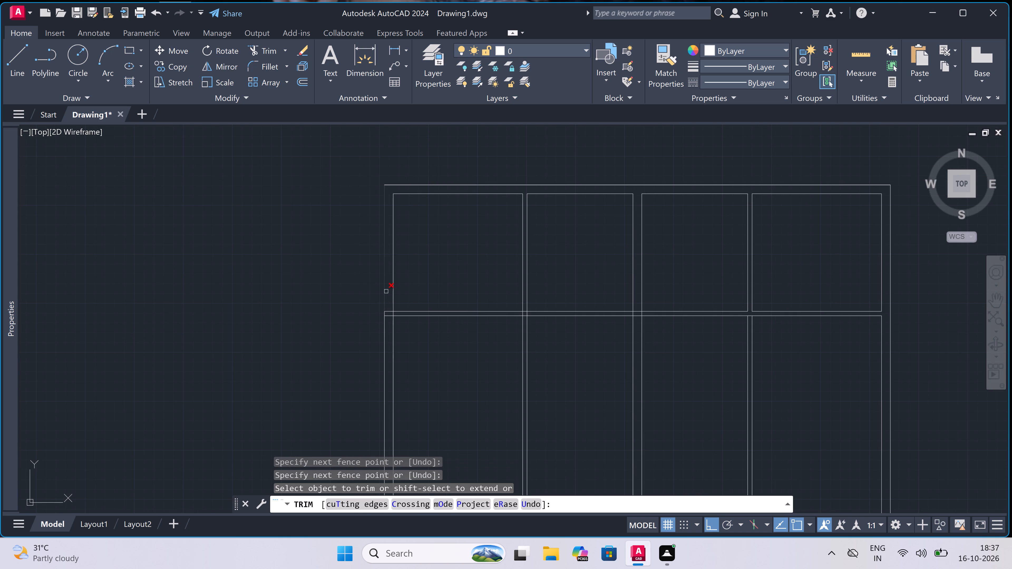
Trim the junction of the horizontal interior wall with the left exterior wall to open the wall intersection.
scroll(391, 331, up, 3)
click(372, 288)
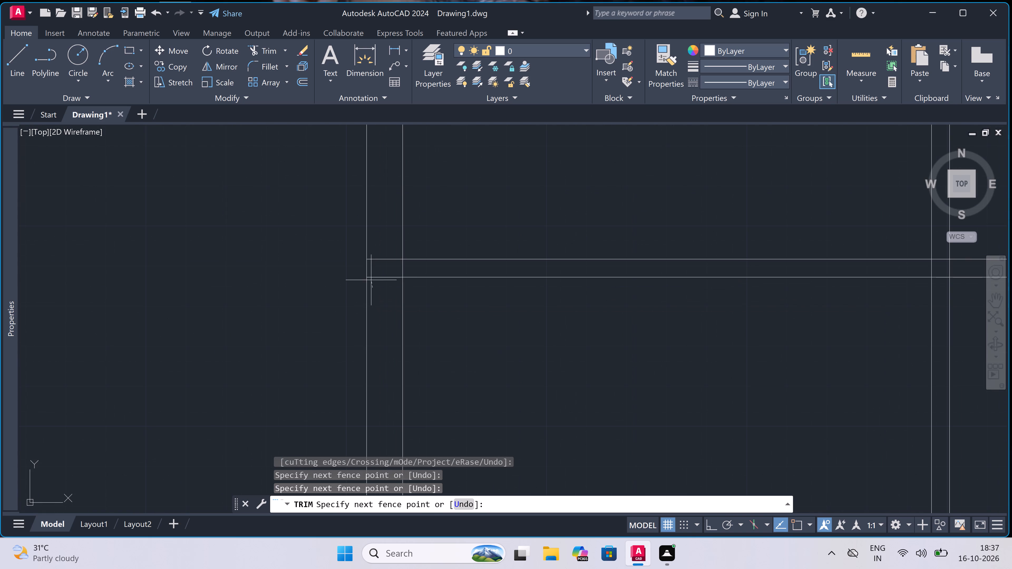
click(373, 237)
double_click(382, 276)
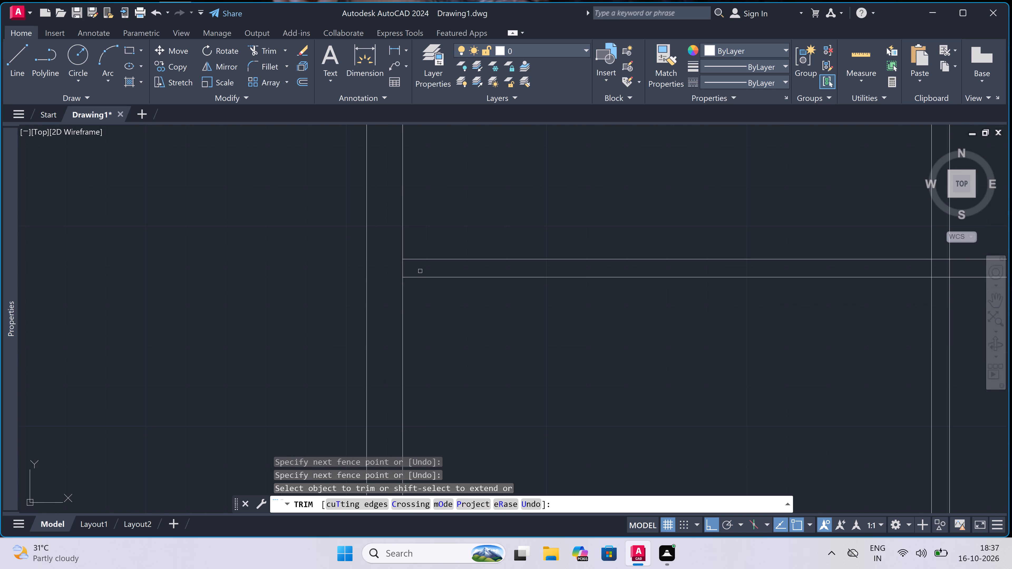
double_click(402, 264)
click(402, 264)
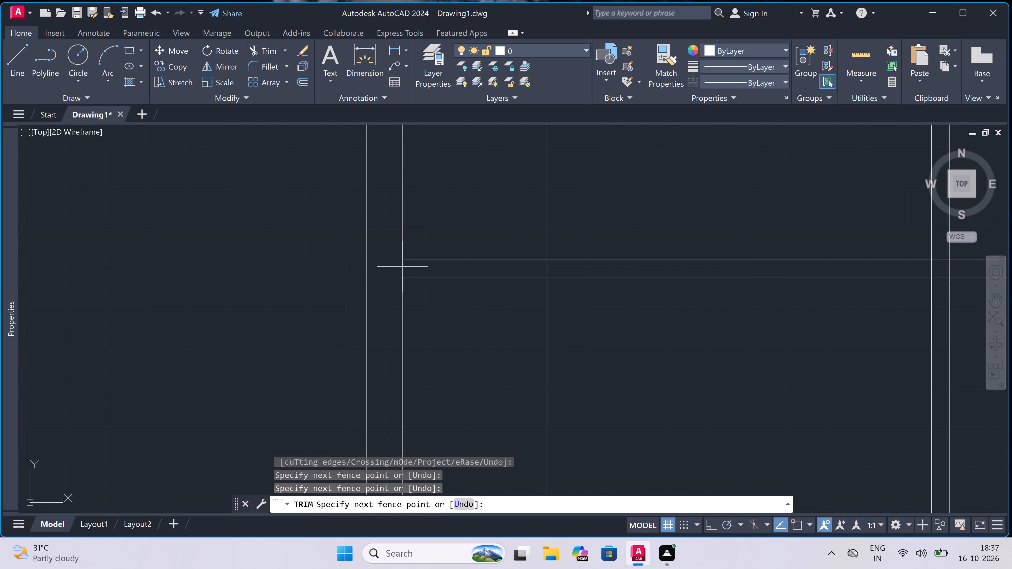
click(392, 280)
Trim the crossing of the 4.5" partition between the first and second rooms with the horizontal interior wall to open the intersection.
scroll(392, 280, down, 4)
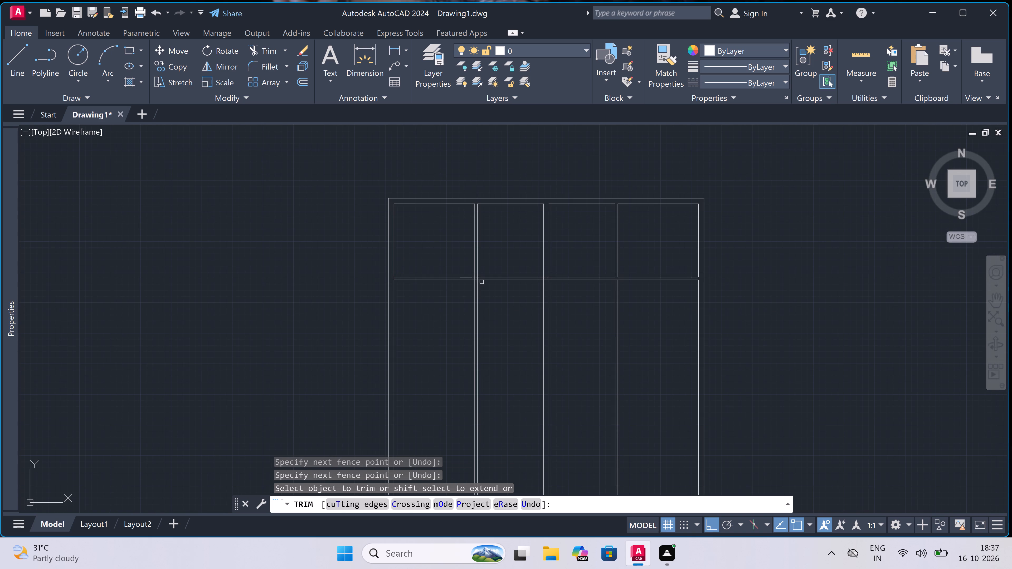
scroll(477, 281, up, 4)
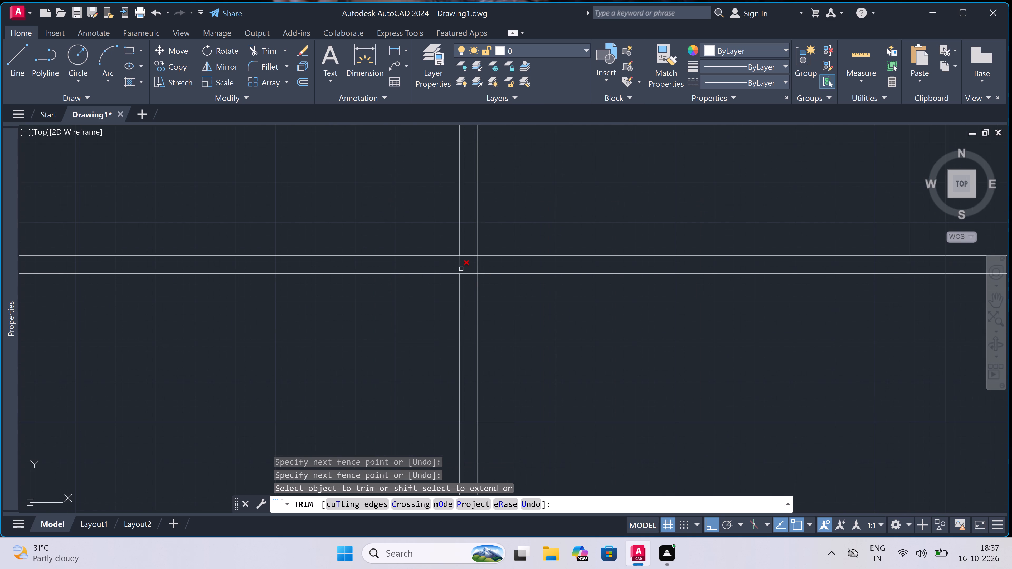
scroll(461, 269, down, 3)
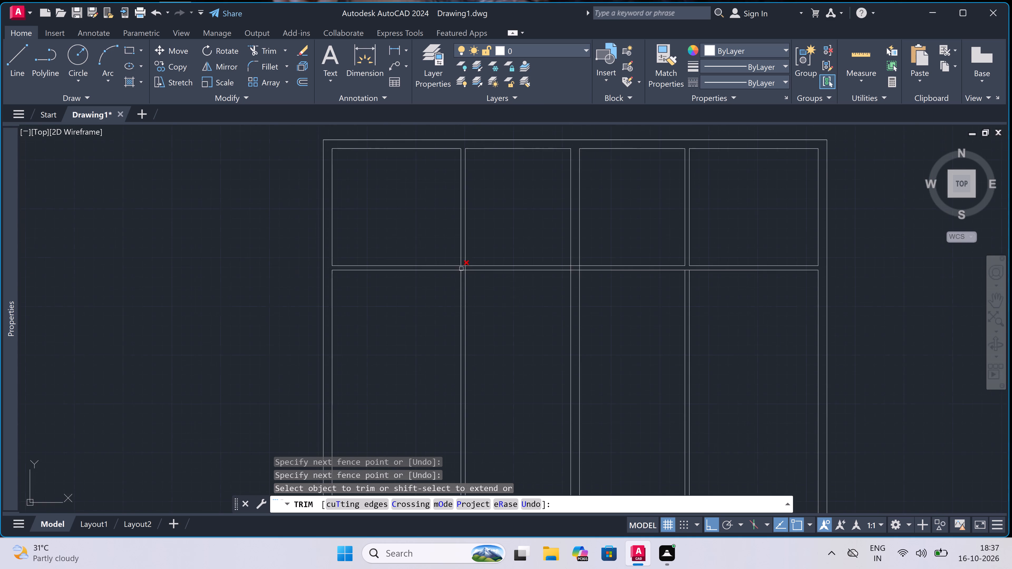
scroll(461, 269, up, 5)
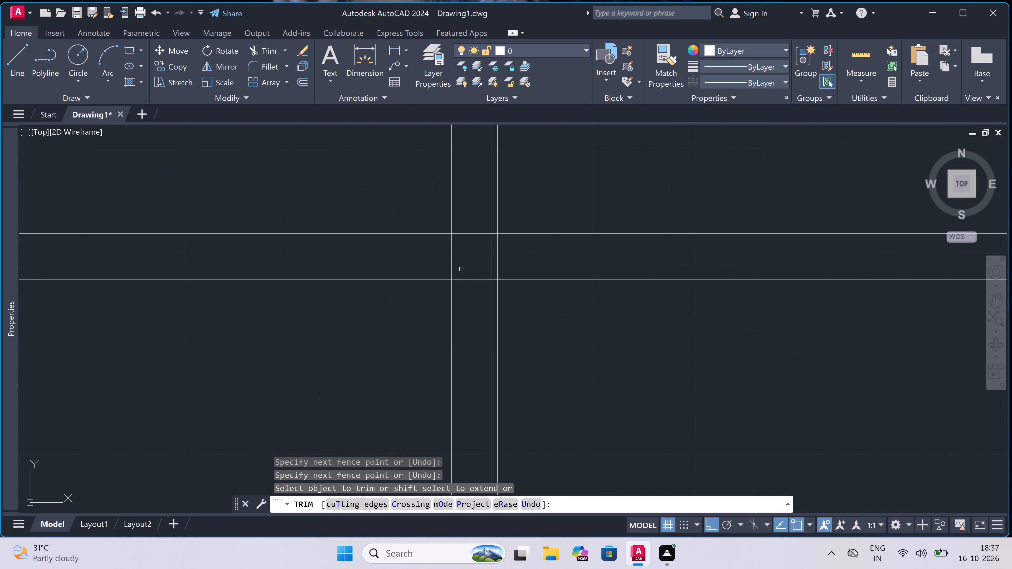
click(437, 264)
click(568, 262)
click(467, 217)
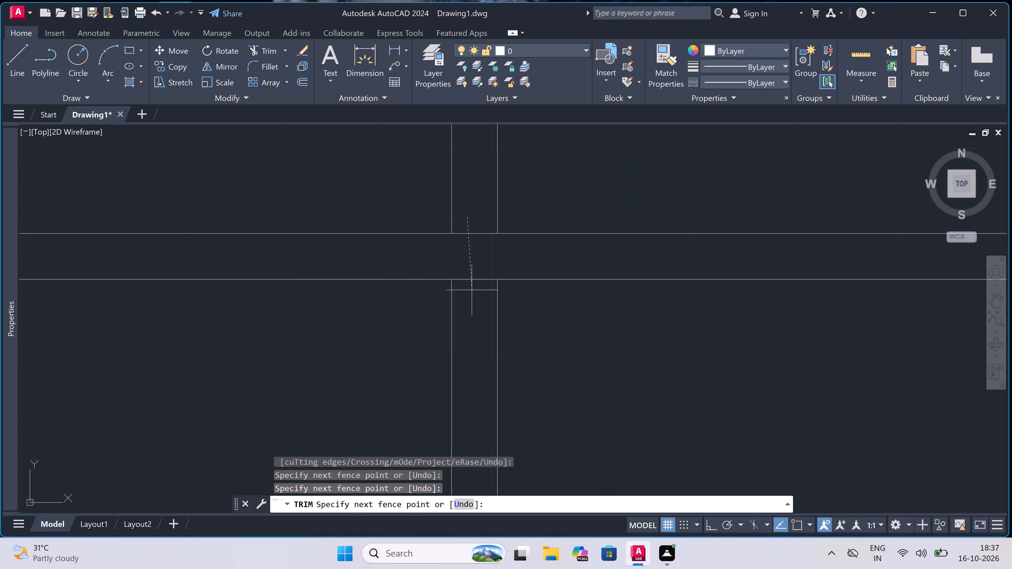
double_click(472, 294)
scroll(472, 294, down, 4)
scroll(472, 294, up, 3)
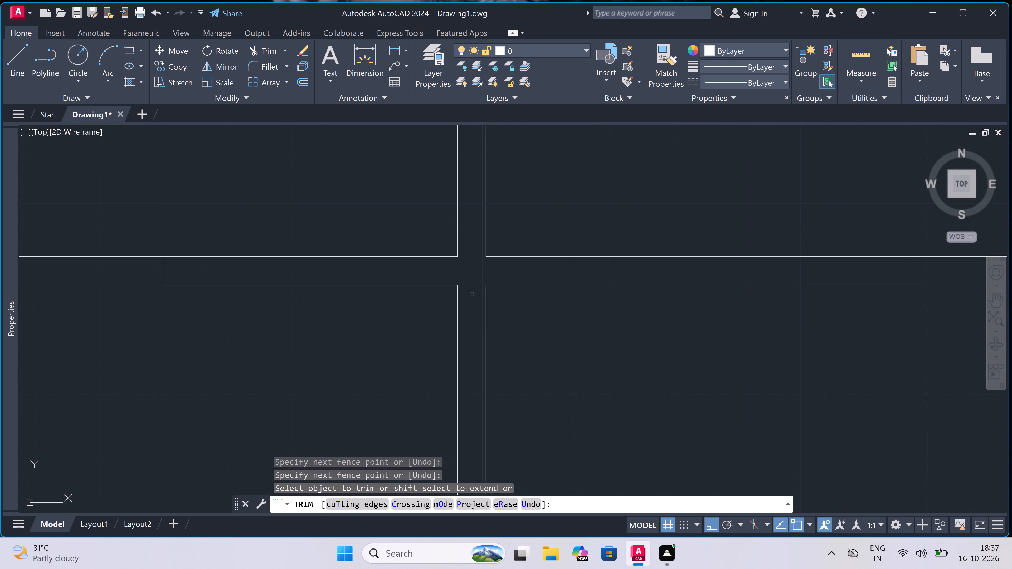
scroll(472, 294, down, 4)
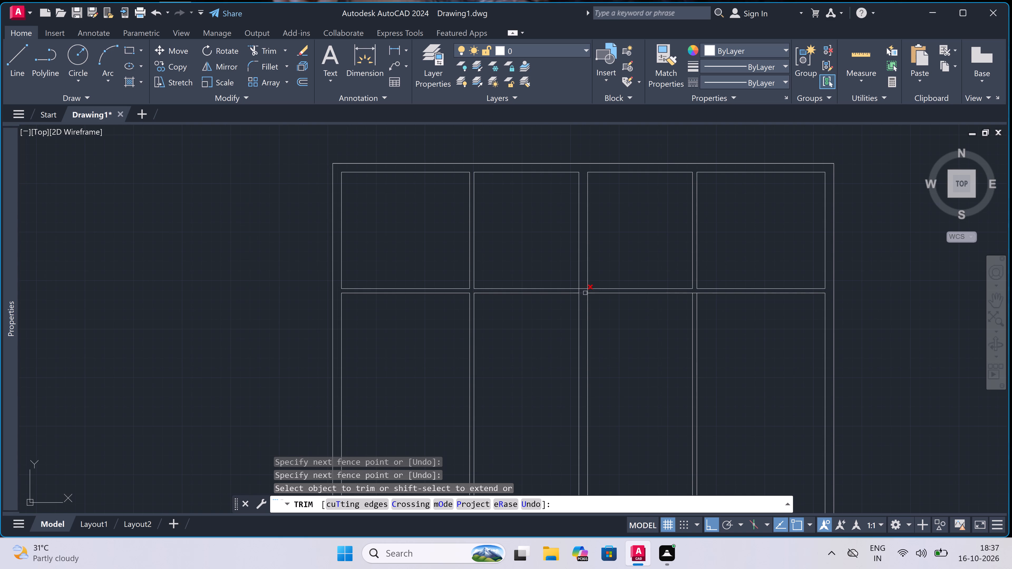
Trim away the 9" vertical wall lines between the second and third rooms where they run through and below the horizontal interior wall.
scroll(585, 297, up, 4)
click(623, 256)
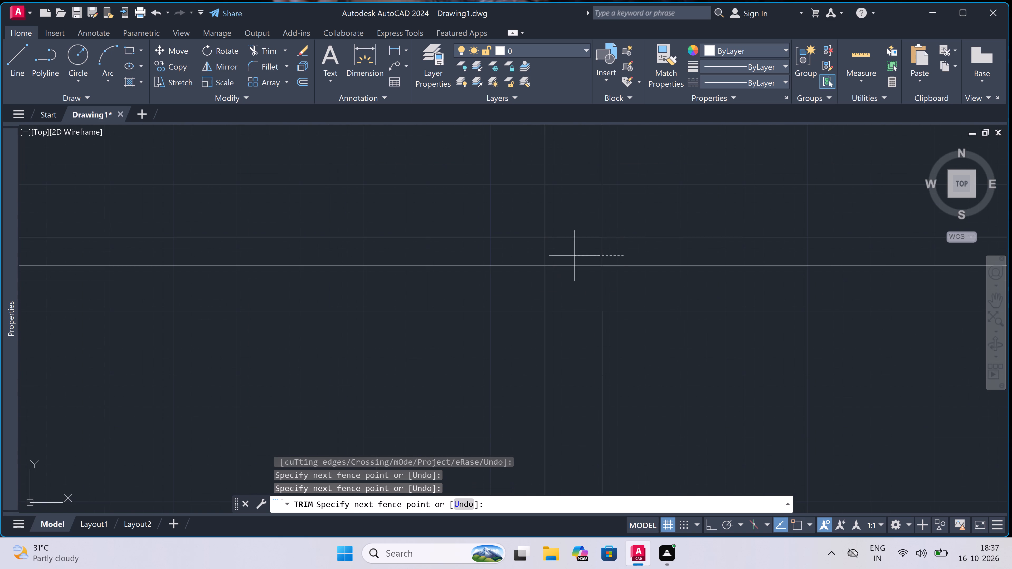
double_click(536, 257)
scroll(537, 257, down, 4)
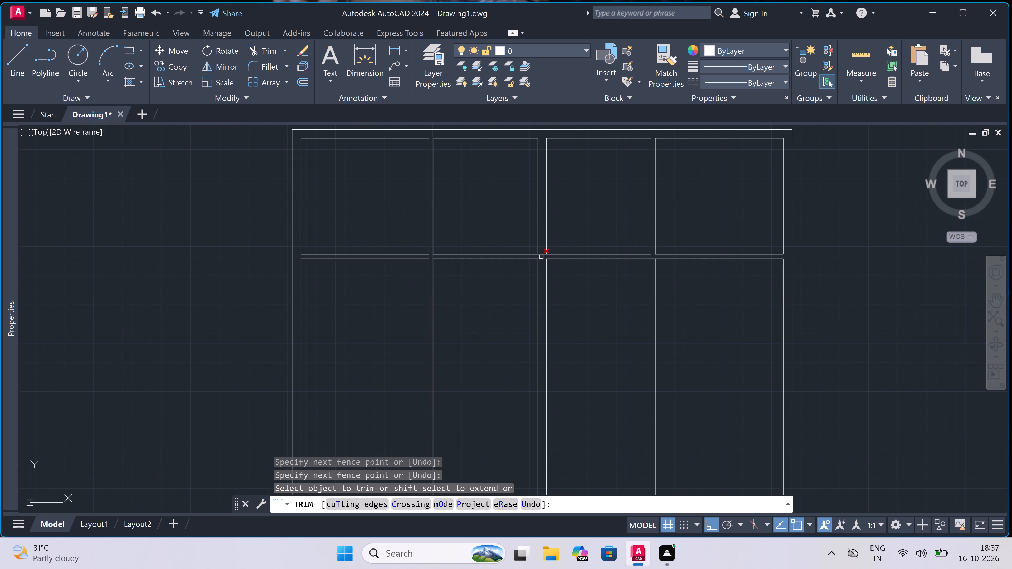
scroll(541, 261, up, 3)
click(574, 287)
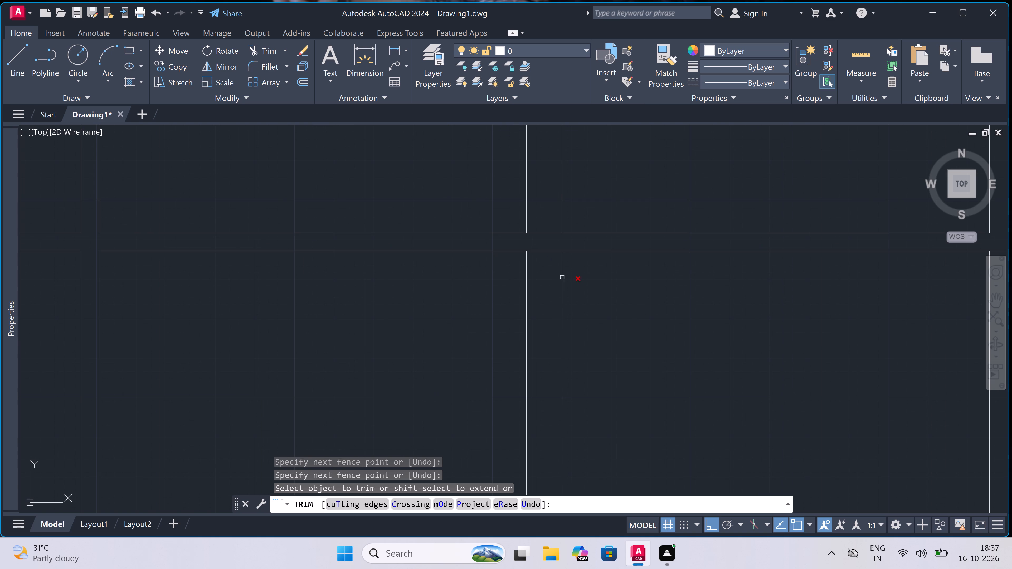
click(515, 317)
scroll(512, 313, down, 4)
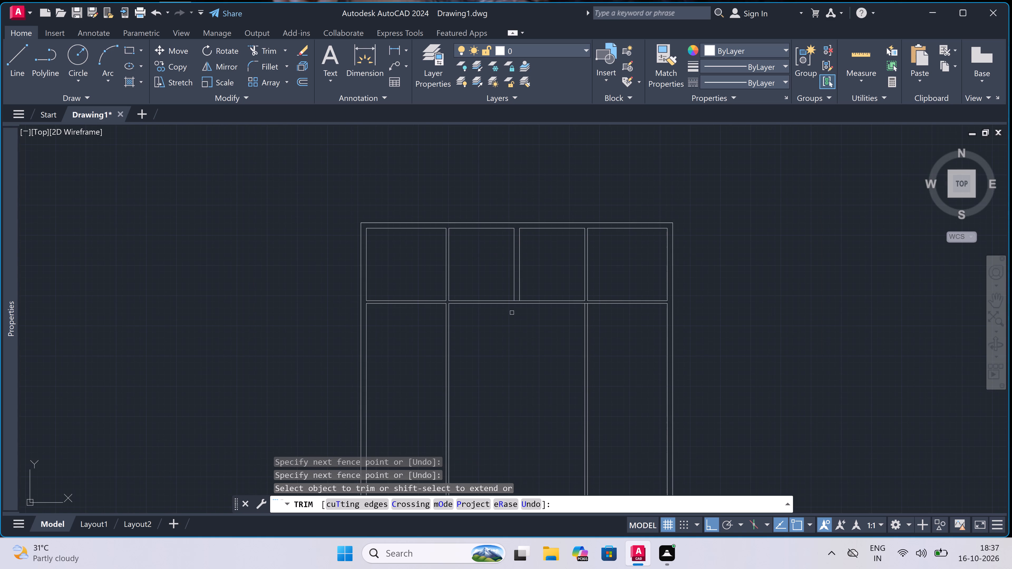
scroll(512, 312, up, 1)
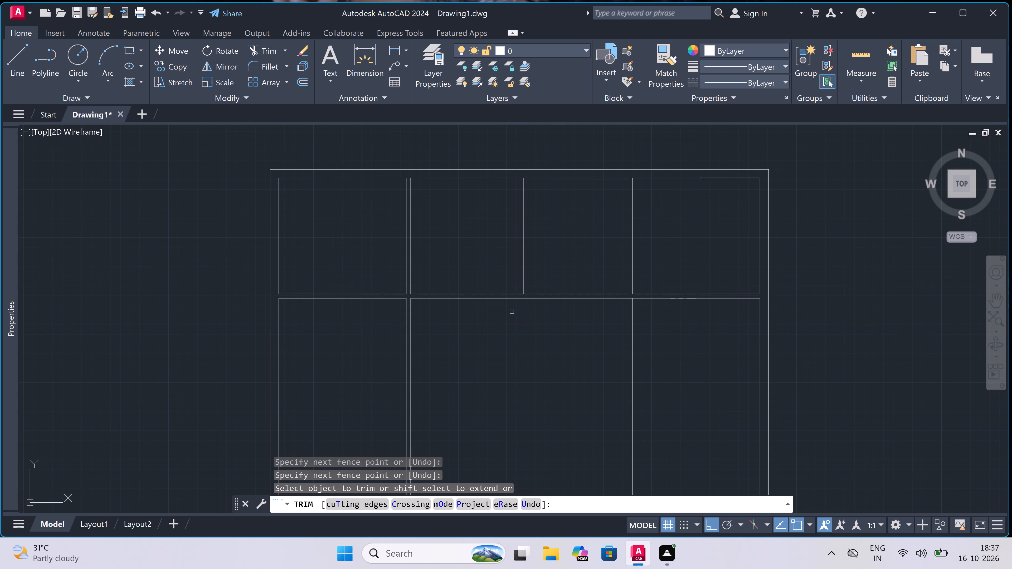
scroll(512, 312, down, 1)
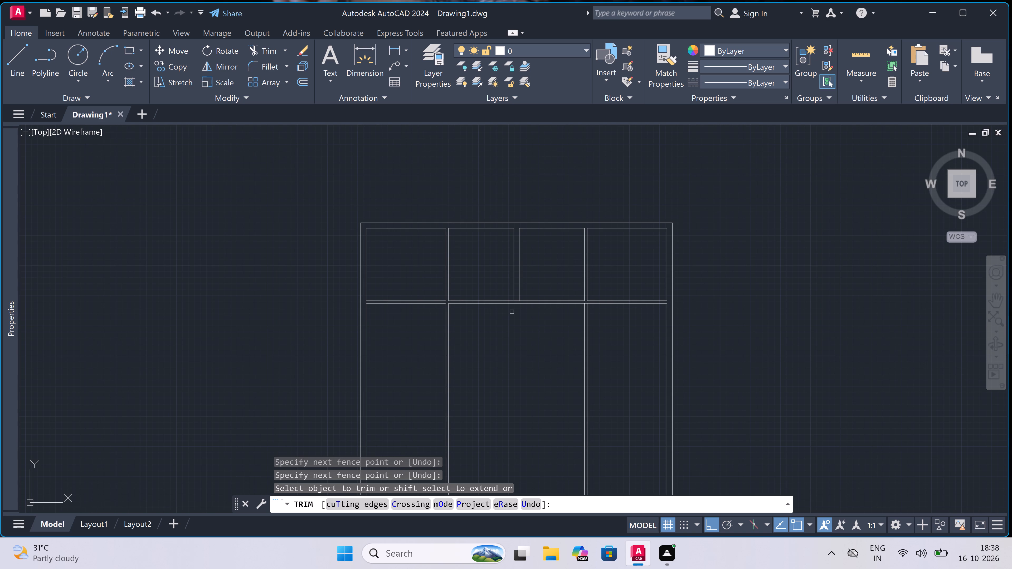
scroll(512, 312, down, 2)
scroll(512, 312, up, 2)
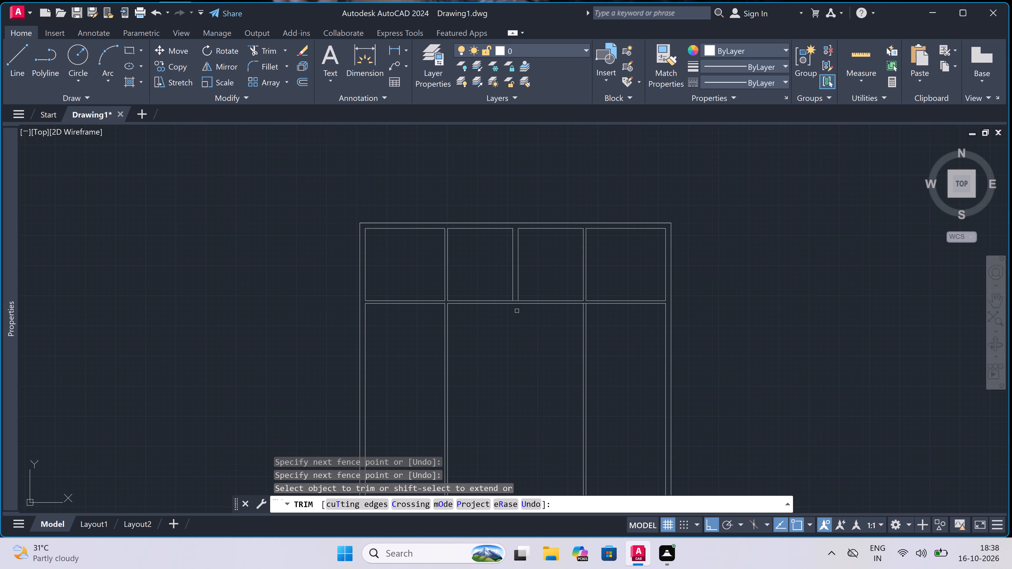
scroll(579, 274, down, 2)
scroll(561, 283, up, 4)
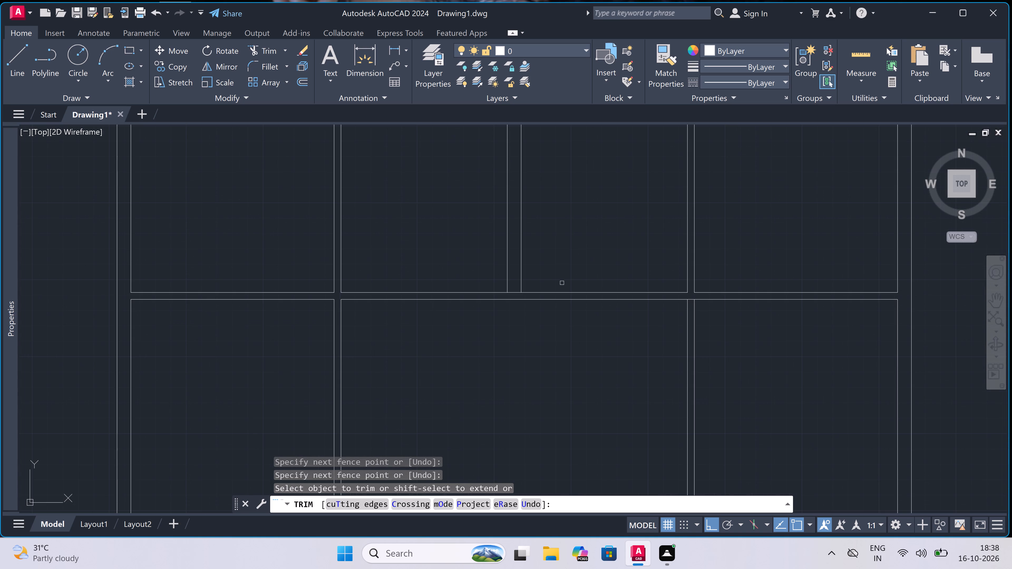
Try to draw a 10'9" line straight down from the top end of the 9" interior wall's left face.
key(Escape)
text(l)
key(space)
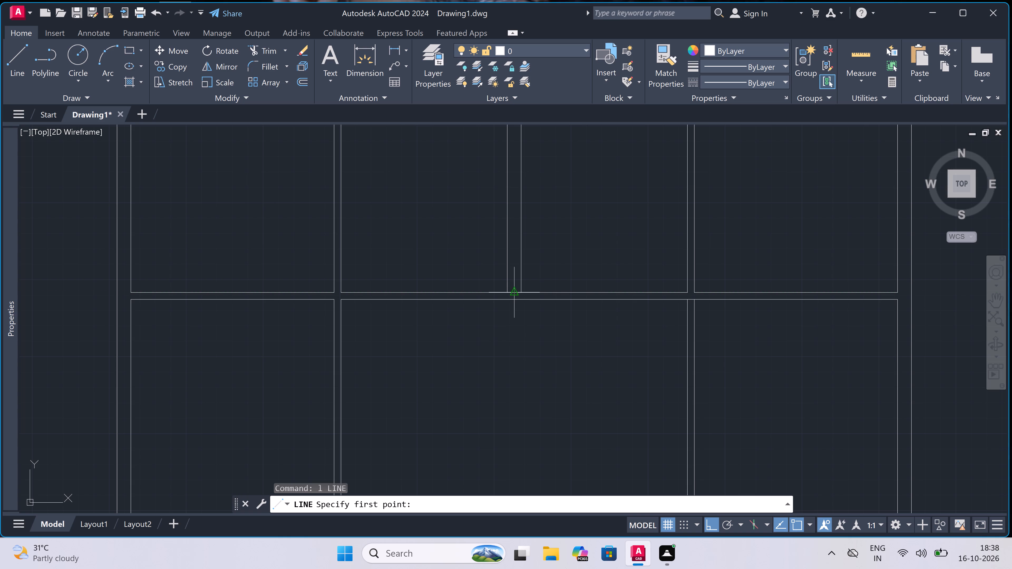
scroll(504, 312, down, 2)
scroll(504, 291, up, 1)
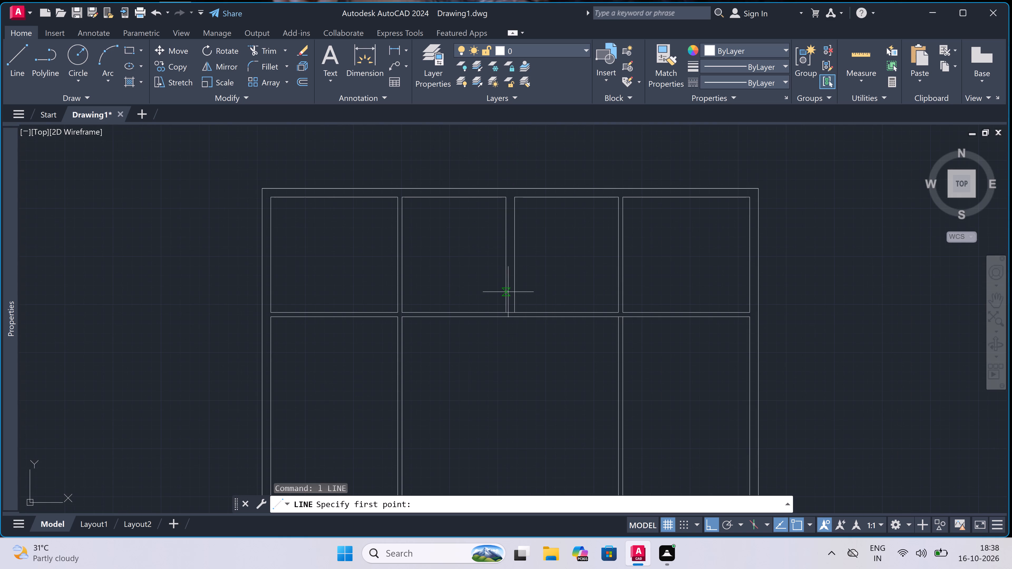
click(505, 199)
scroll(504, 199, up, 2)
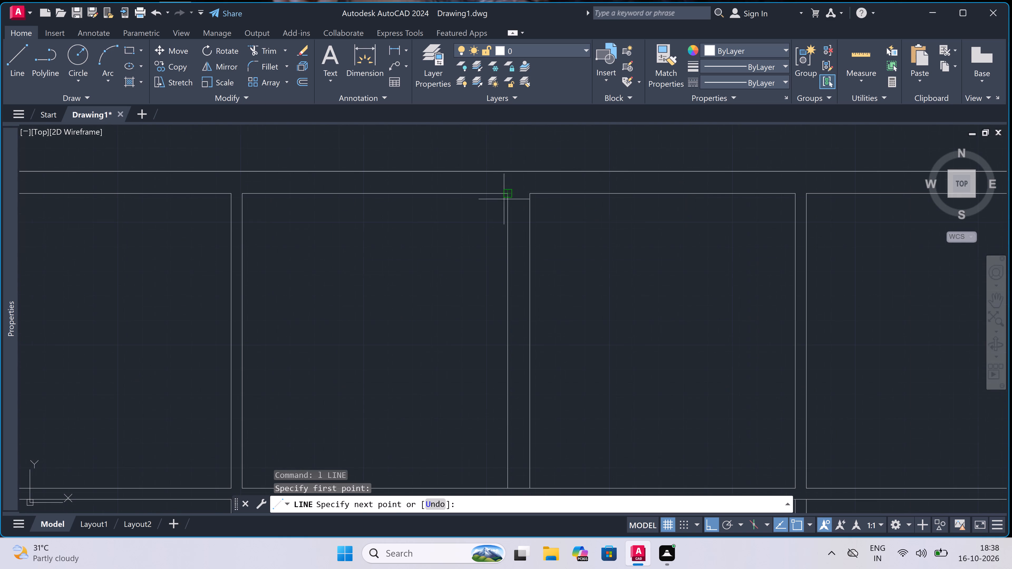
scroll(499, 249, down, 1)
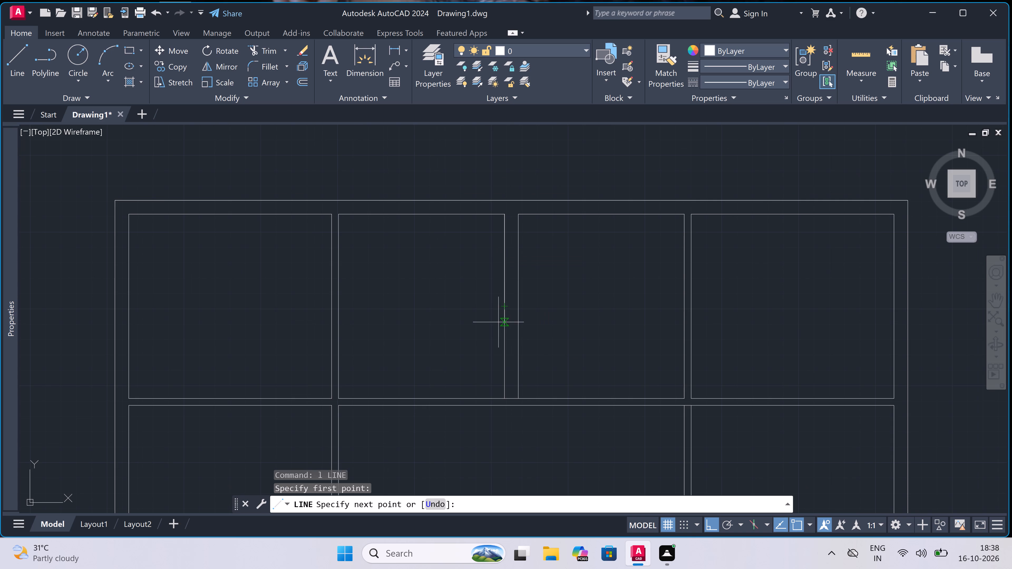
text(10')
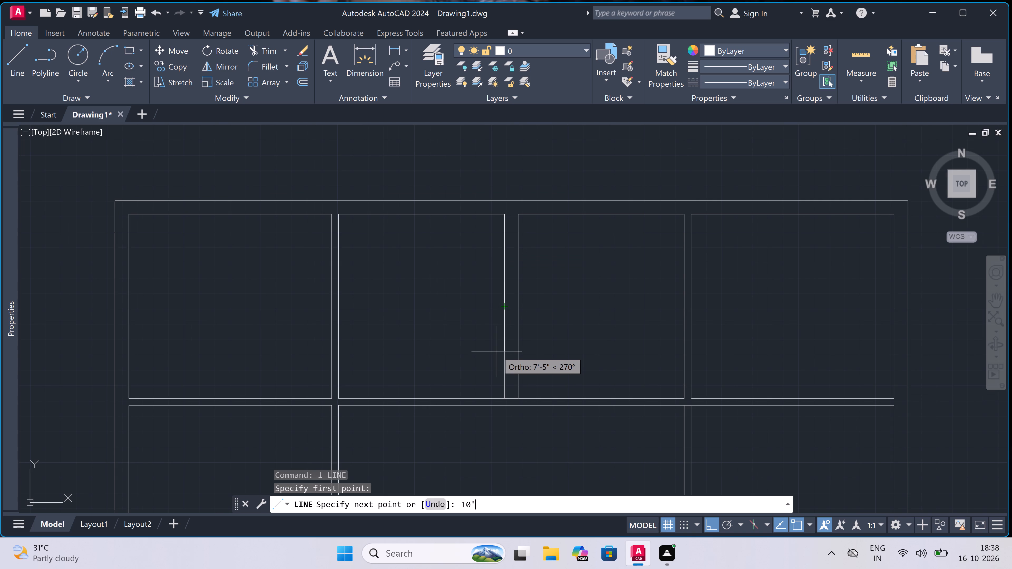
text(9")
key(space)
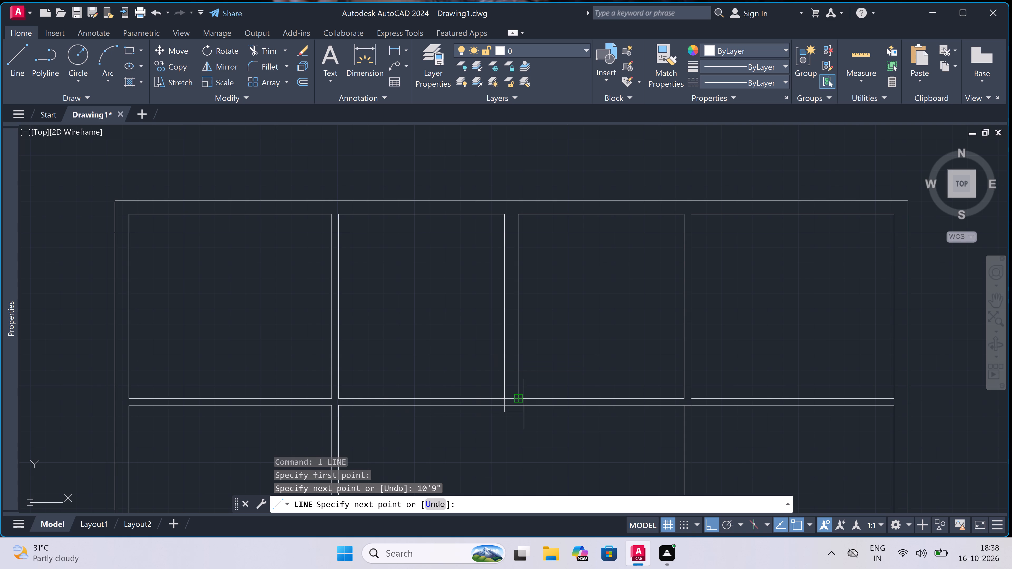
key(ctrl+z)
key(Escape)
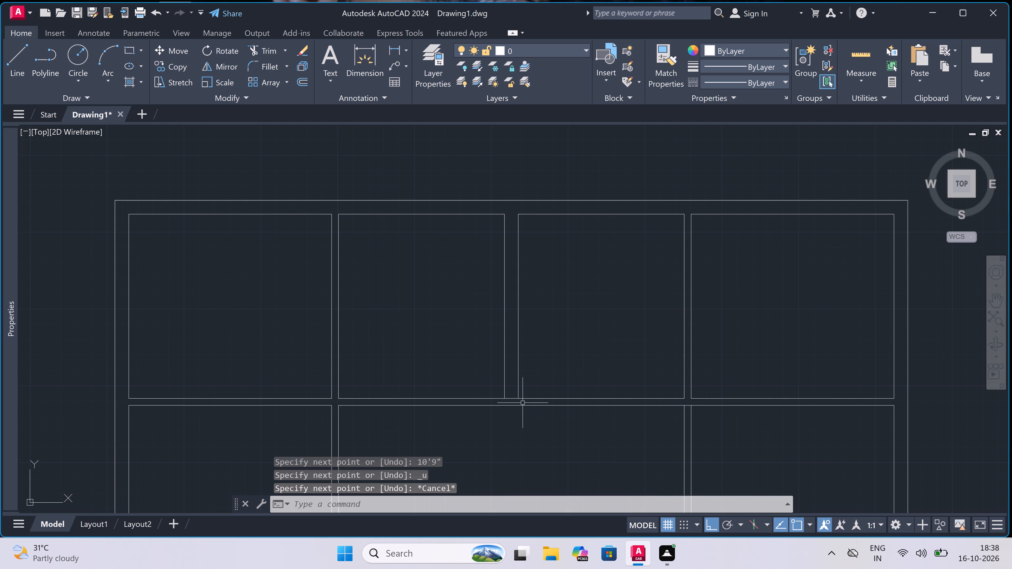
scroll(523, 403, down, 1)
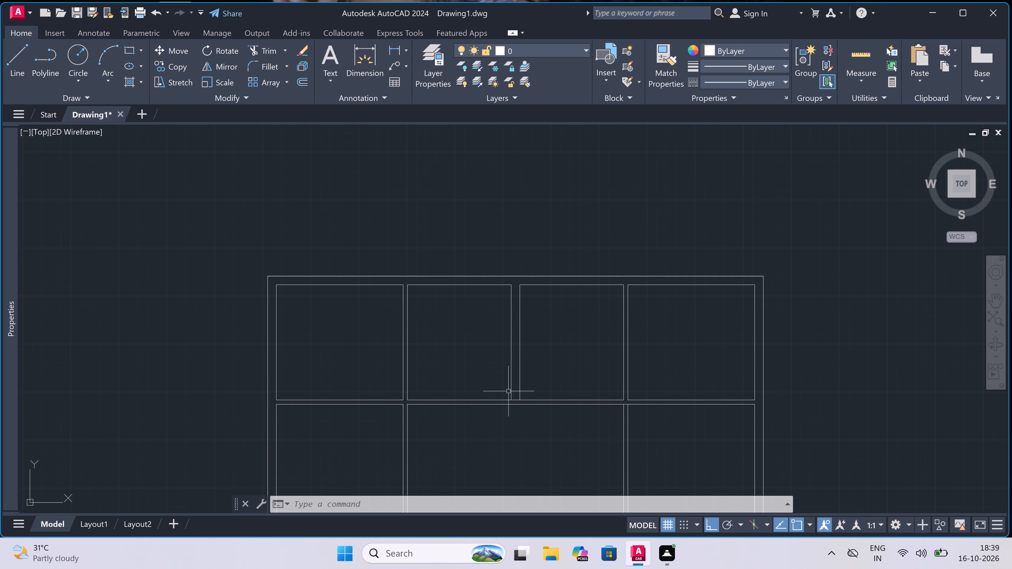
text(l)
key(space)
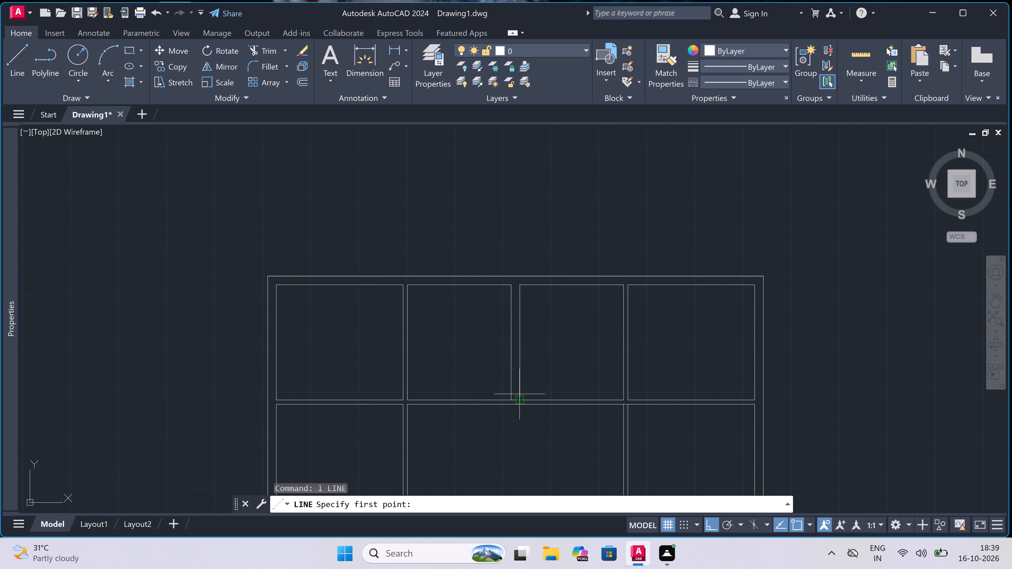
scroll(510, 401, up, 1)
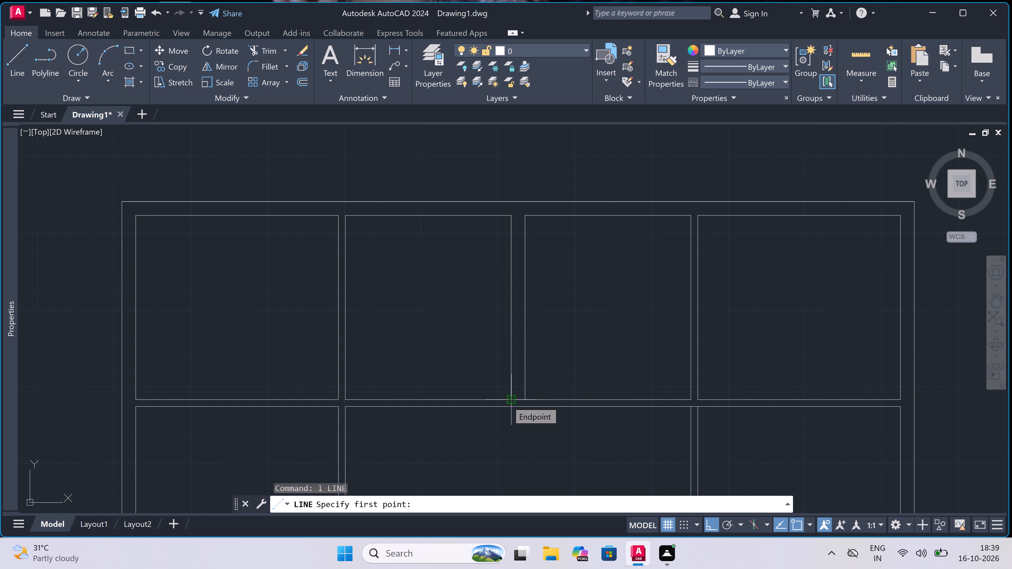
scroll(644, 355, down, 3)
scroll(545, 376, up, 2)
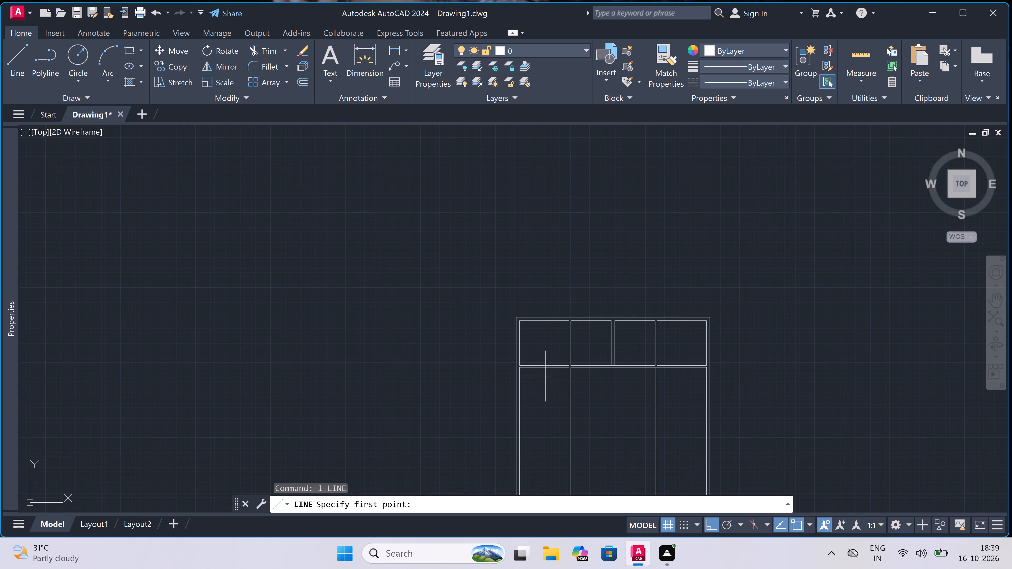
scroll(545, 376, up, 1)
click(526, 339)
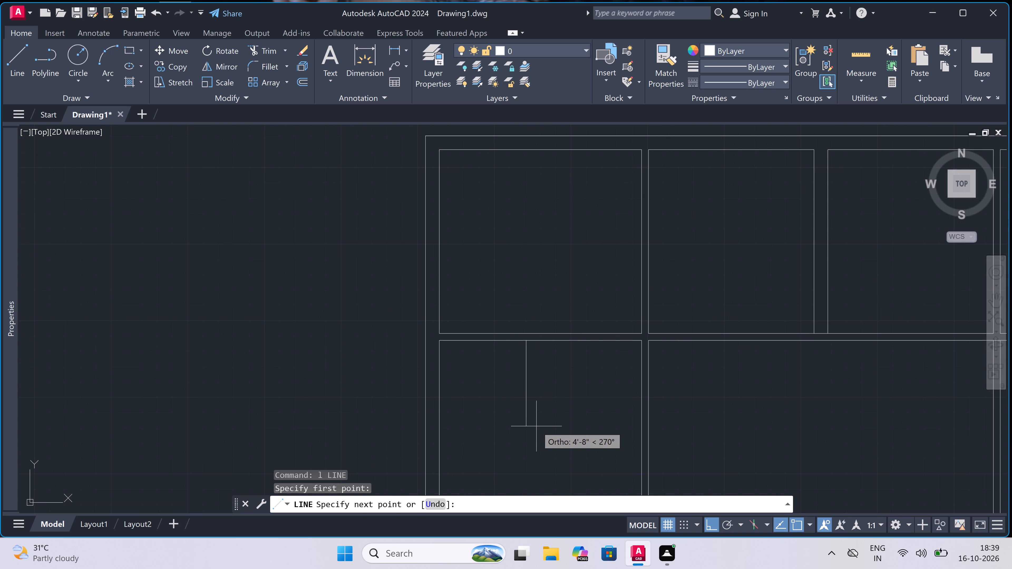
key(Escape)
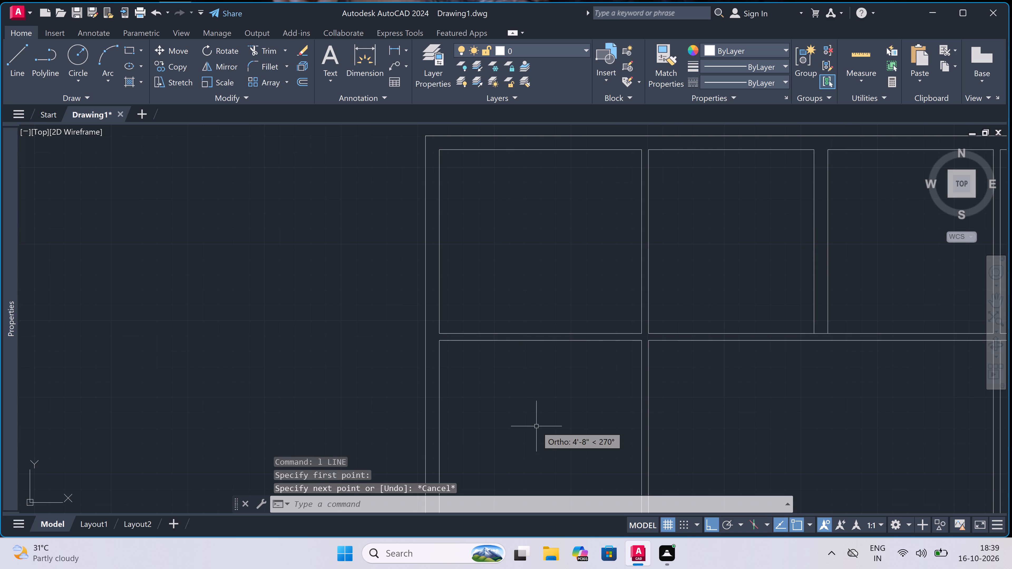
Offset the lower face of the horizontal interior wall 4'6" downward in the room along the left exterior wall.
key(o)
key(space)
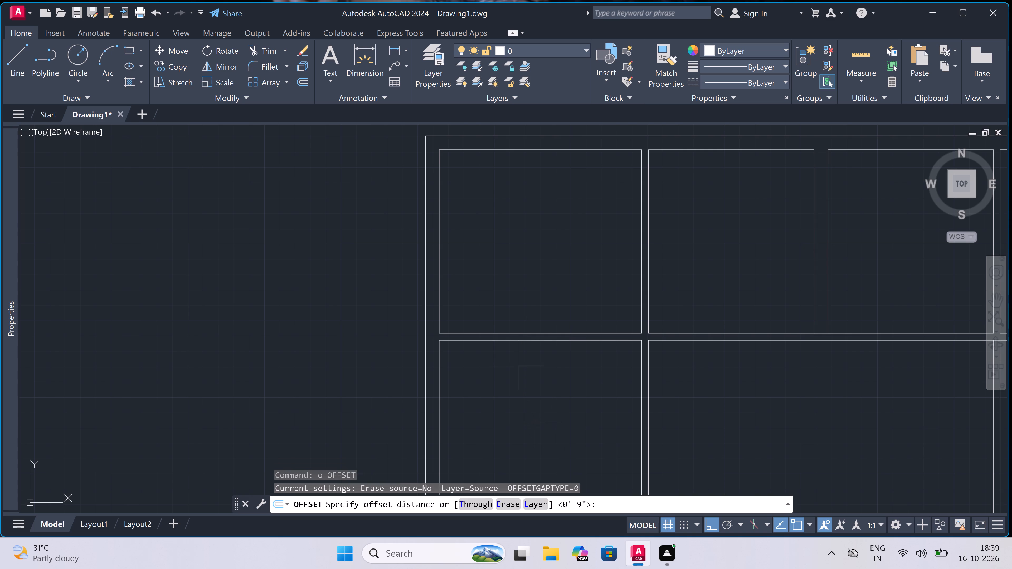
click(515, 341)
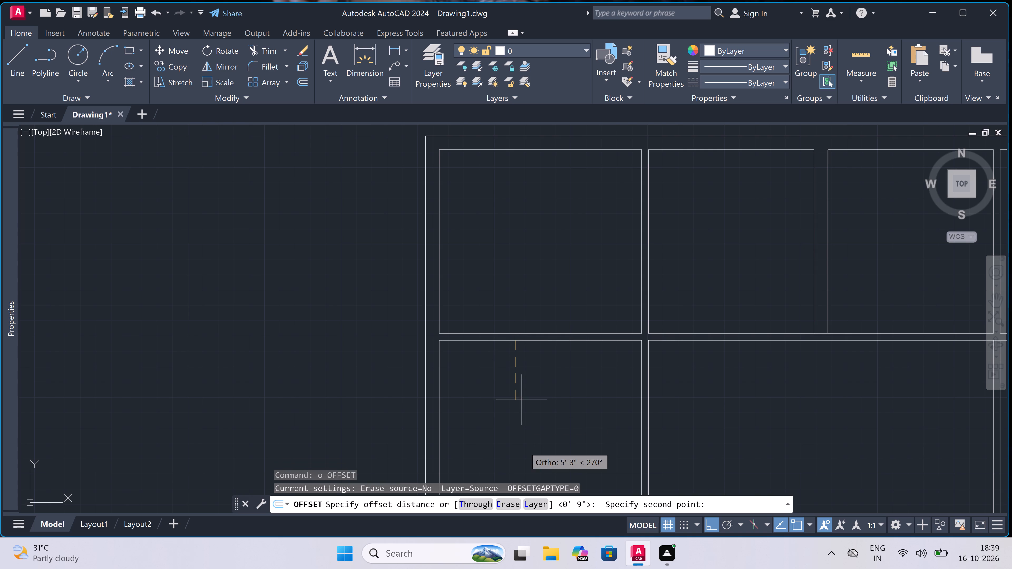
text(4'6")
key(space)
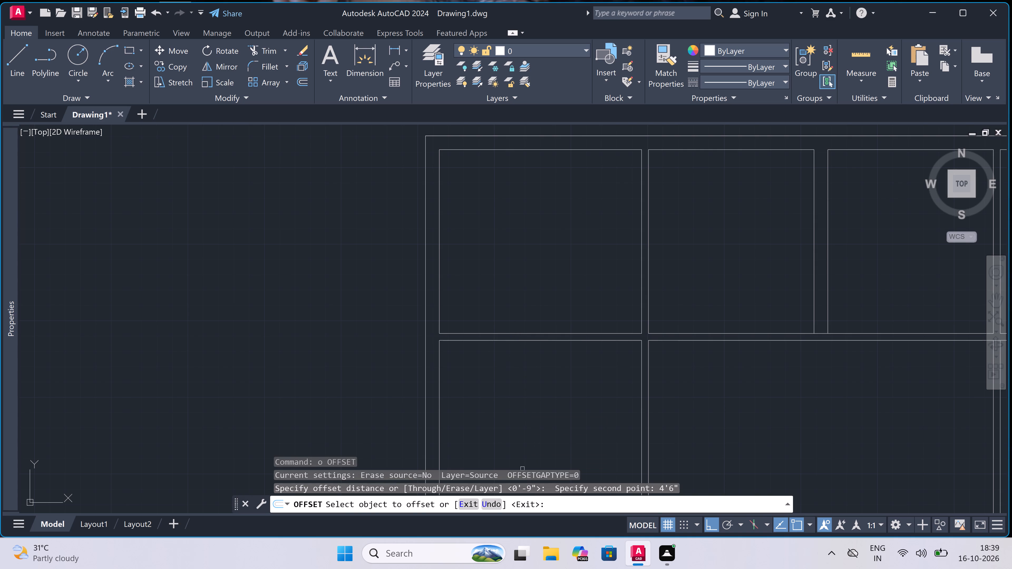
click(505, 341)
click(500, 371)
key(Escape)
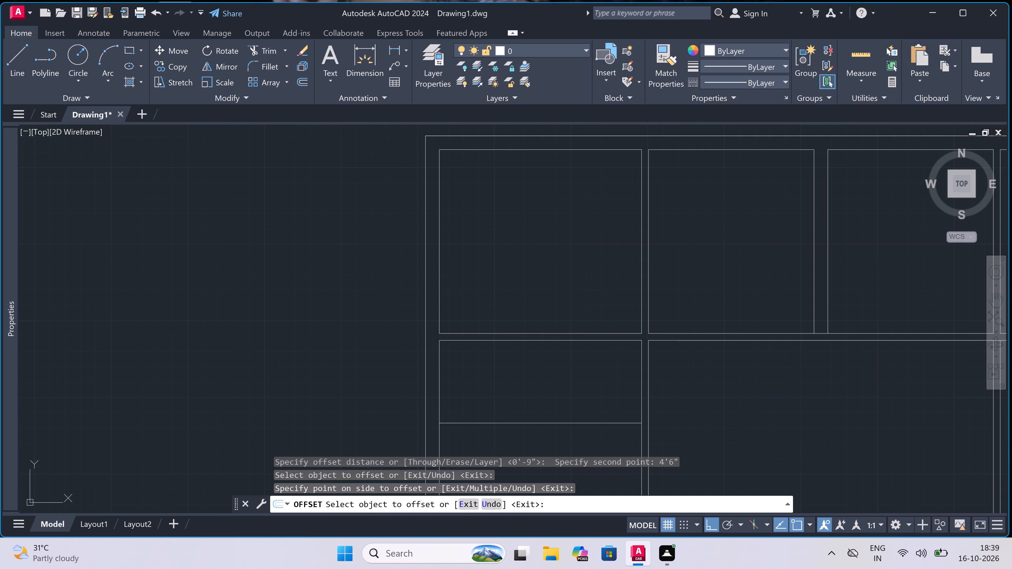
Offset the new horizontal line 4.5" downward to form a partition wall below the first room.
scroll(500, 371, down, 2)
key(space)
click(507, 396)
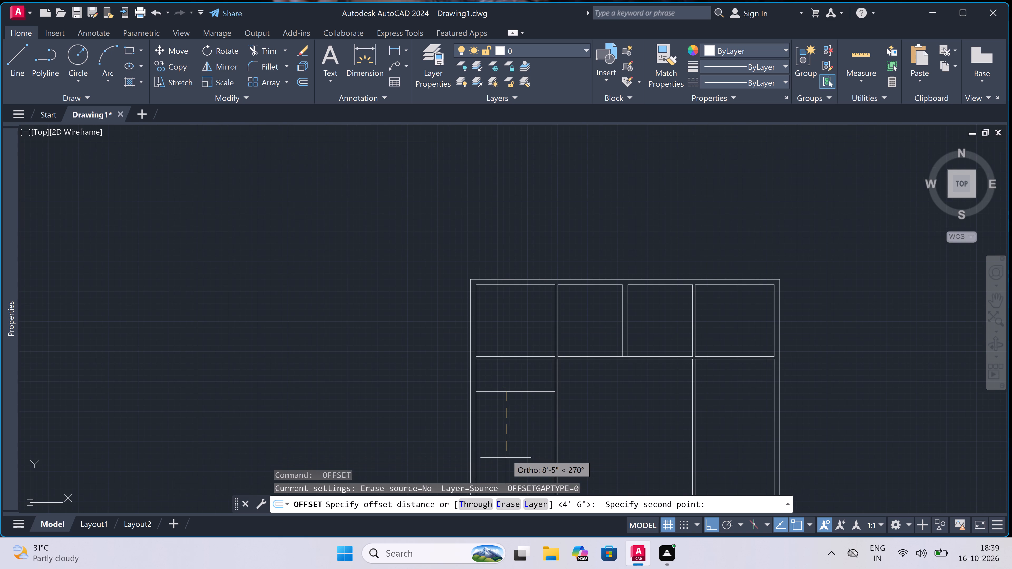
scroll(500, 418, up, 1)
text(4.5")
key(space)
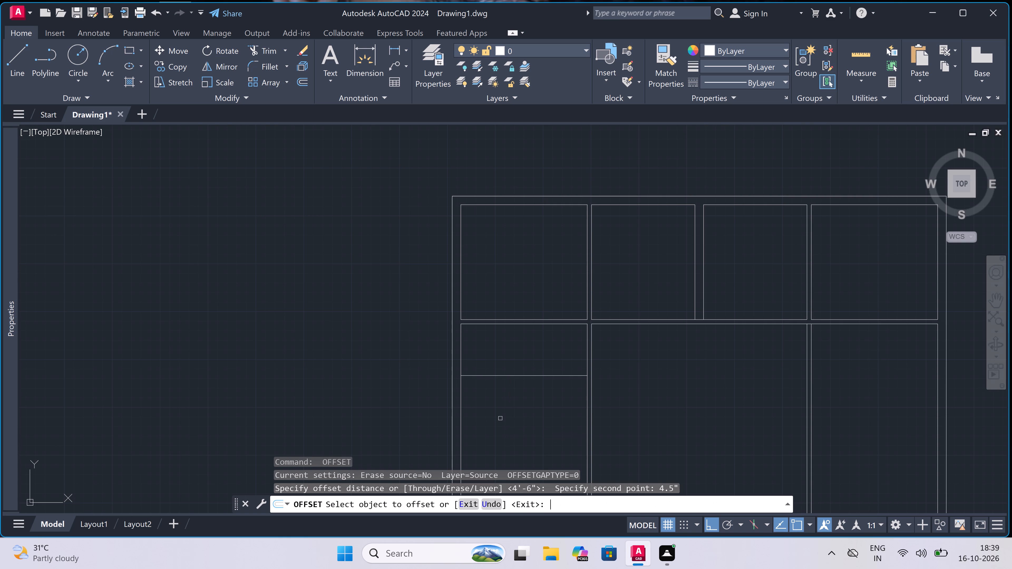
click(485, 375)
click(484, 416)
key(Escape)
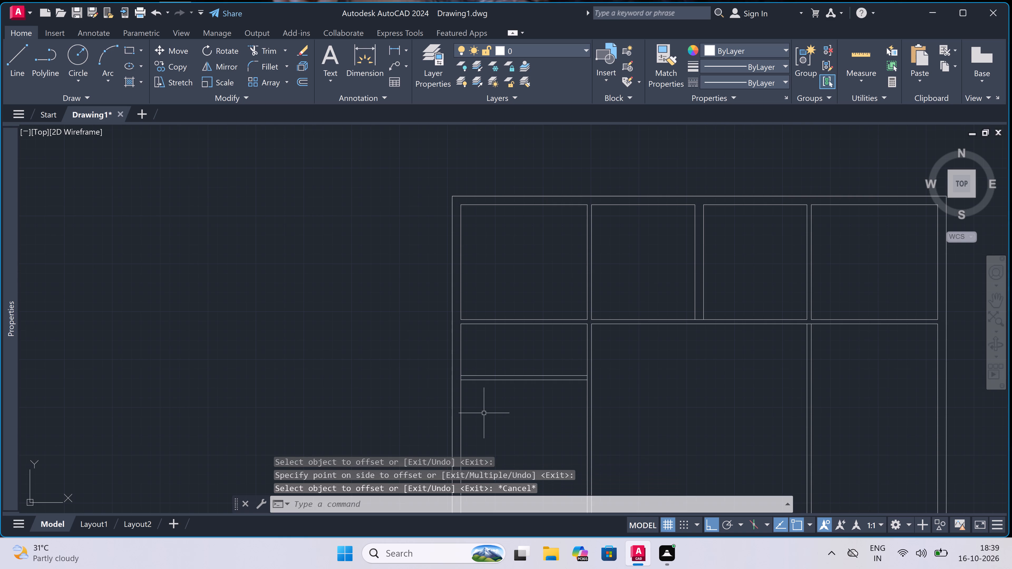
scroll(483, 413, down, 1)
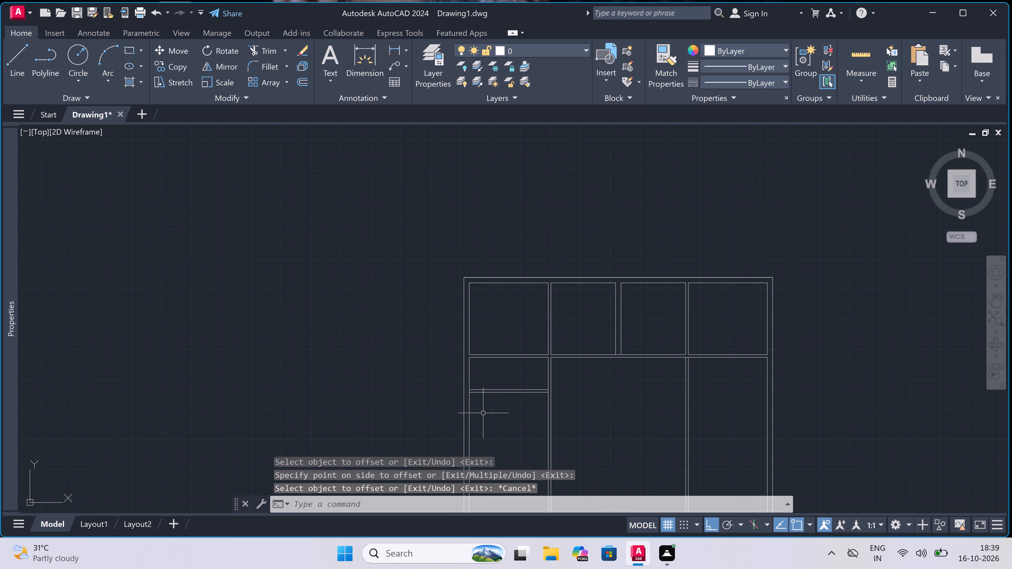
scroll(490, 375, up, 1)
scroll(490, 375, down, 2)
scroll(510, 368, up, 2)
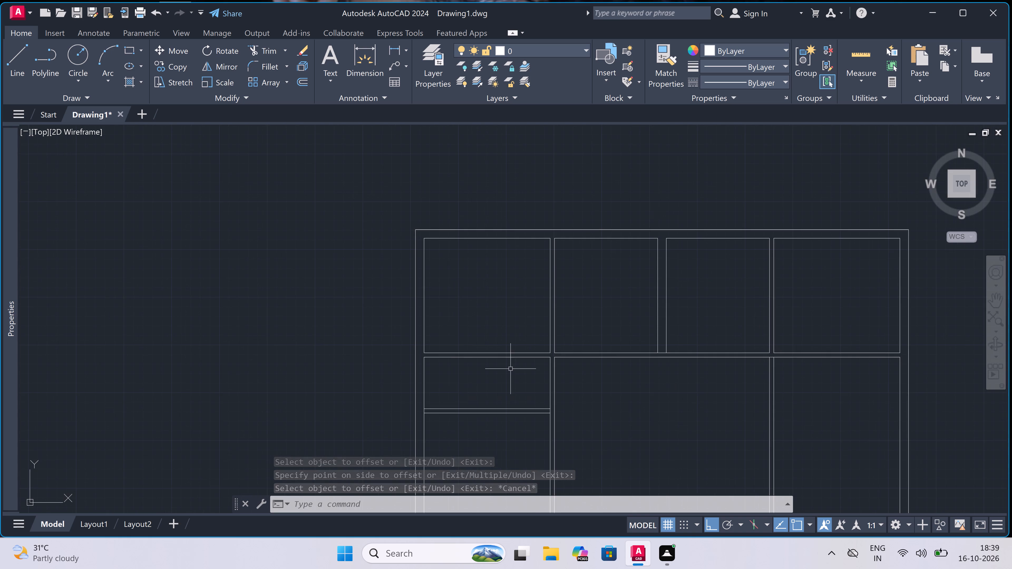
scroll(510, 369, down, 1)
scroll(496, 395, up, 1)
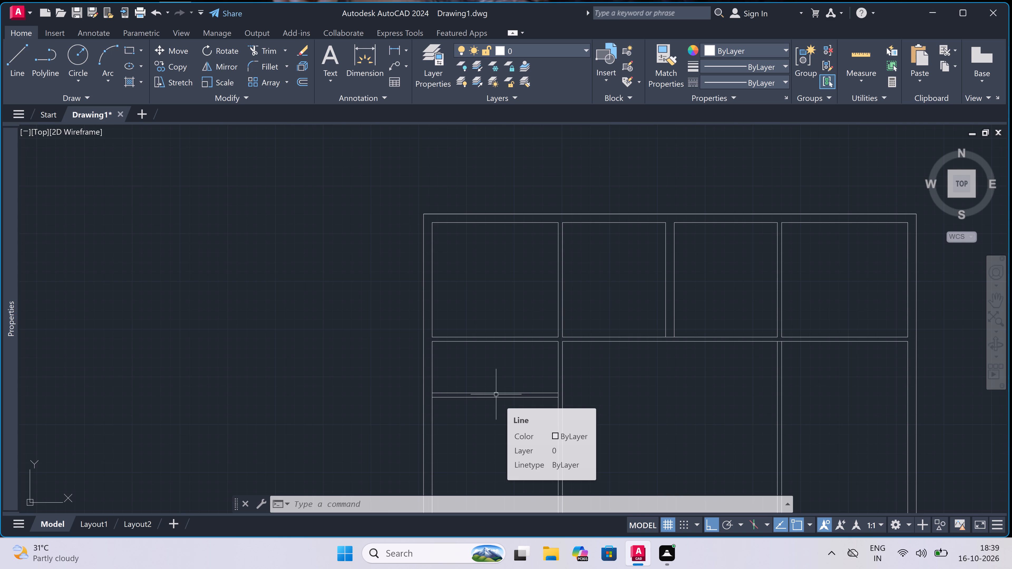
Draw a 2' long, 4.5" thick projection outward from the left exterior wall, in line with the horizontal interior wall.
scroll(496, 394, up, 1)
text(l)
key(space)
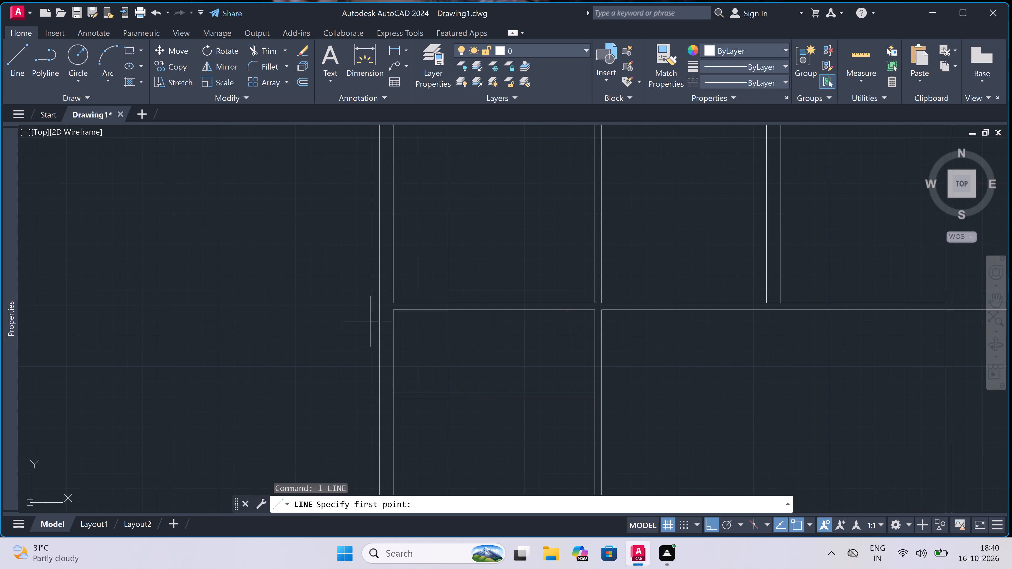
click(391, 301)
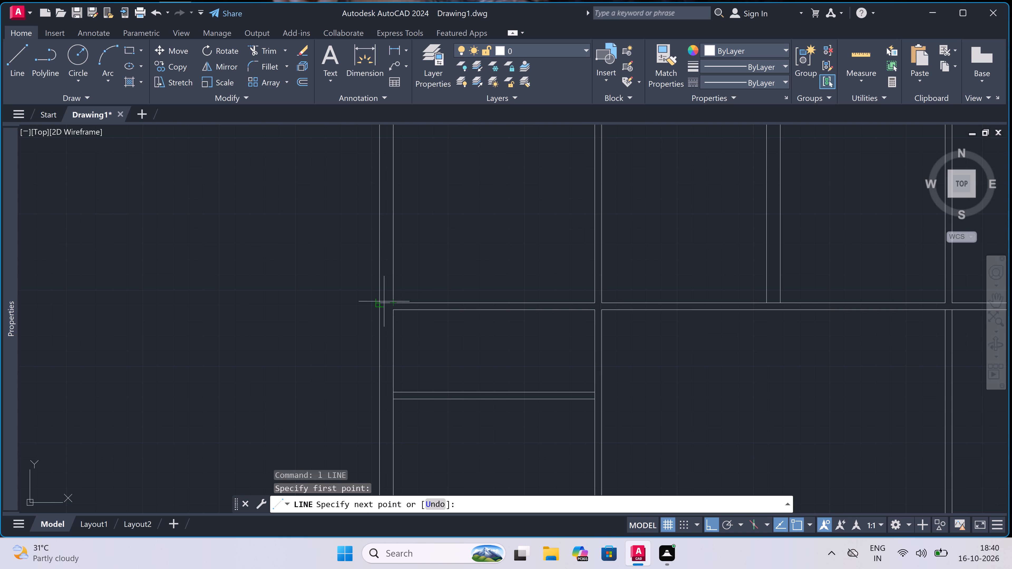
double_click(378, 300)
text(2')
key(space)
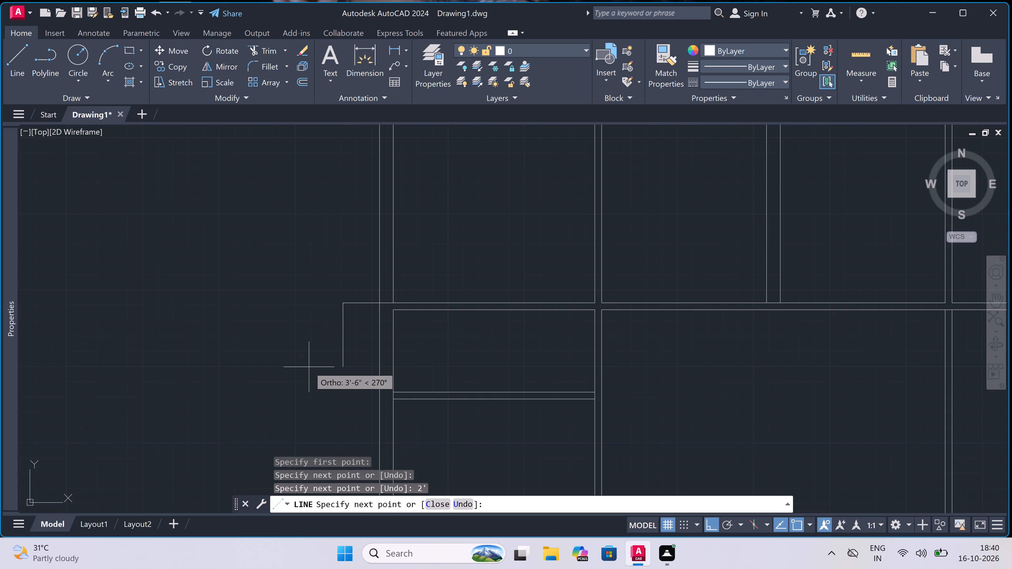
text(4.5")
key(space)
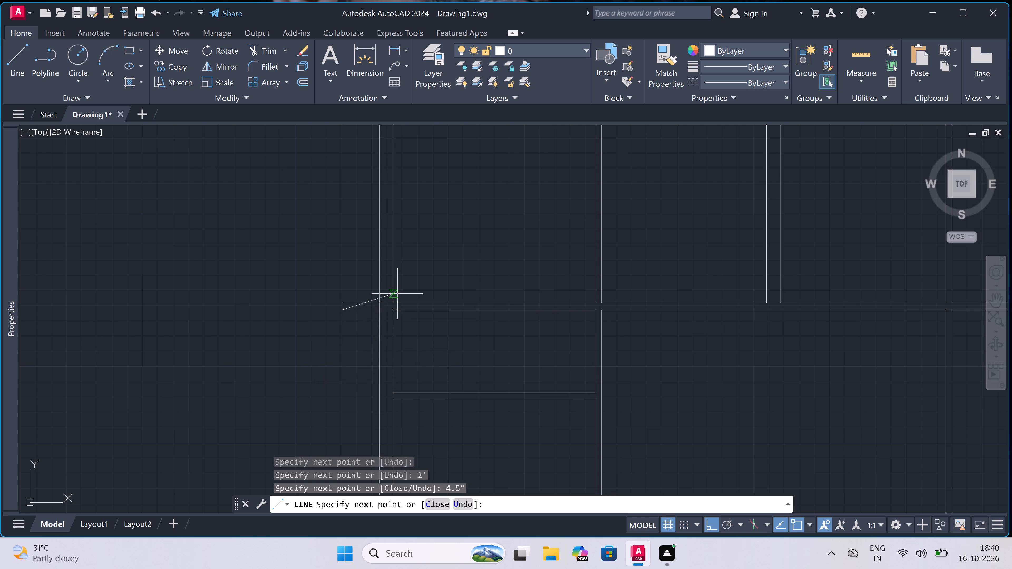
click(379, 313)
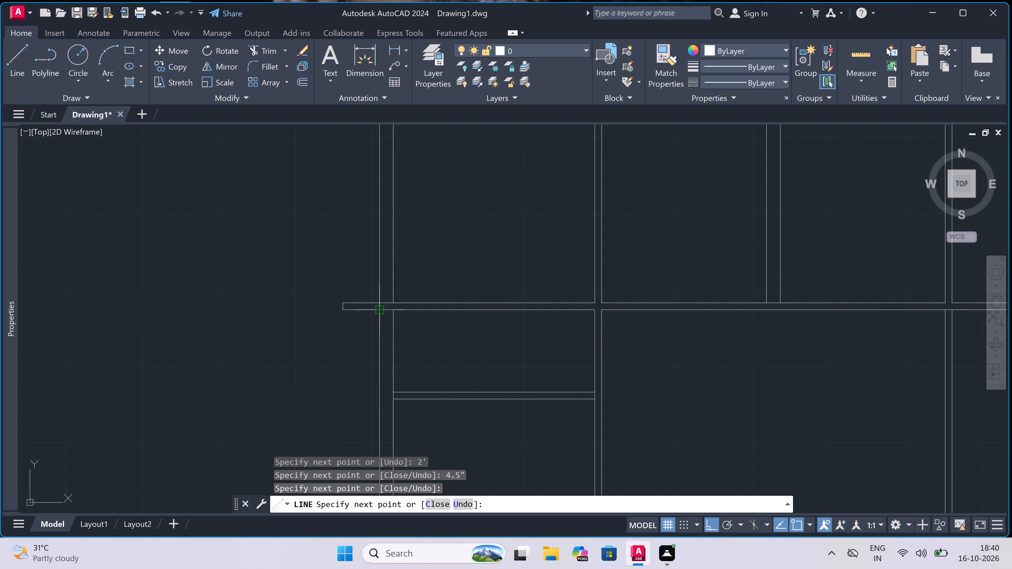
key(Escape)
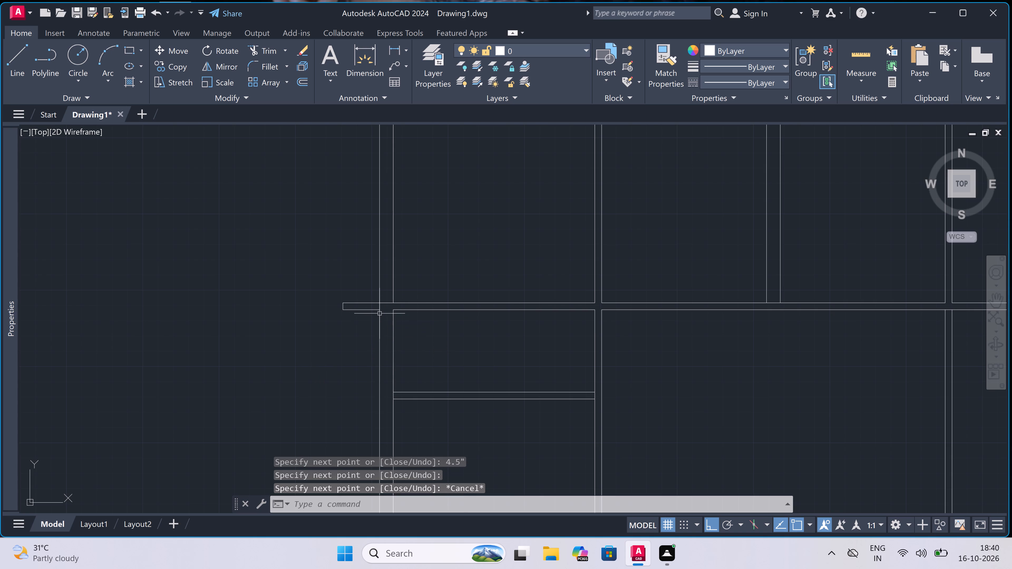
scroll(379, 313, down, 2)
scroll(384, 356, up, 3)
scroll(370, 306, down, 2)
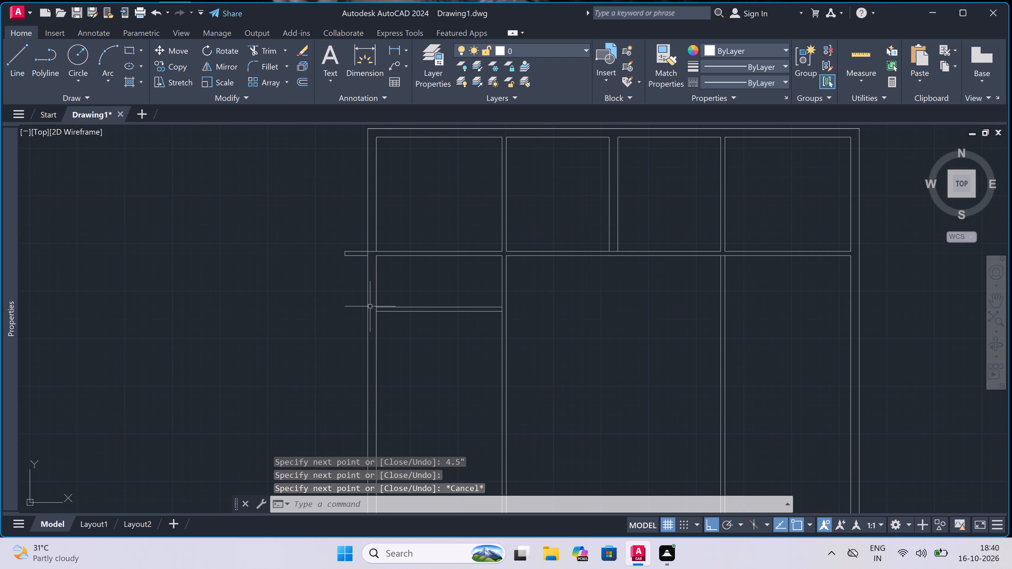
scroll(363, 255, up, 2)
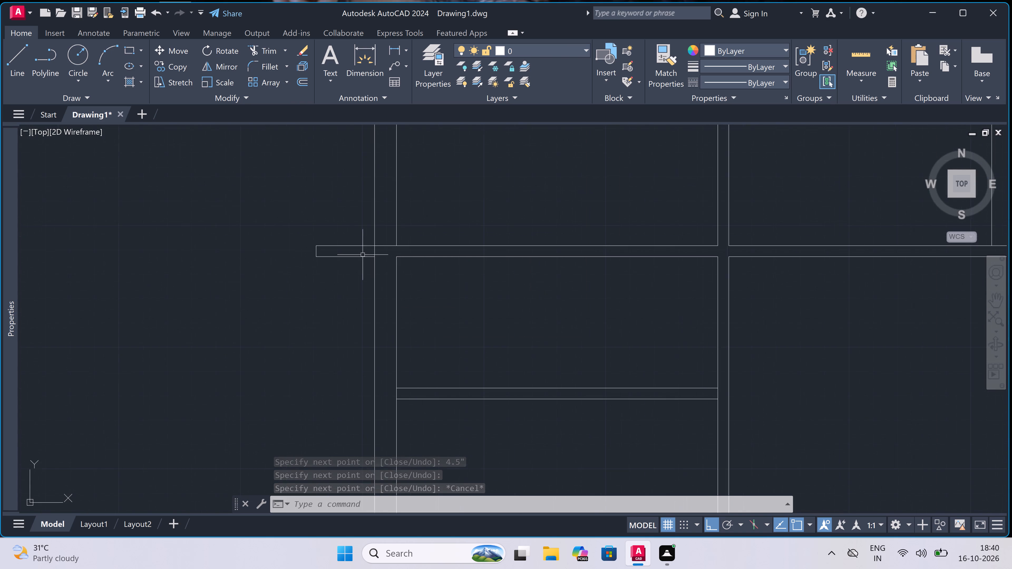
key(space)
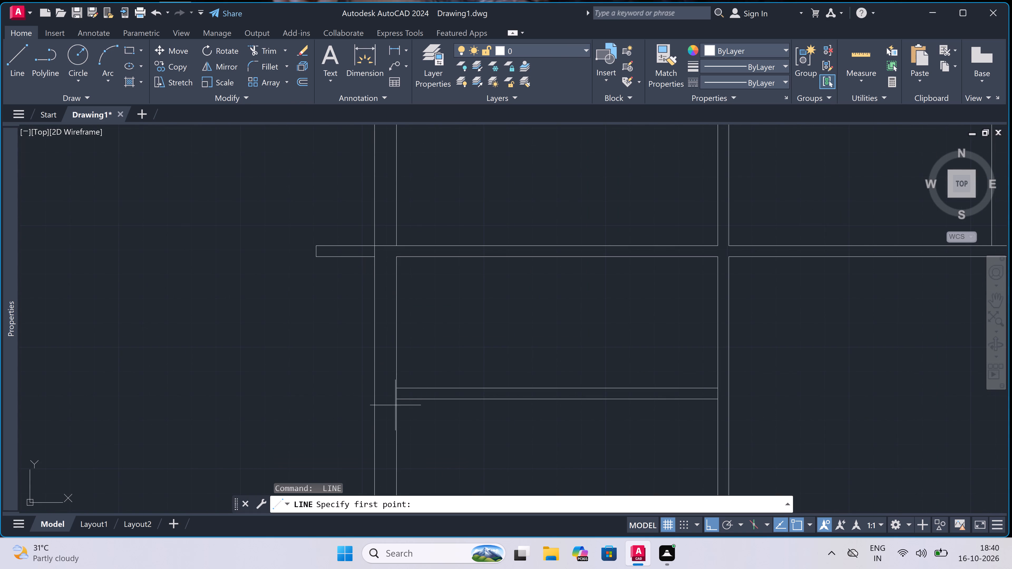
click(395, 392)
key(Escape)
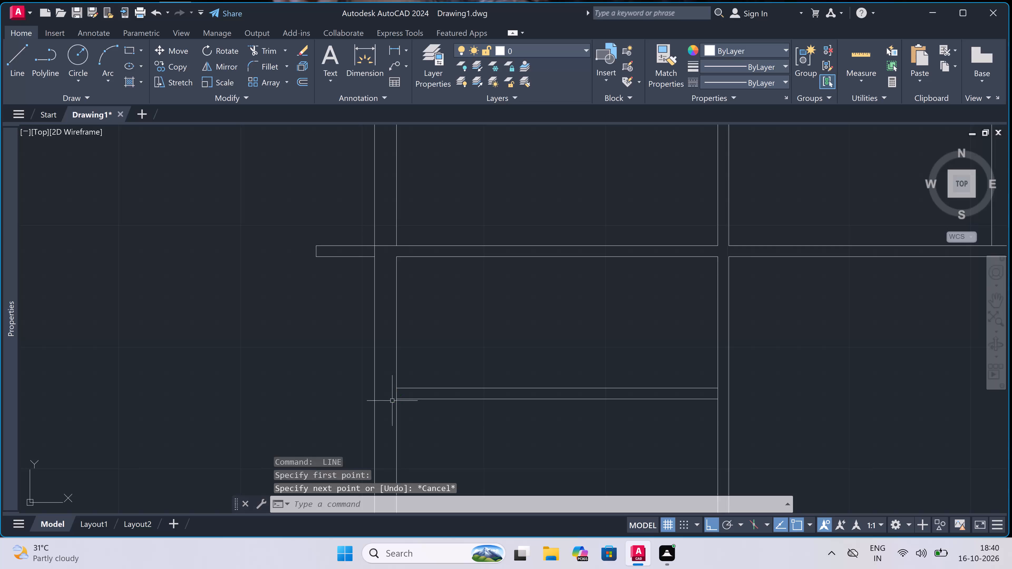
Draw a second 2' long, 4.5" thick projection outward from the left exterior wall, in line with the new lower partition.
key(space)
triple_click(395, 400)
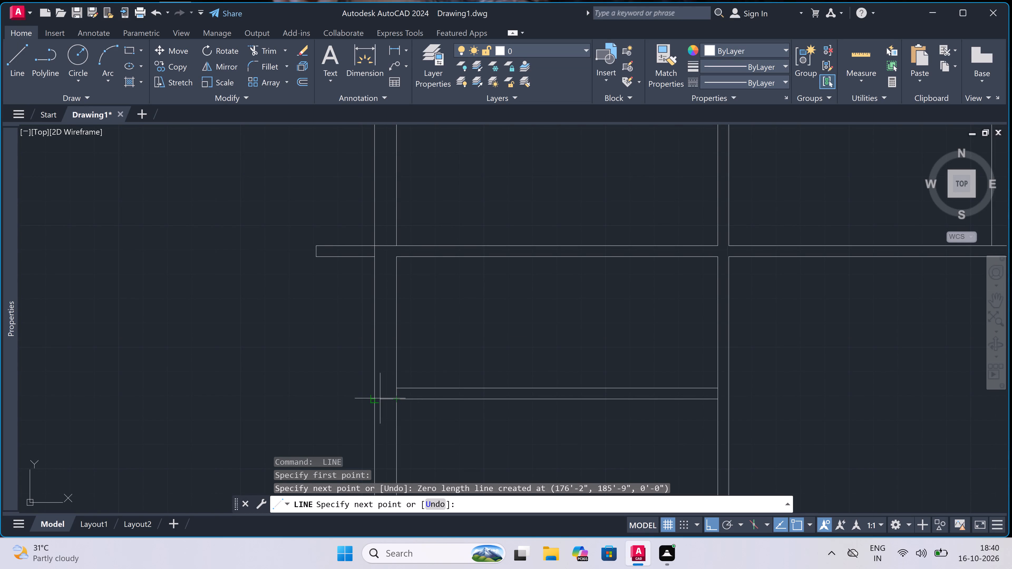
triple_click(374, 397)
text(2')
key(space)
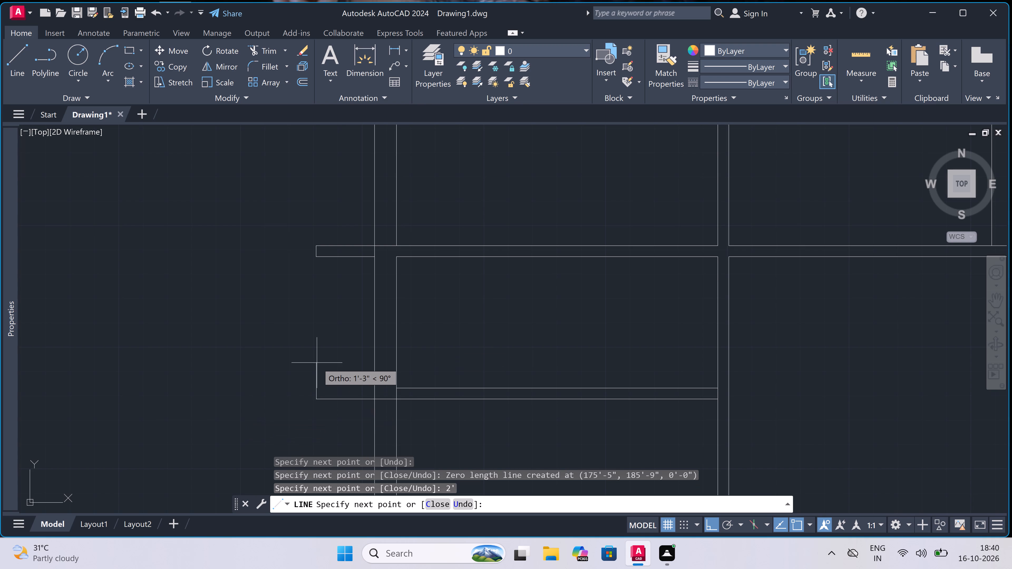
key(4)
text(.5")
key(space)
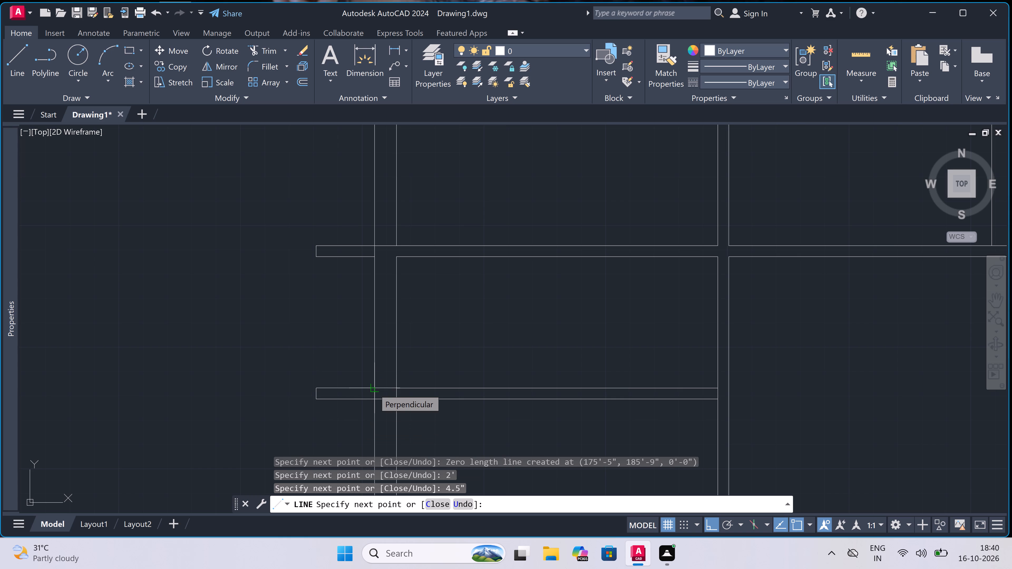
click(374, 389)
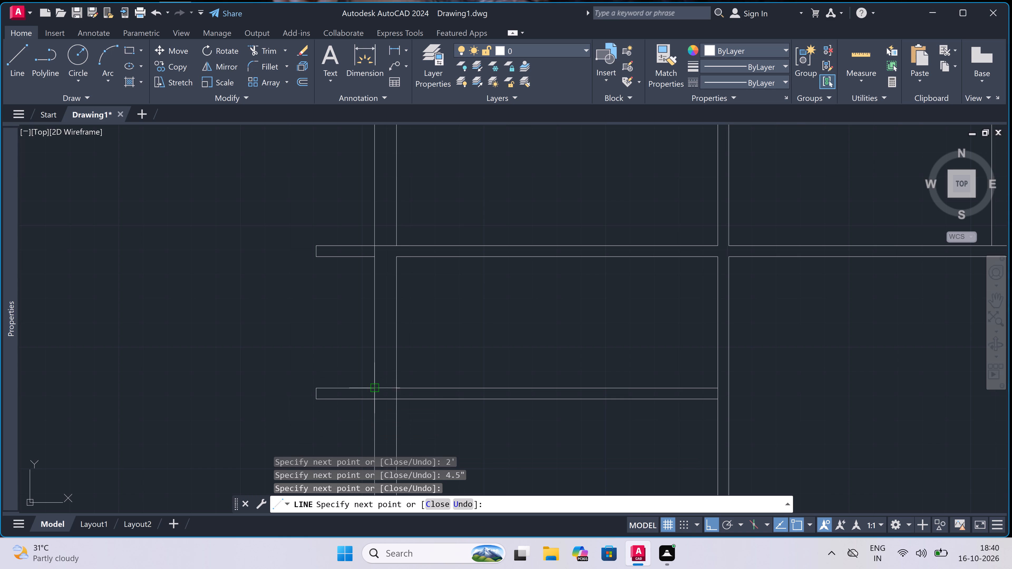
key(Escape)
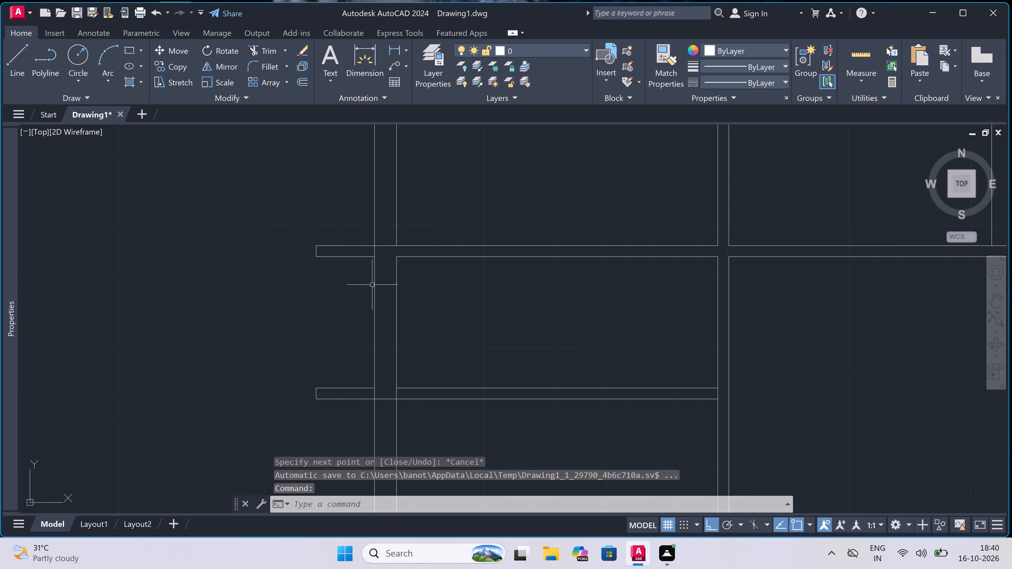
Extend the upper projection's bottom line and the lower projection's top line through to the left exterior wall's inner face.
key(e)
key(x)
key(space)
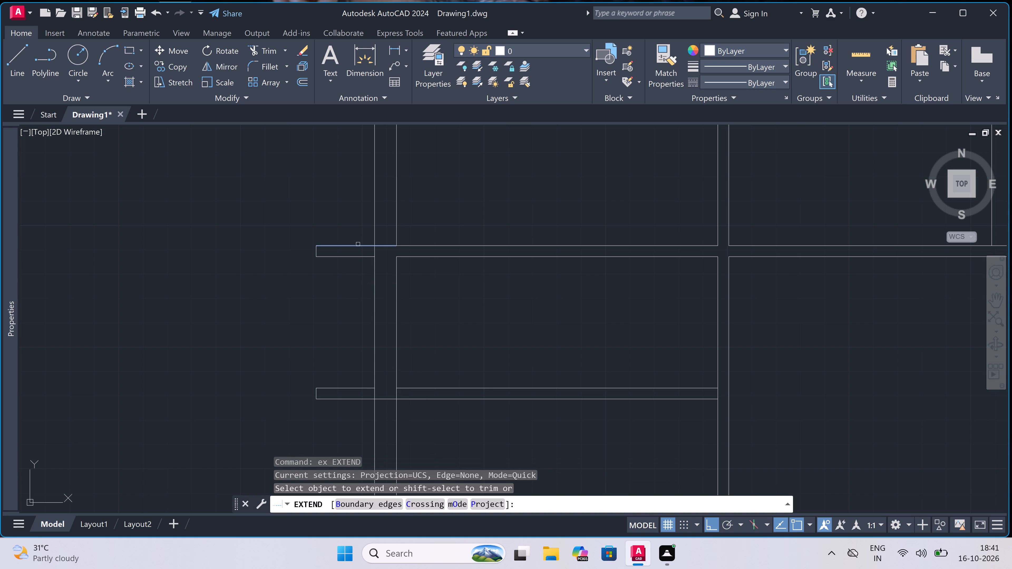
click(359, 254)
click(358, 284)
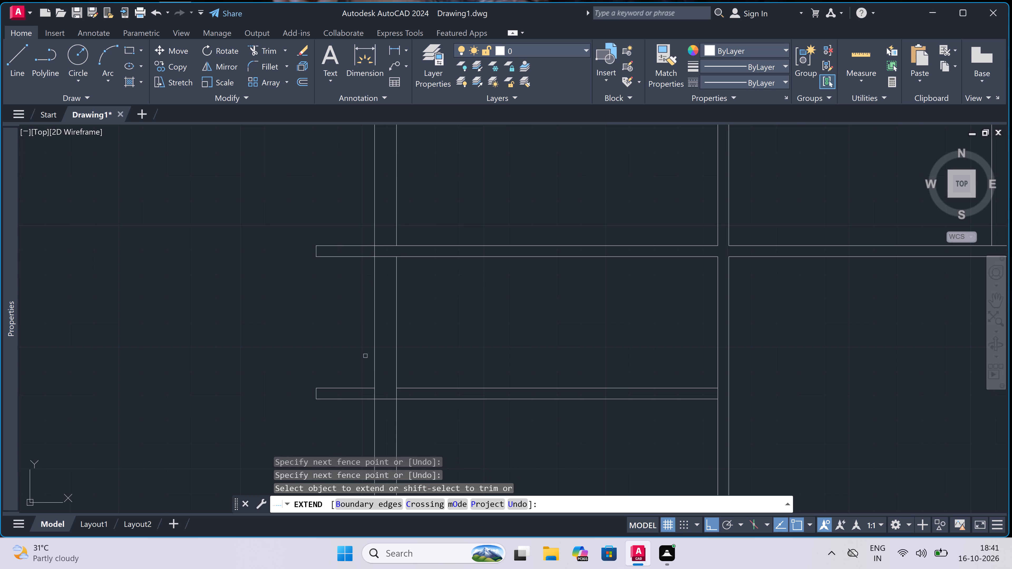
click(367, 388)
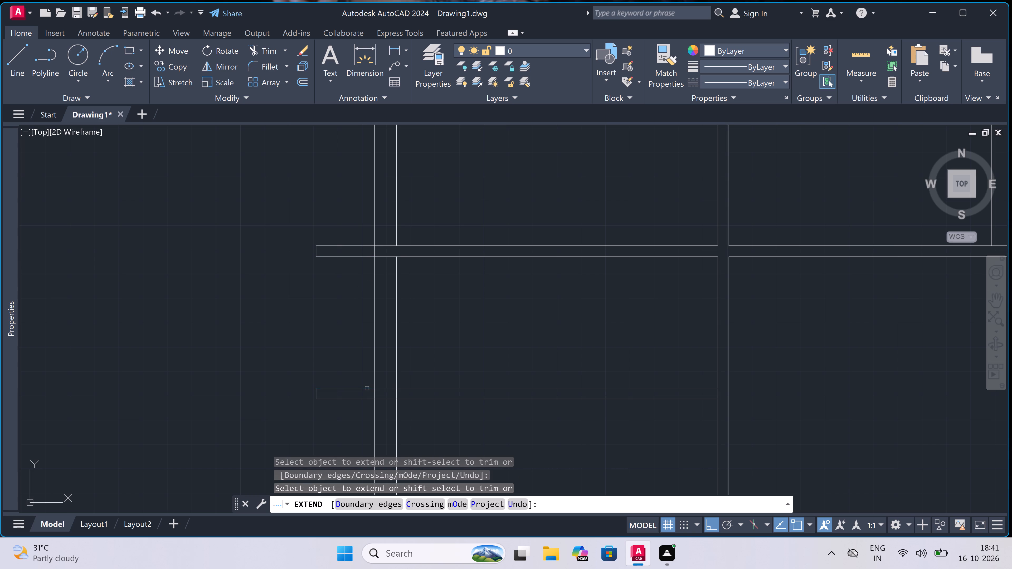
key(Escape)
Trim the left exterior wall lines where they cross the lower 4.5" partition and its projection.
text(tr)
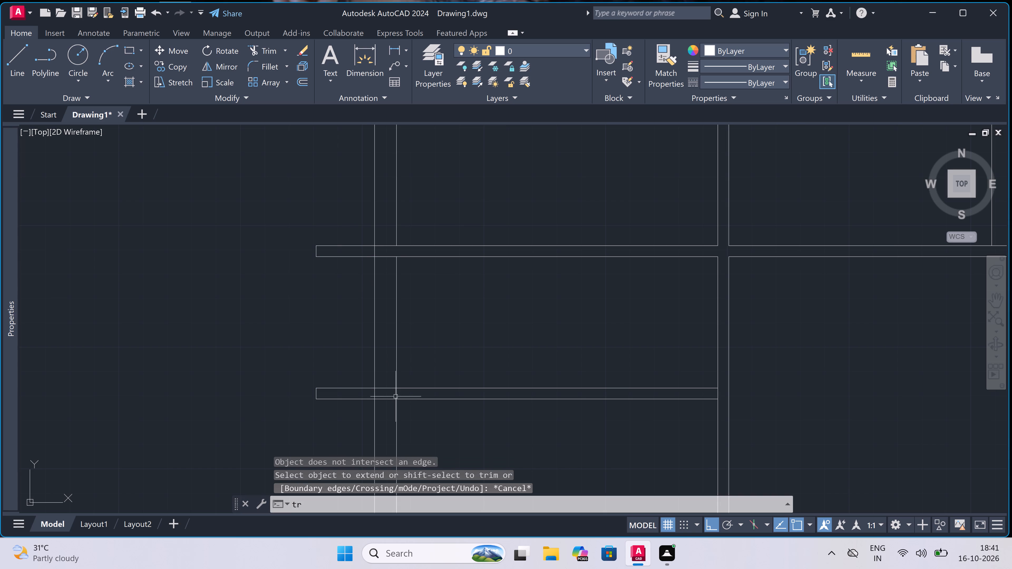
key(space)
scroll(375, 385, up, 2)
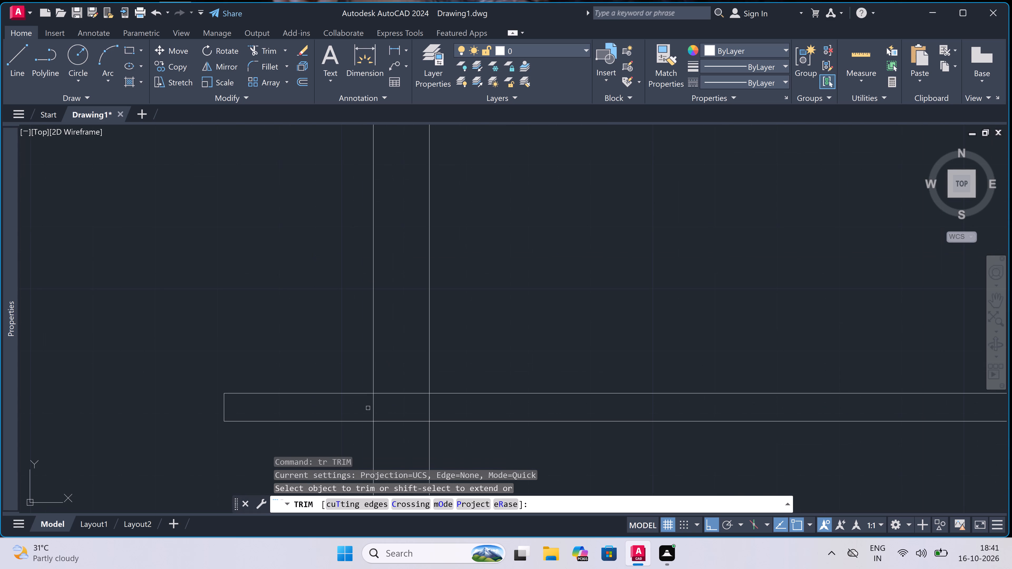
click(365, 405)
click(452, 407)
scroll(434, 406, down, 3)
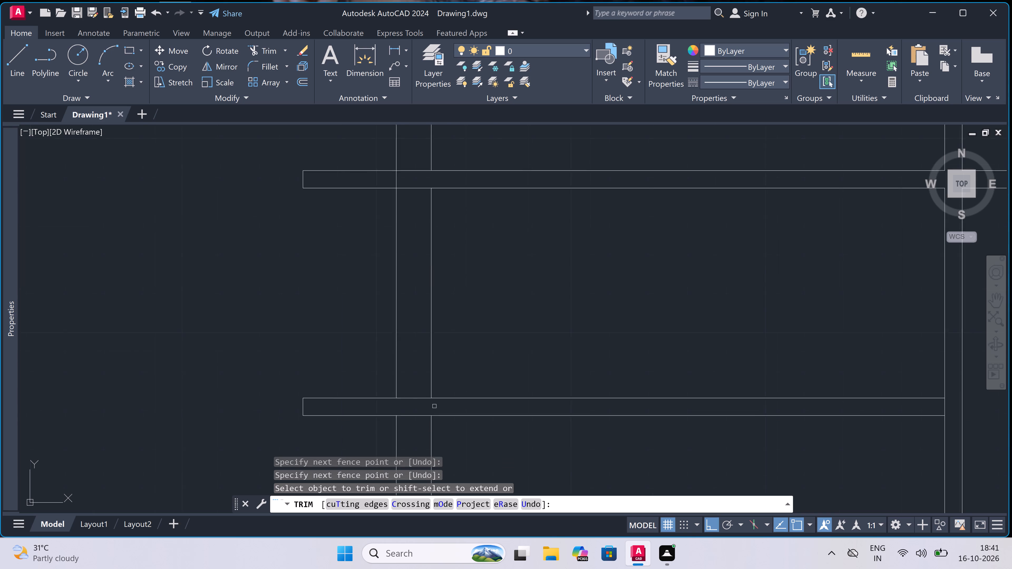
Trim the left exterior wall's outer line where it crosses the upper projection at the horizontal interior wall.
scroll(401, 284, up, 1)
scroll(415, 330, up, 1)
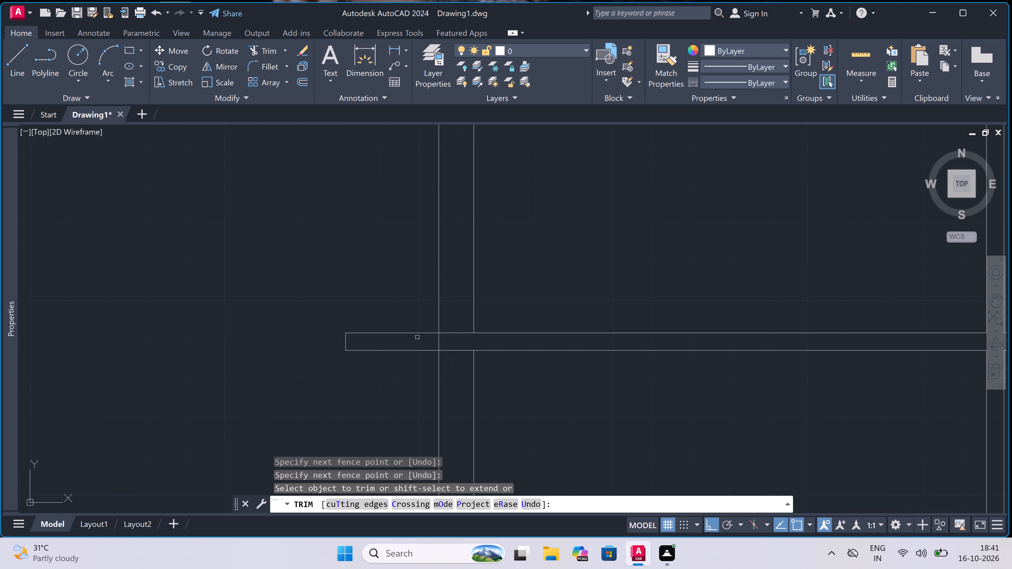
click(417, 344)
click(460, 346)
scroll(411, 293, down, 3)
key(Escape)
scroll(420, 314, down, 1)
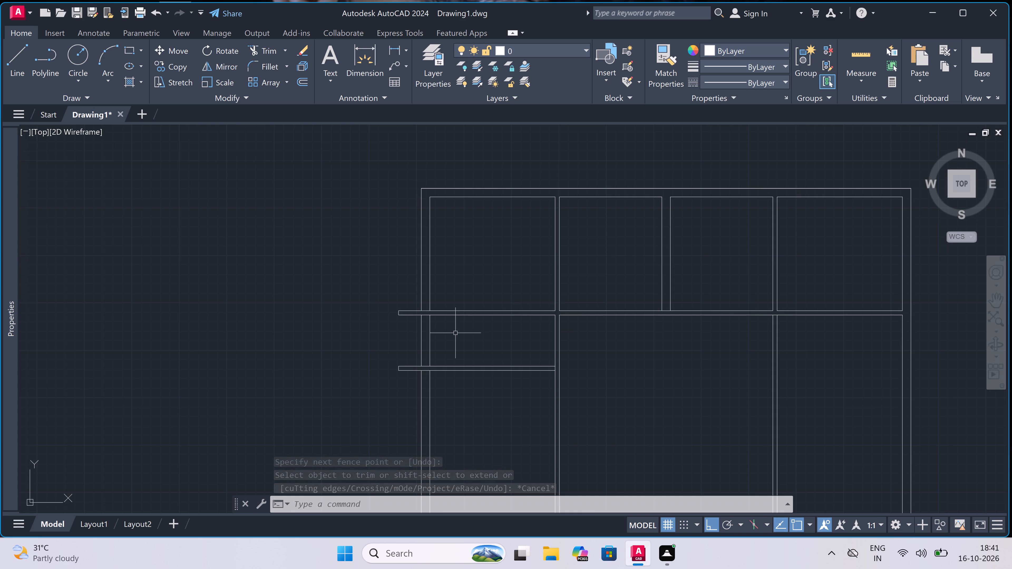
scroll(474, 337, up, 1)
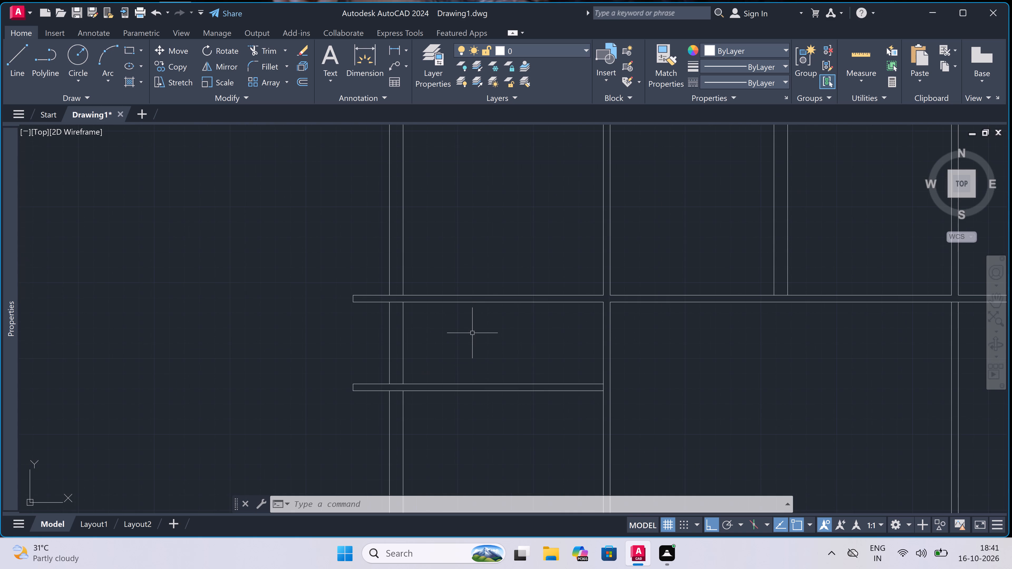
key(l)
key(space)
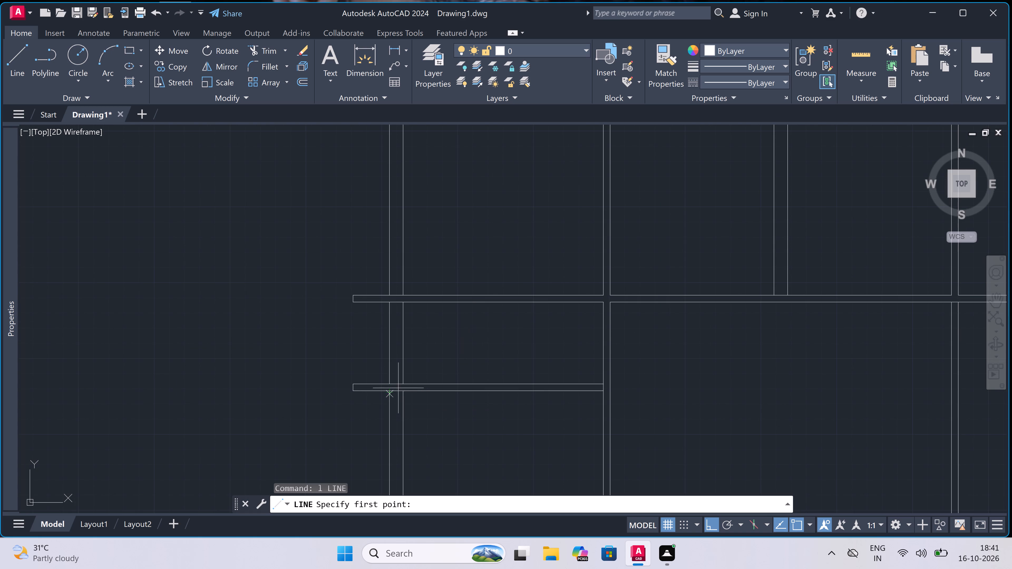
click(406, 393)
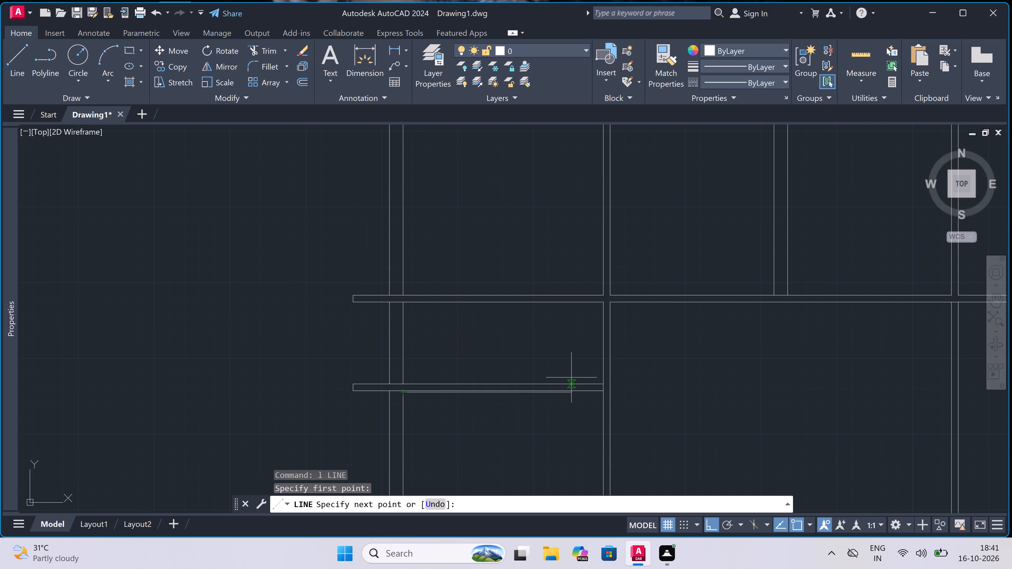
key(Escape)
Draw a 4.5" thick vertical partition between the two left-side horizontal walls, offset 6'9" from the left exterior wall's inner face.
scroll(403, 394, up, 3)
key(space)
double_click(399, 384)
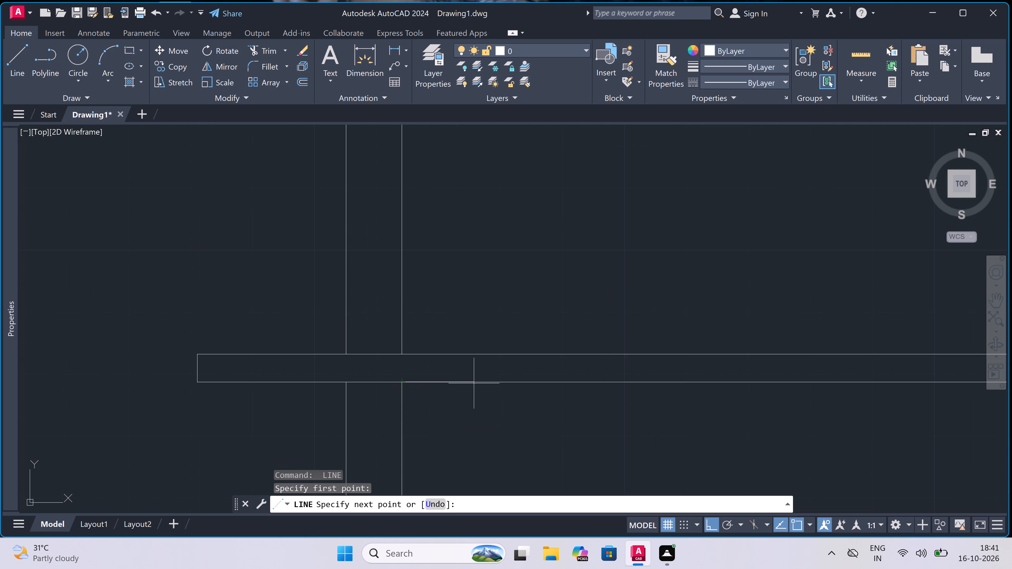
scroll(458, 386, down, 2)
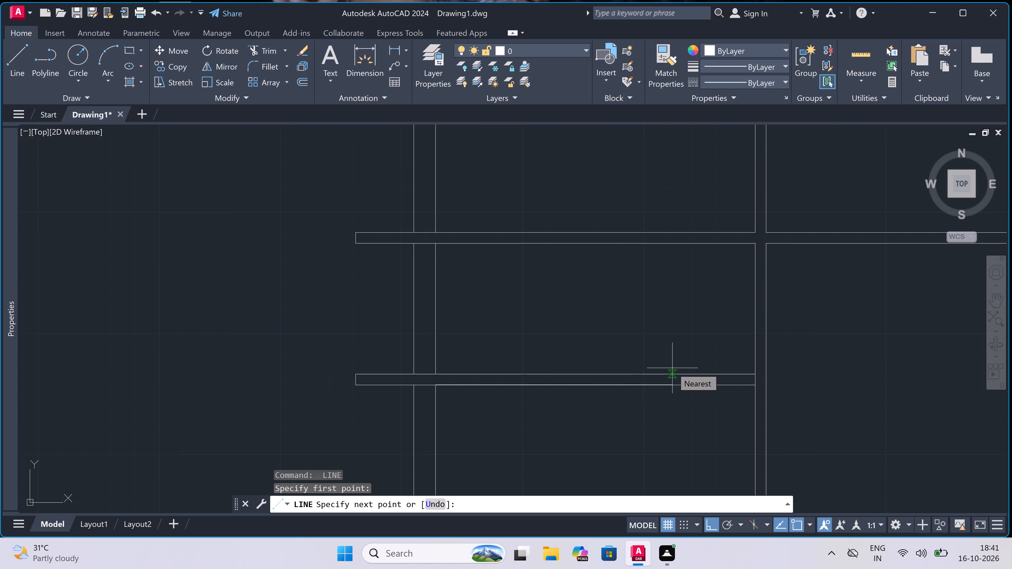
text(6'9")
key(space)
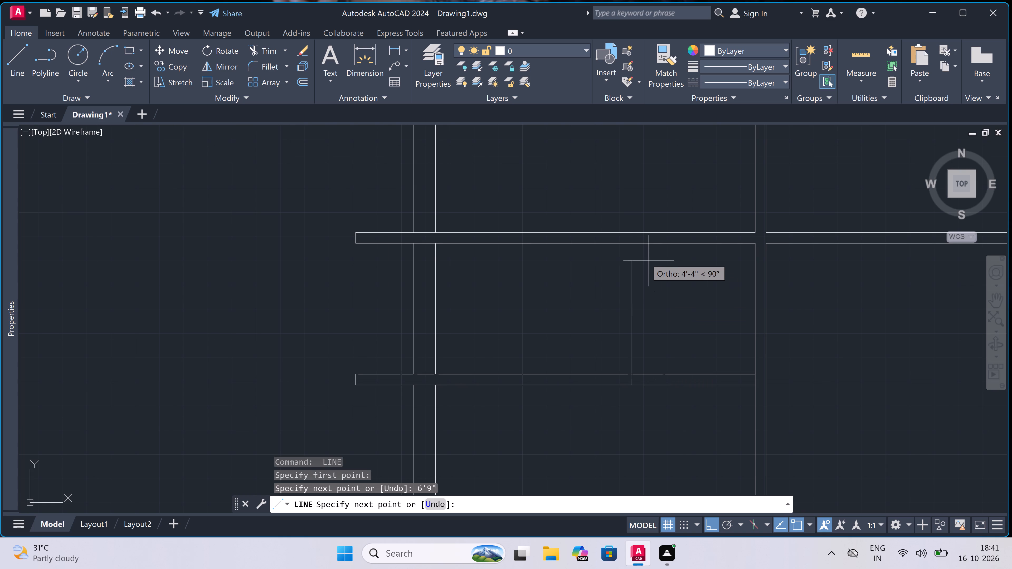
click(629, 232)
text(4.5")
key(space)
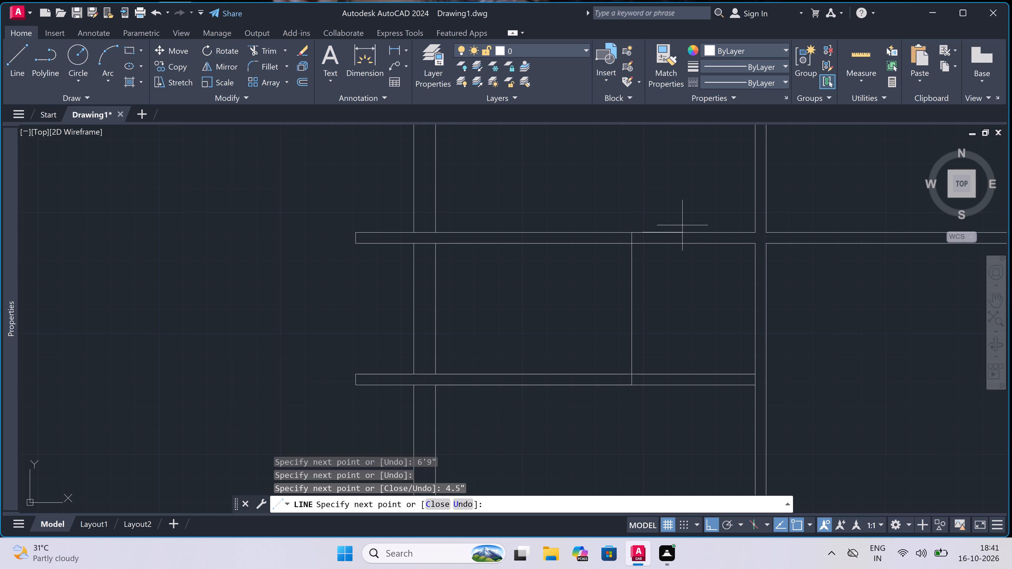
click(643, 385)
key(Escape)
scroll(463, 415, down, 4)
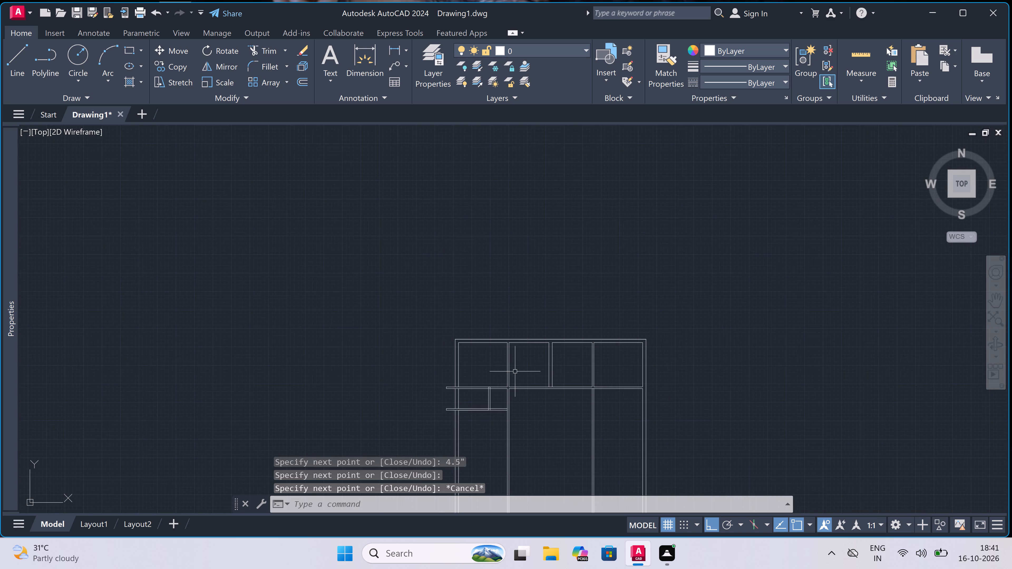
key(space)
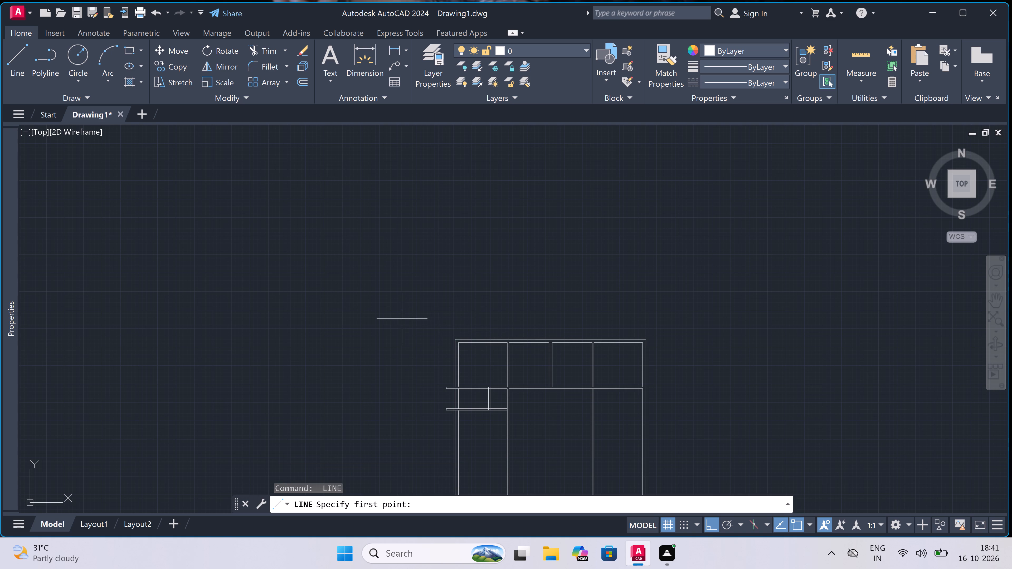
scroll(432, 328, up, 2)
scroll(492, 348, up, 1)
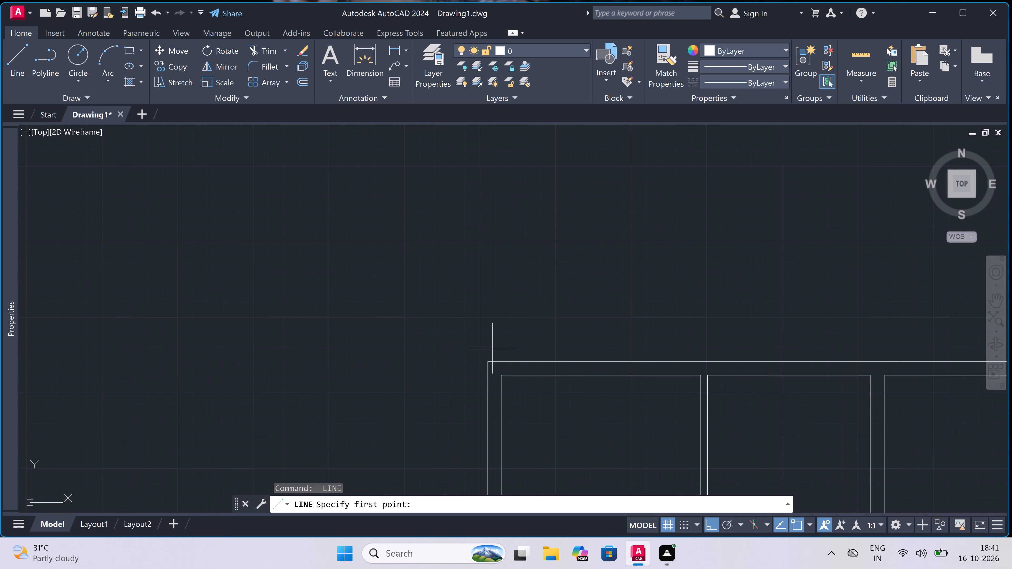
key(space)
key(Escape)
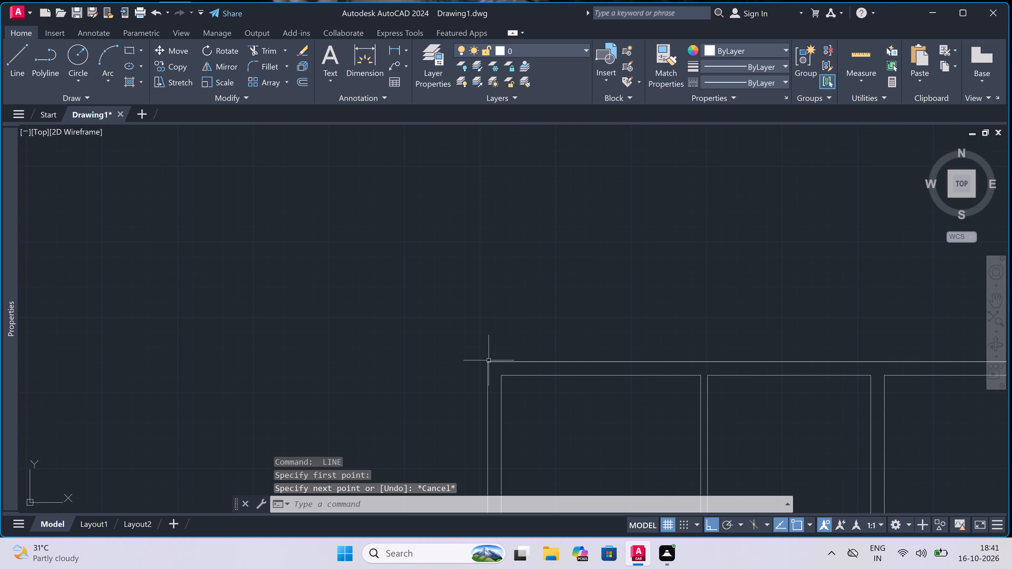
Draw a 3'6" deep outline above the top-left room, from the outer corner to the first interior wall's left face and back down.
key(space)
click(489, 360)
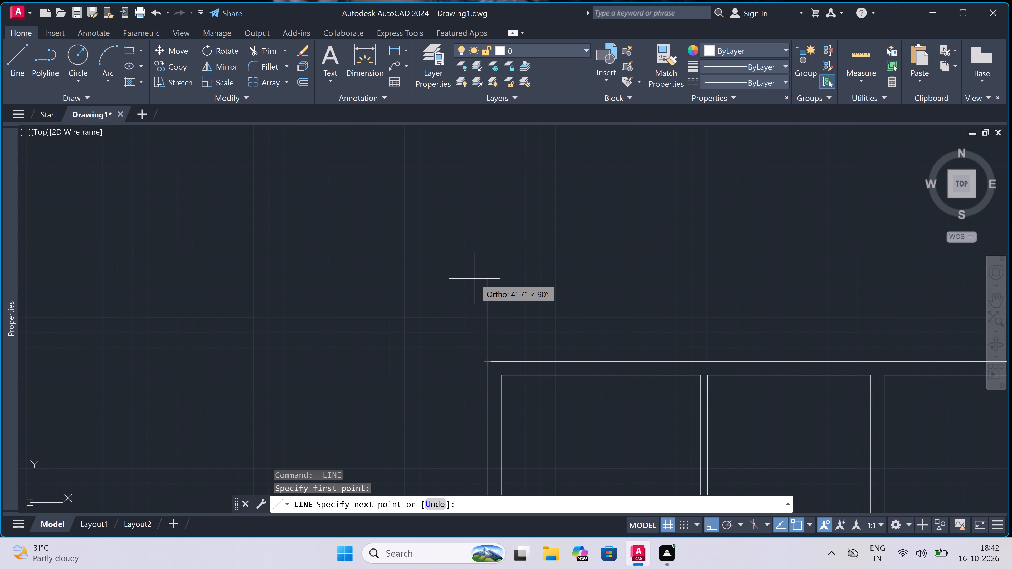
text(3'6")
key(space)
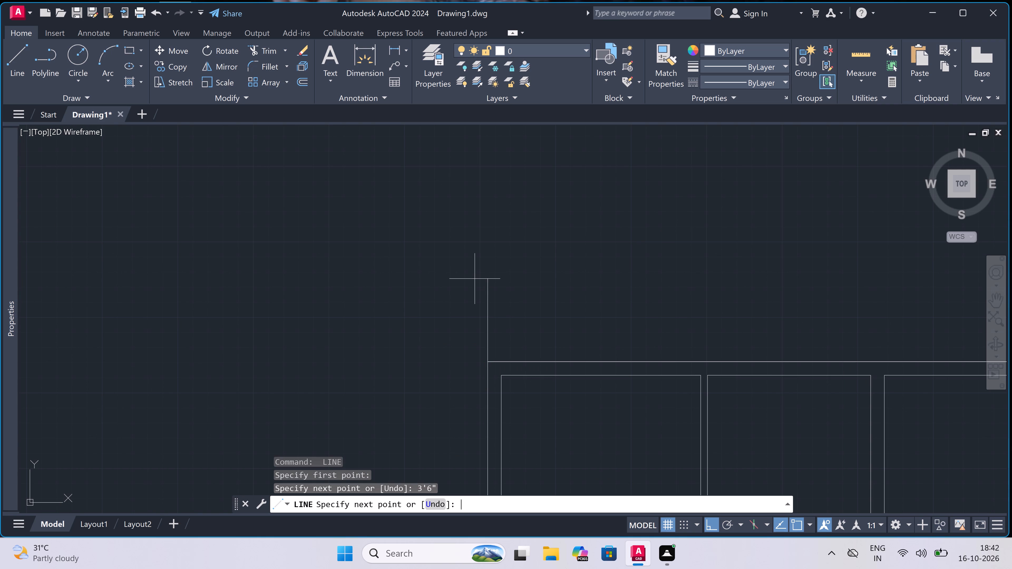
scroll(475, 279, down, 1)
scroll(606, 263, up, 1)
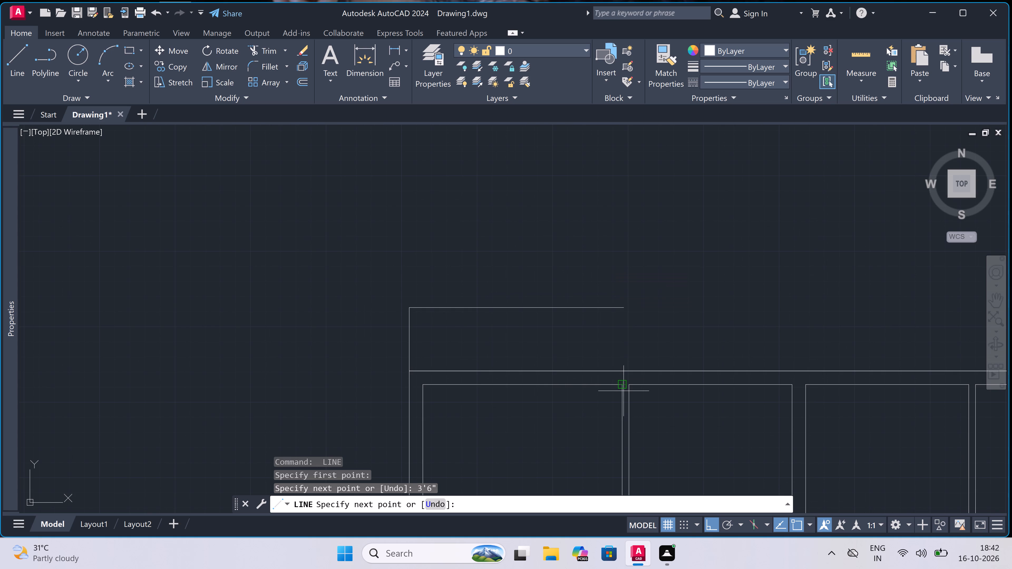
scroll(624, 391, up, 2)
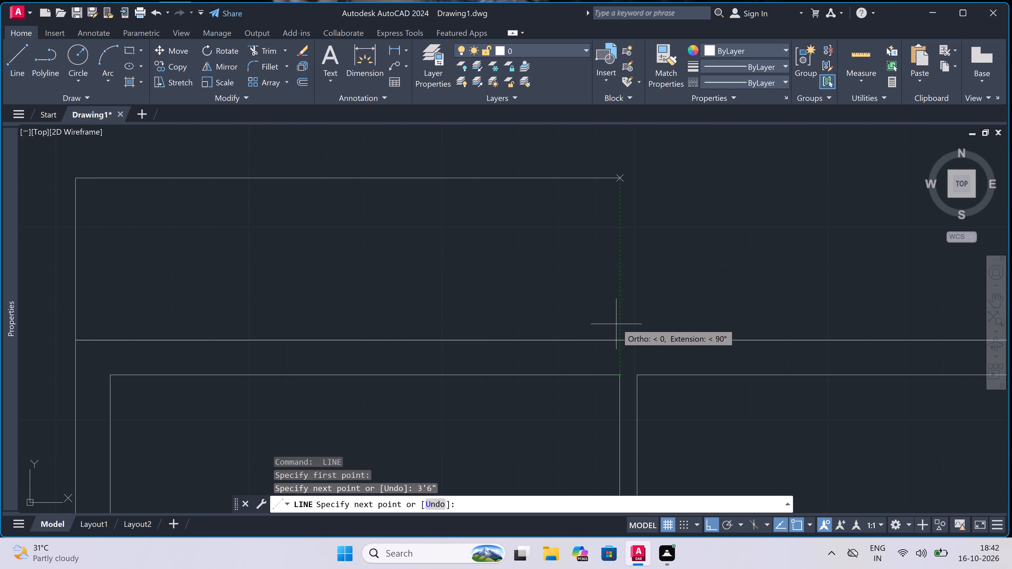
click(622, 181)
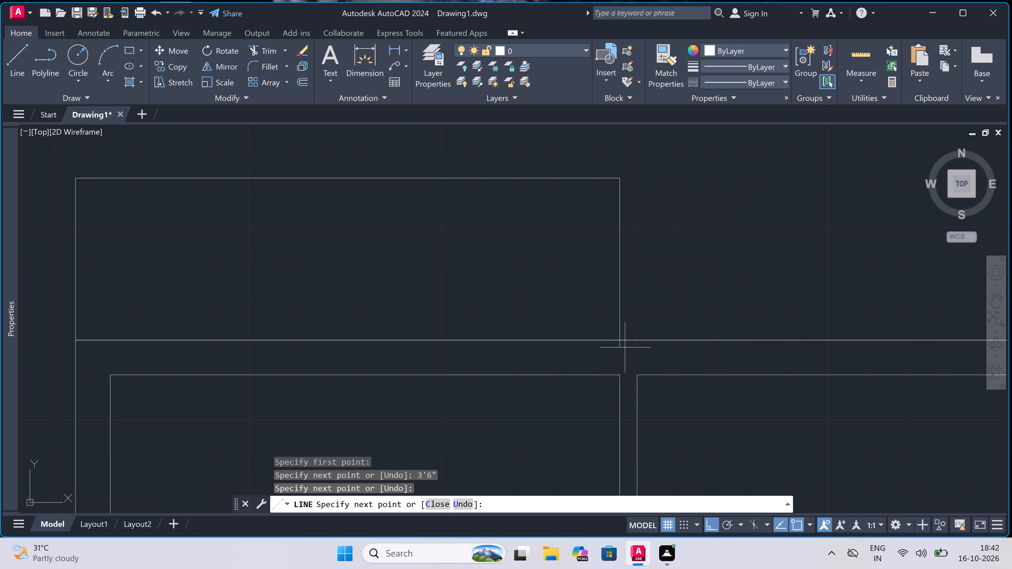
double_click(616, 336)
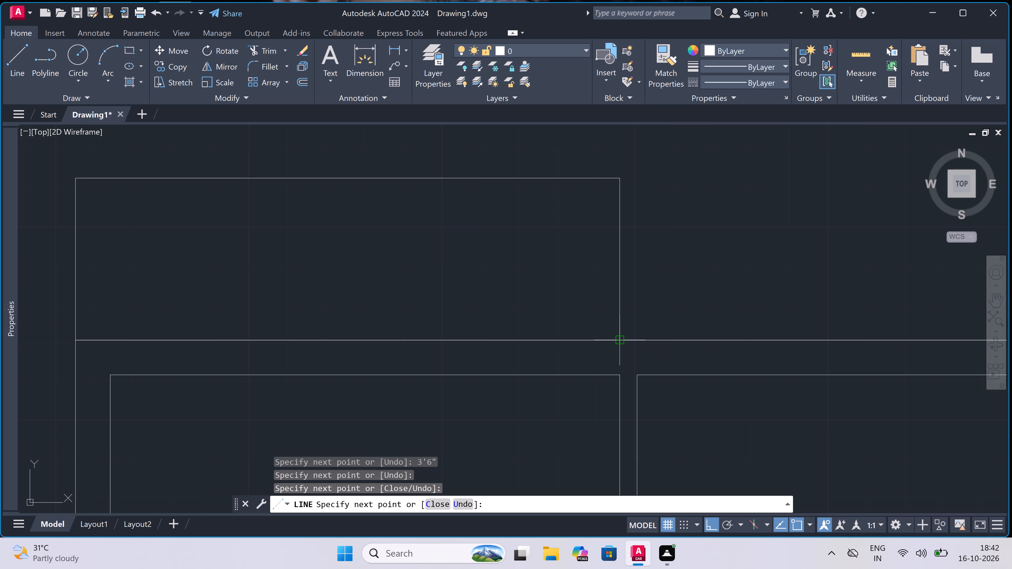
Draw a 4.5" thick wall closing the right end of the new 3'6" projection above the top-left room.
text(4.5")
key(space)
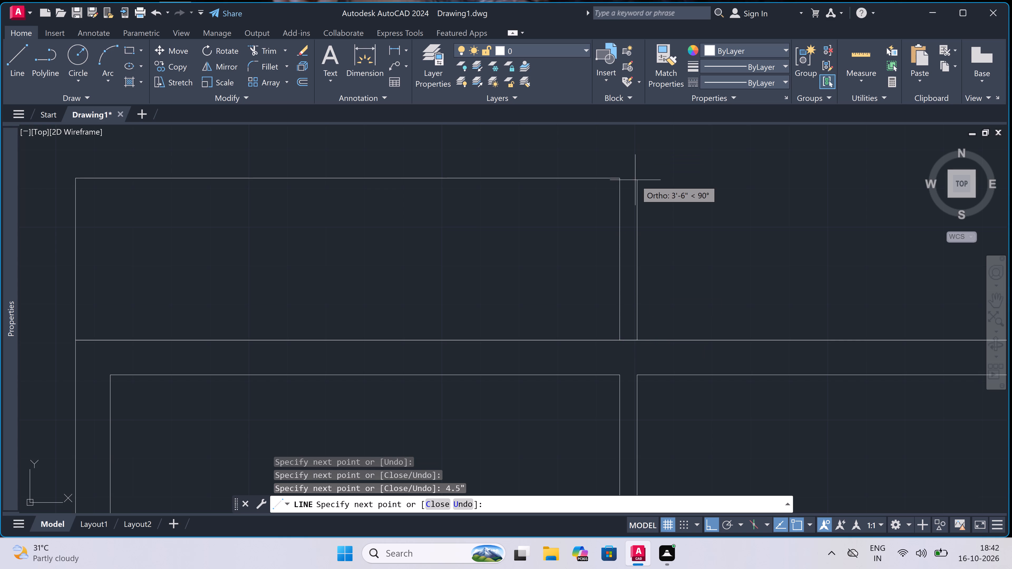
scroll(629, 171, up, 3)
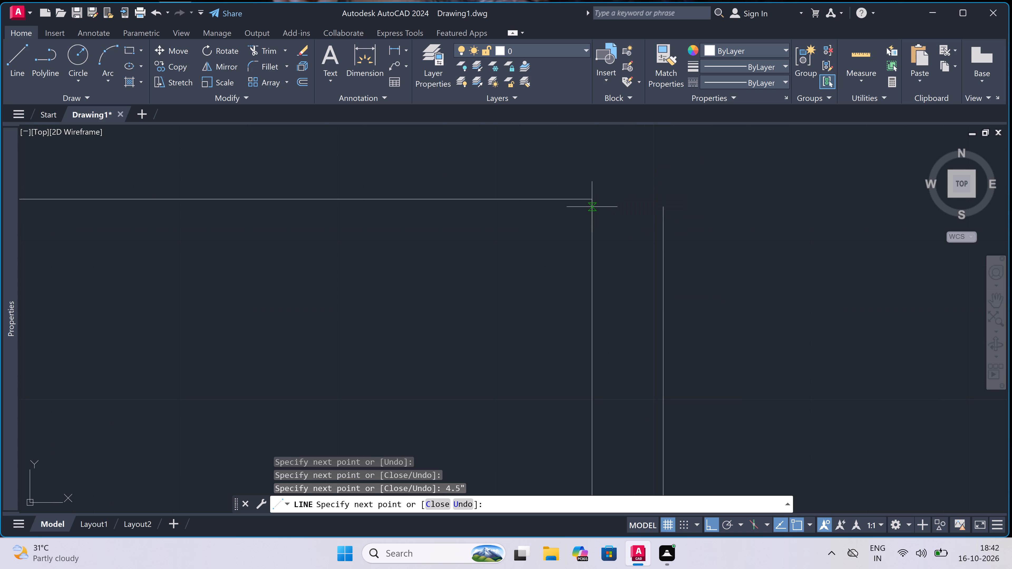
double_click(657, 200)
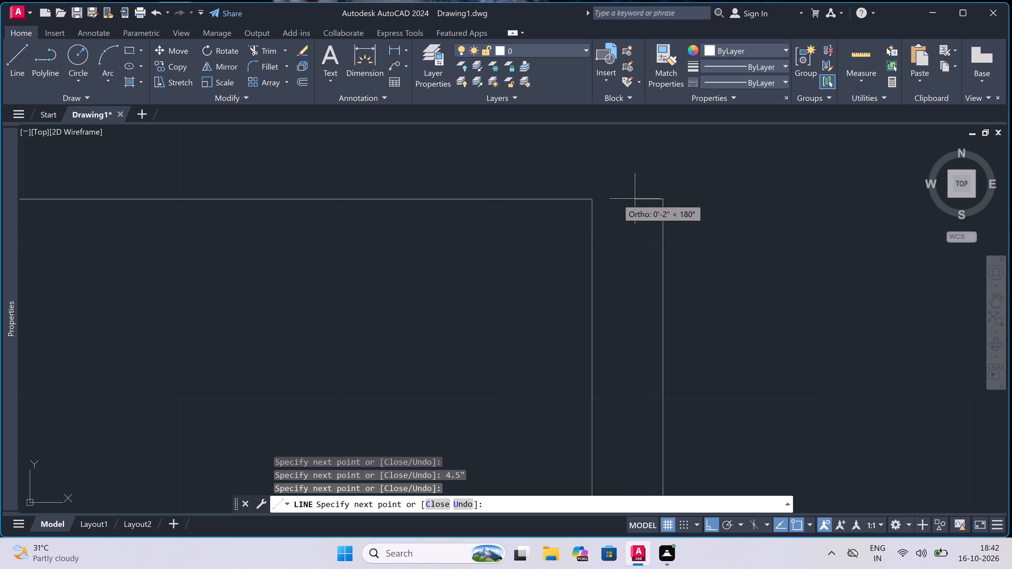
click(589, 200)
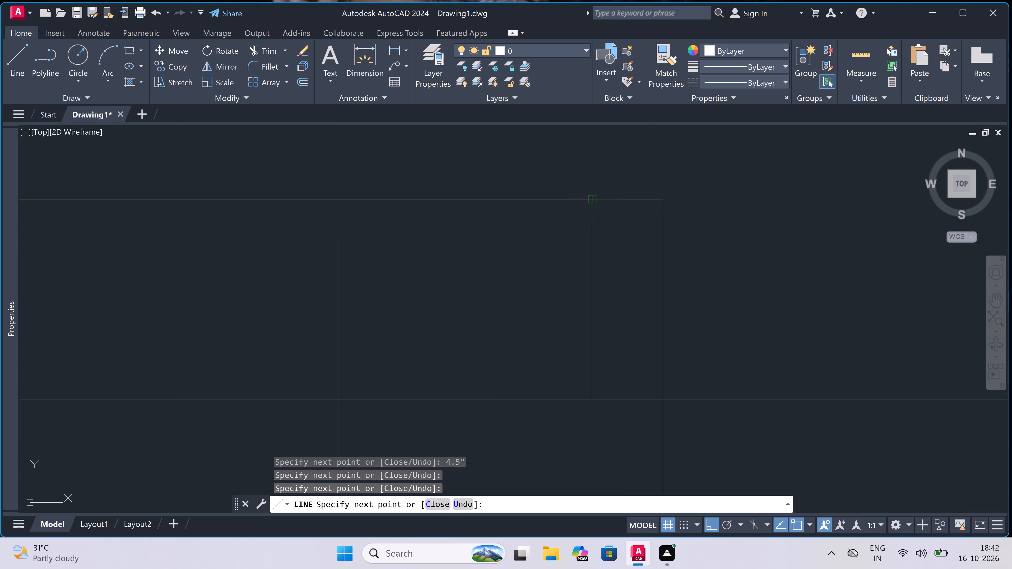
key(Escape)
Trim the top exterior wall's outer line between the two faces of the new 4.5" end wall.
scroll(589, 200, down, 5)
scroll(598, 235, up, 2)
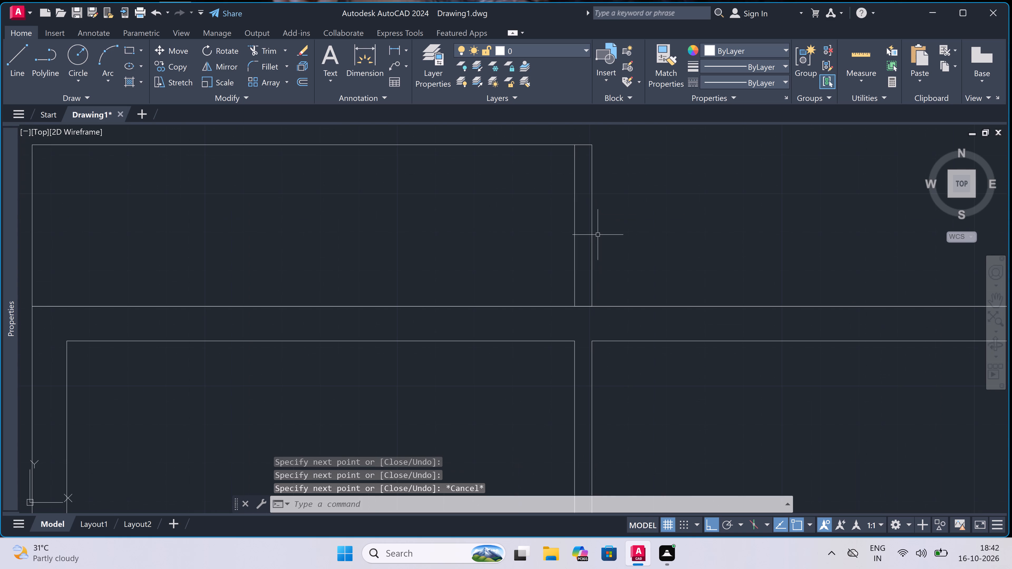
scroll(589, 266, up, 1)
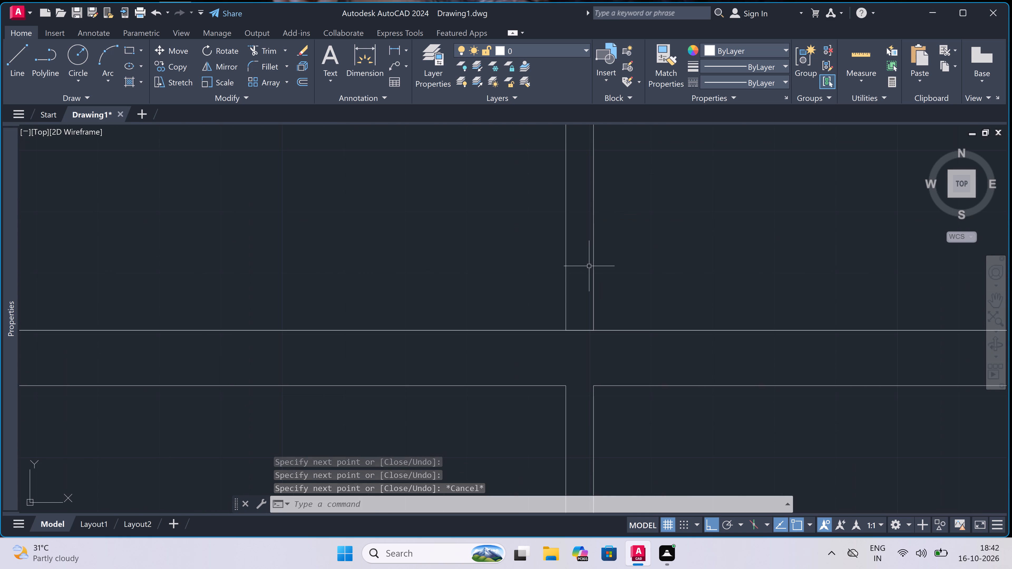
key(t)
key(r)
key(space)
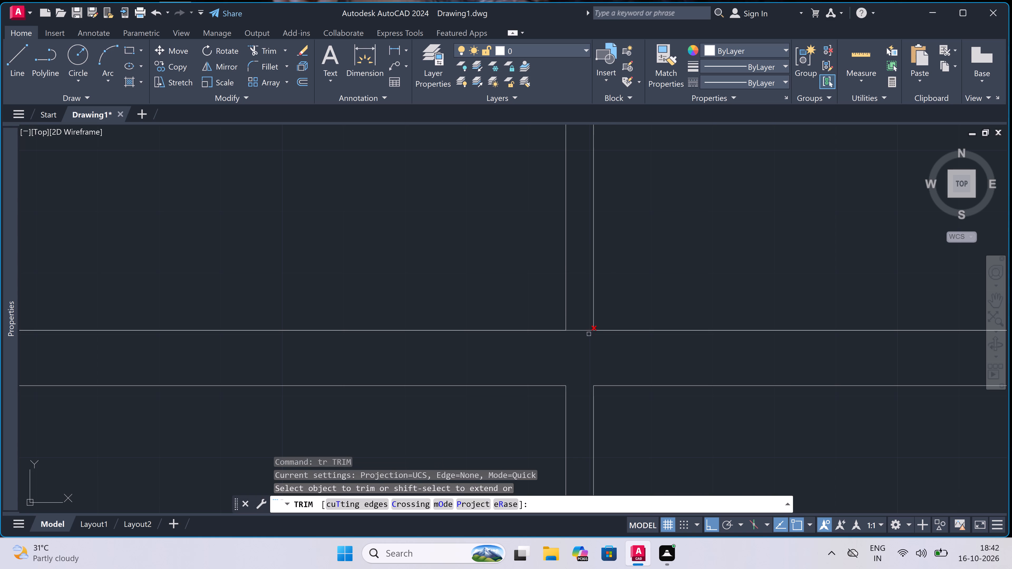
double_click(580, 347)
double_click(576, 300)
scroll(576, 300, down, 3)
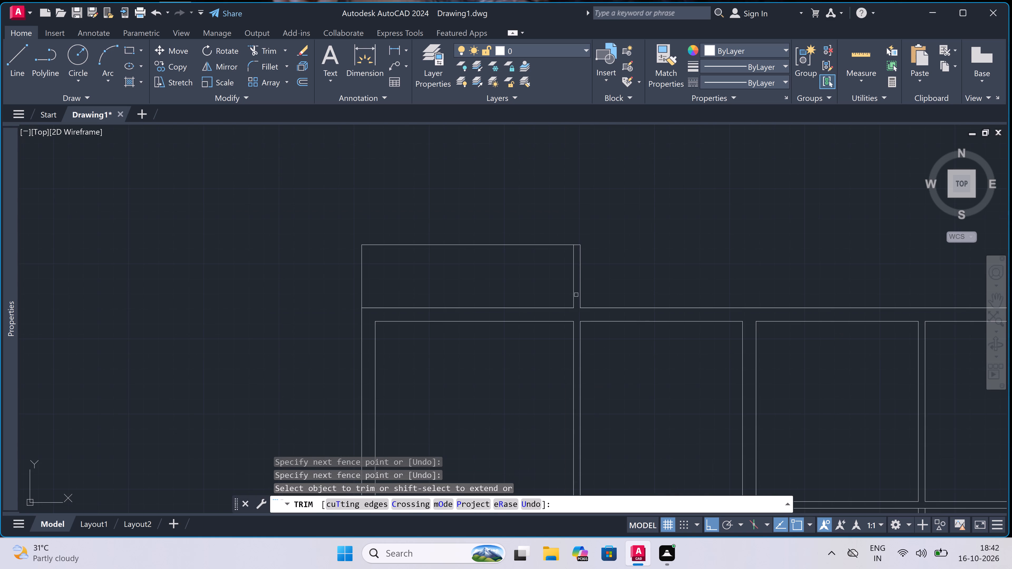
key(Escape)
Draw a line 3'6" up from the plan's top-right outer corner and across to the top of the 4.5" projection wall.
scroll(577, 269, down, 5)
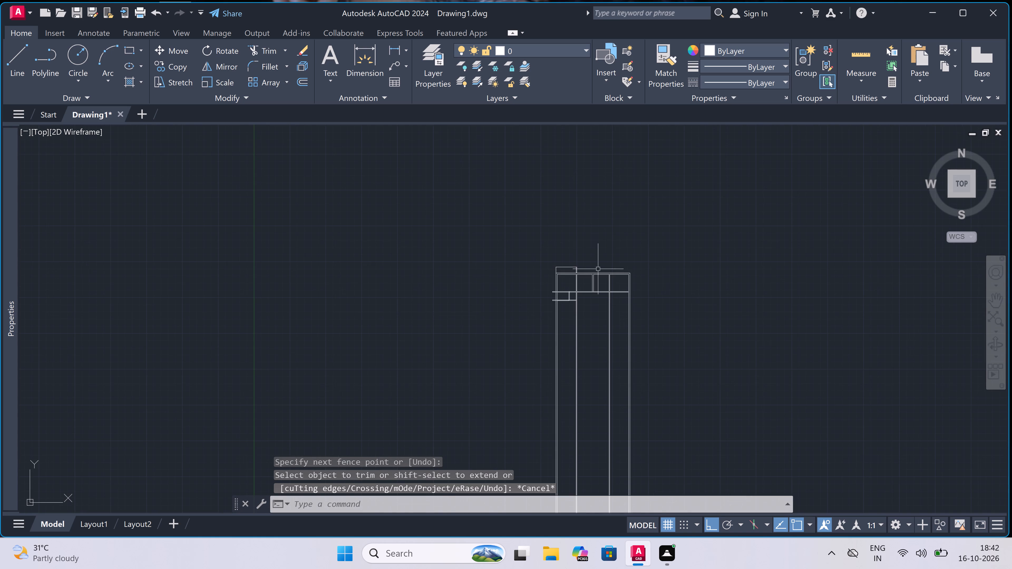
scroll(630, 259, up, 2)
scroll(506, 286, up, 2)
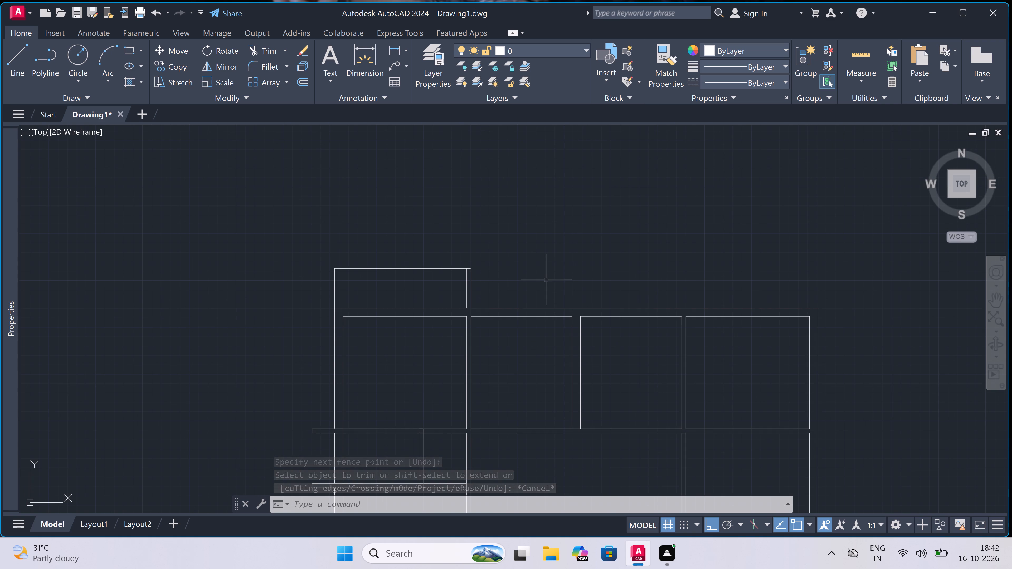
scroll(655, 279, up, 2)
scroll(696, 274, down, 3)
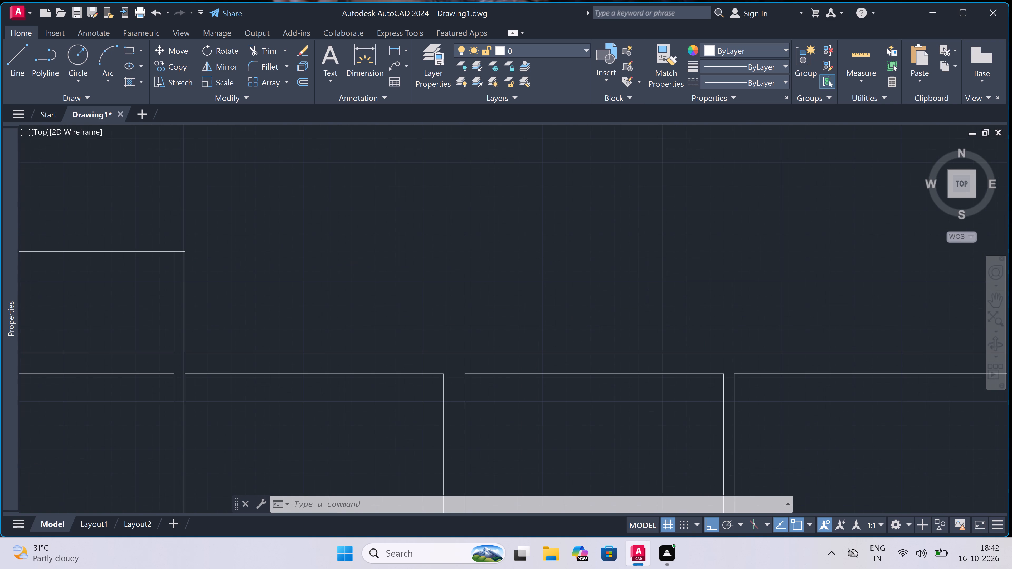
scroll(788, 266, up, 2)
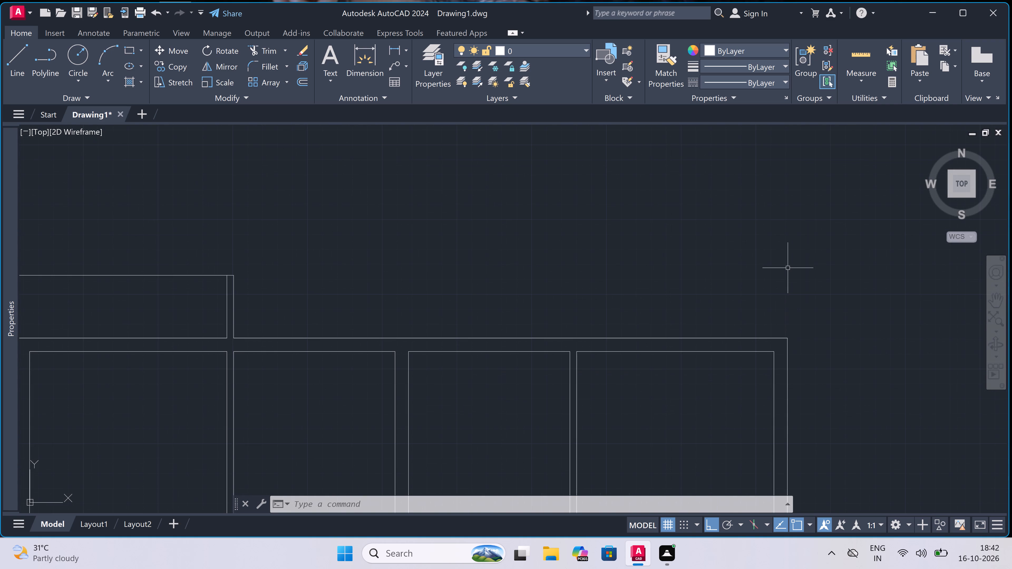
key(l)
key(space)
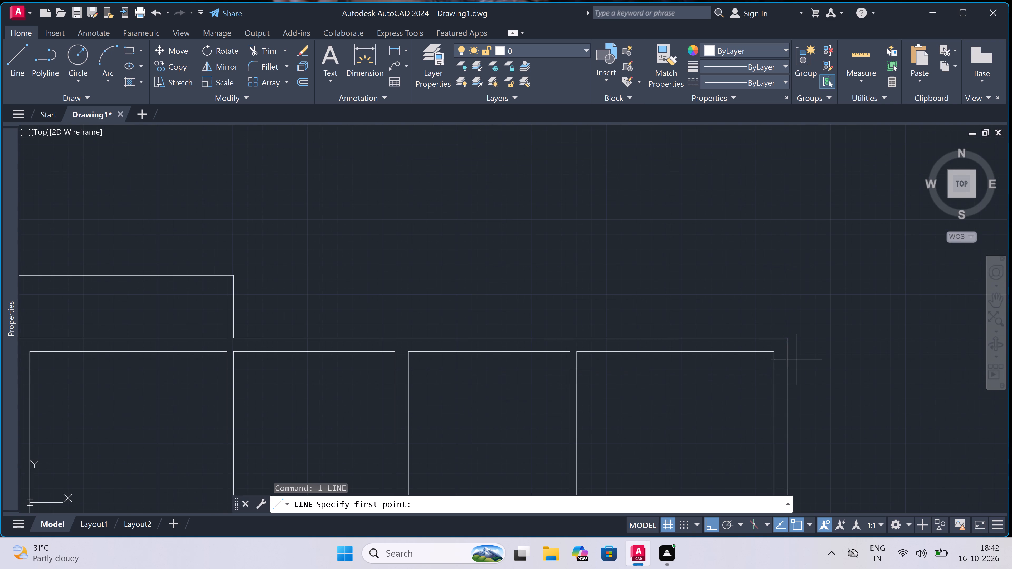
click(786, 337)
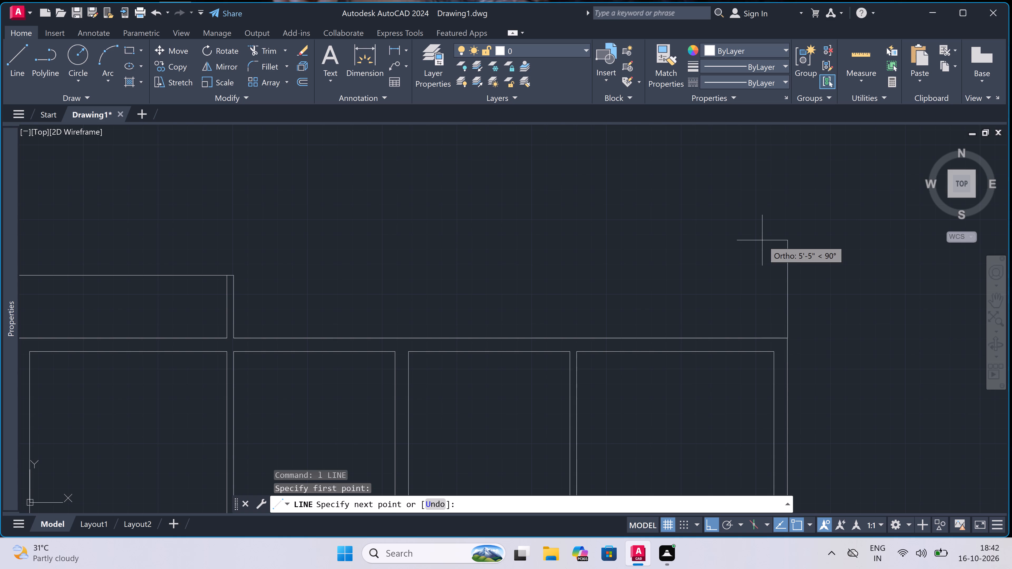
text(3'6")
key(space)
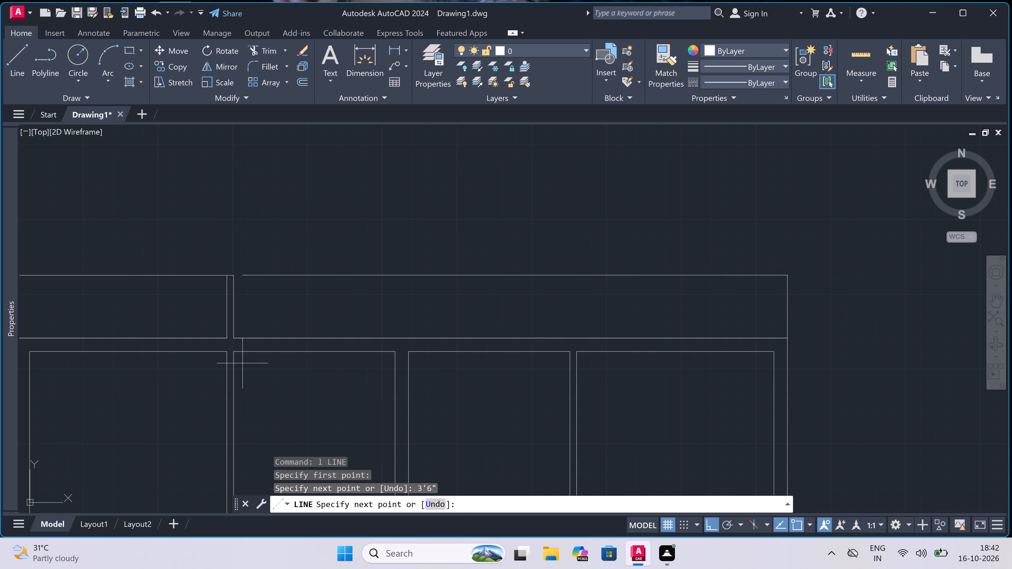
double_click(230, 276)
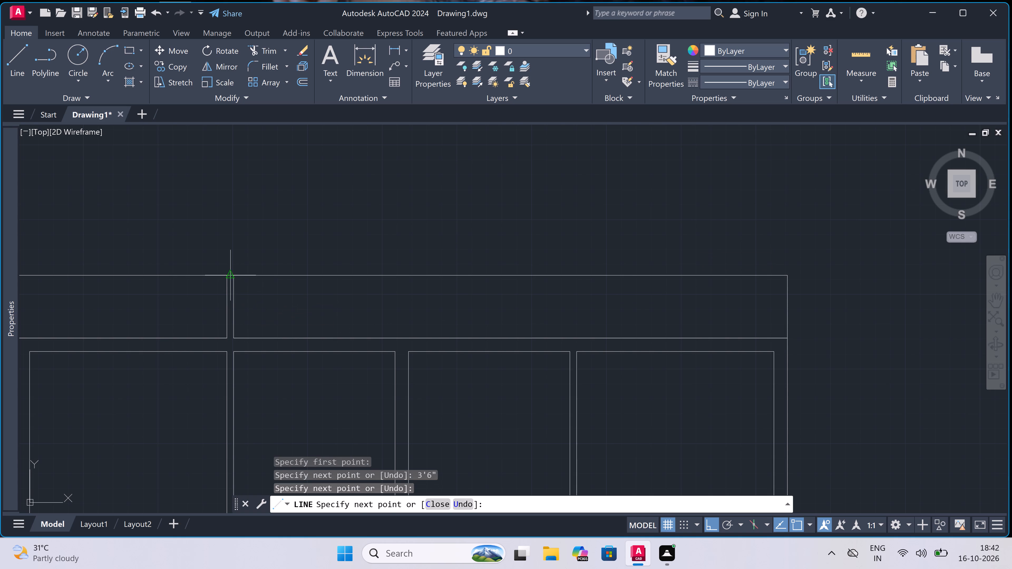
key(Escape)
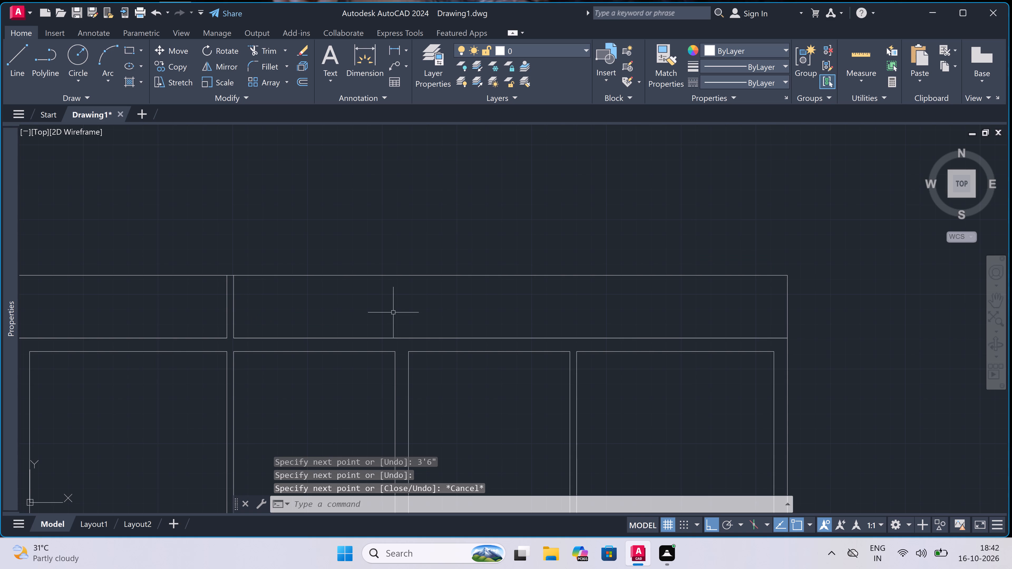
Draw two lines extending both faces of the middle interior wall up to the top projection's outer line.
key(space)
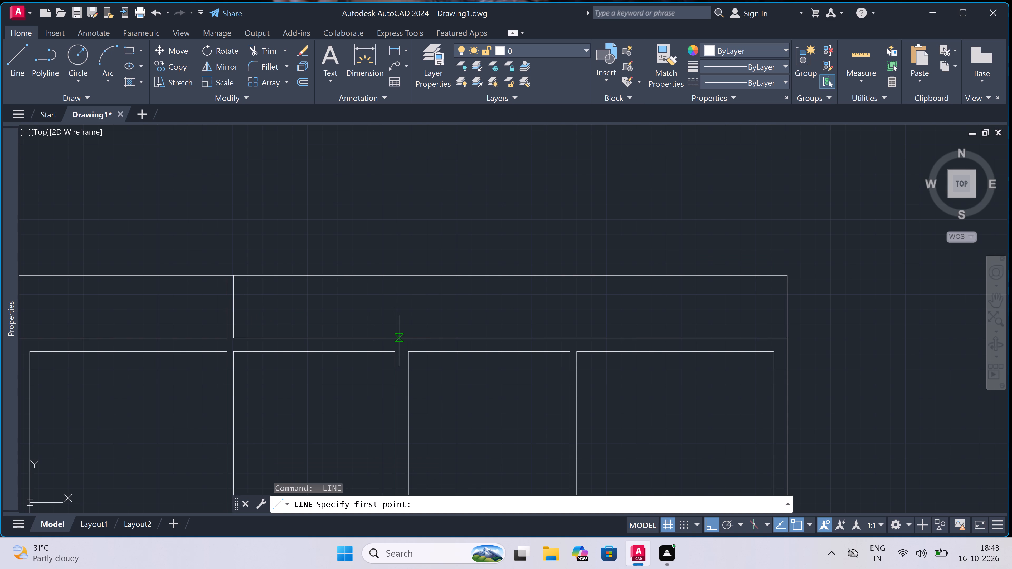
click(394, 350)
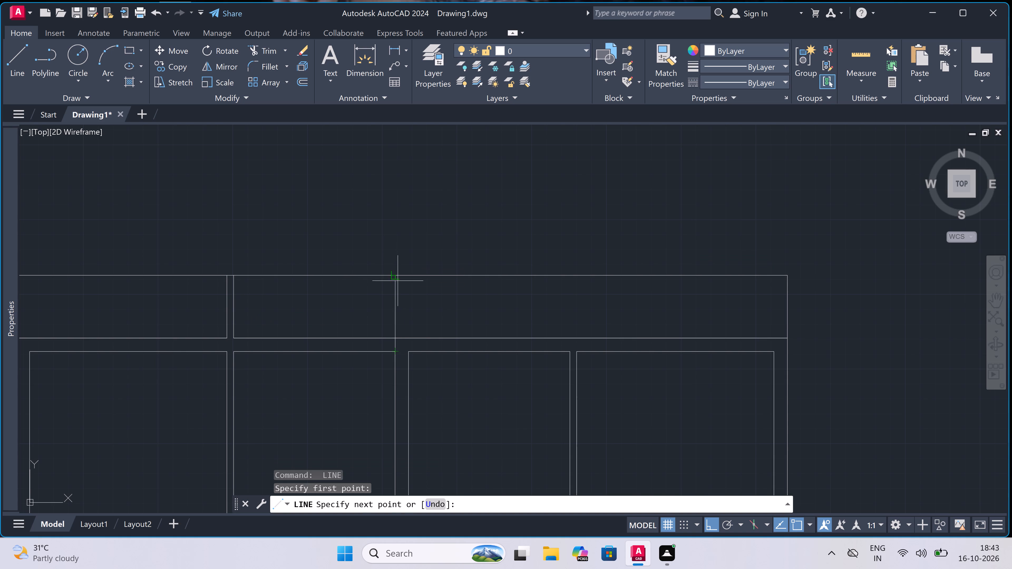
double_click(396, 276)
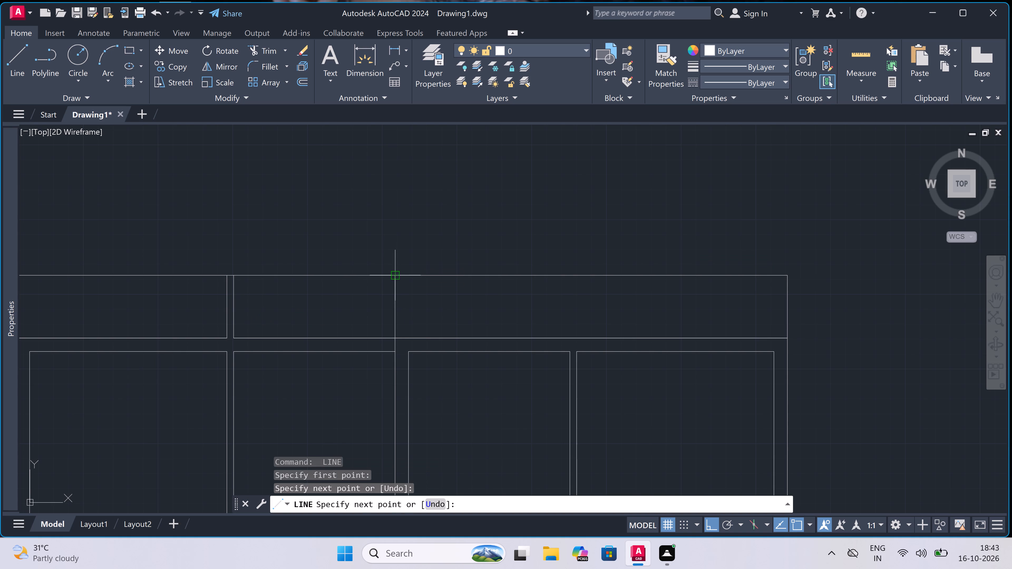
key(Escape)
key(space)
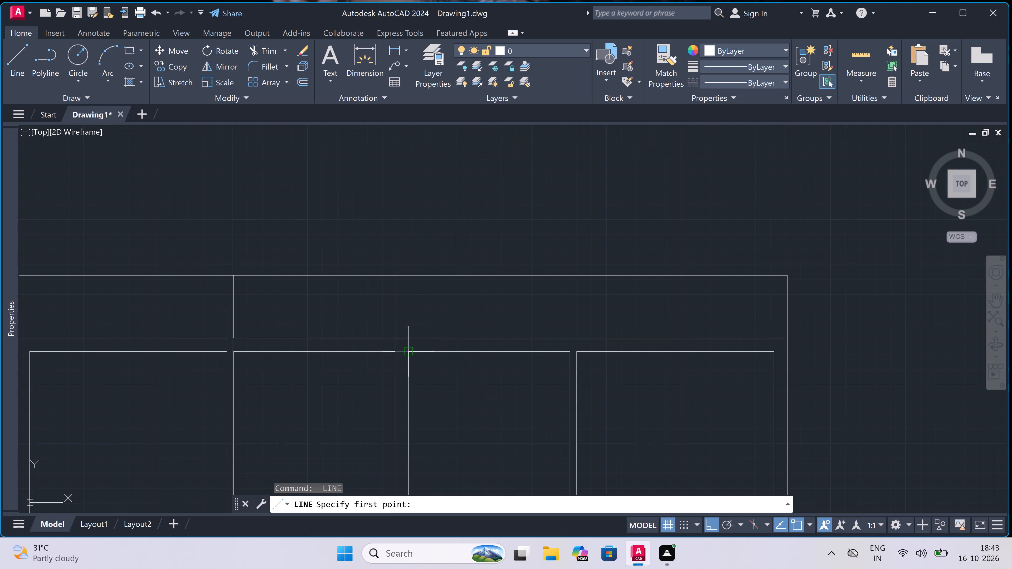
click(409, 354)
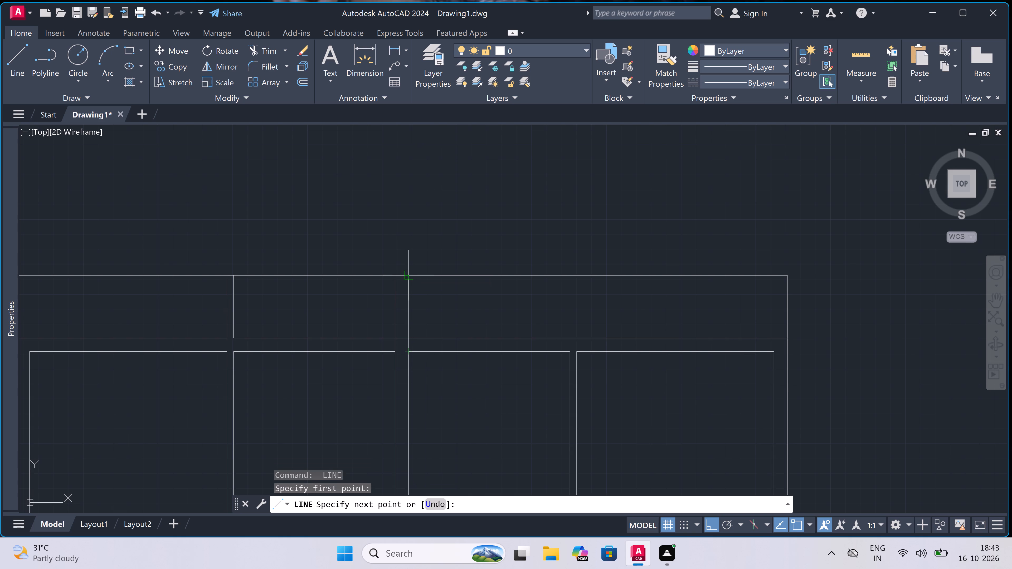
double_click(408, 279)
key(Escape)
Draw two lines extending both faces of the interior wall left of the top-right room up to the projection's outer line.
key(space)
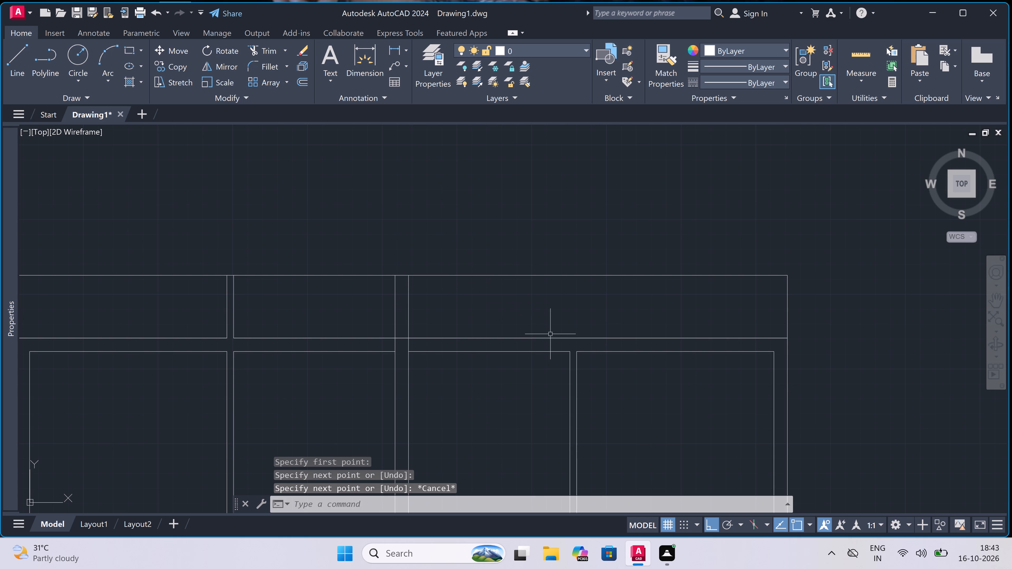
double_click(570, 350)
click(569, 348)
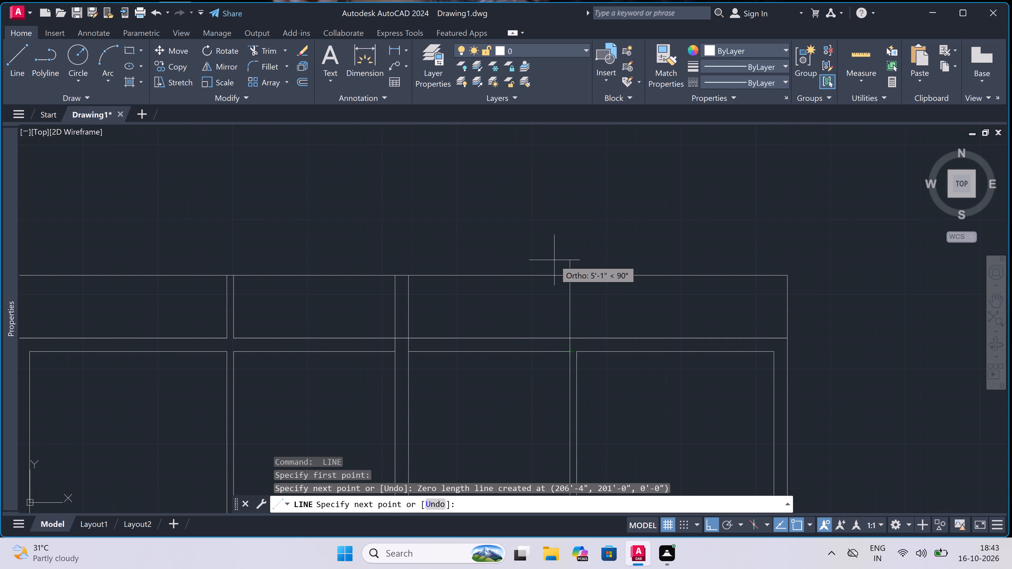
triple_click(571, 275)
key(Escape)
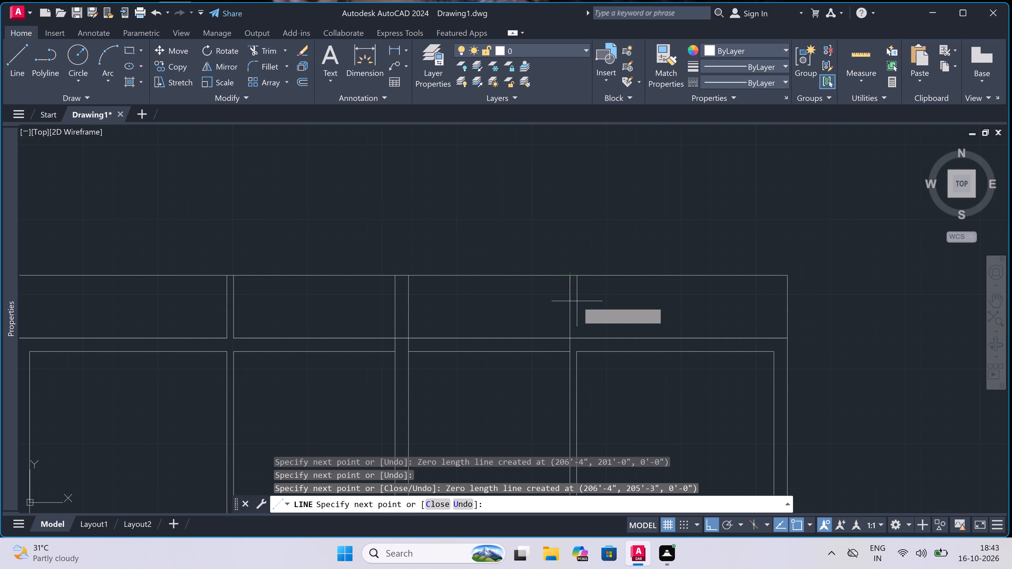
key(space)
double_click(577, 353)
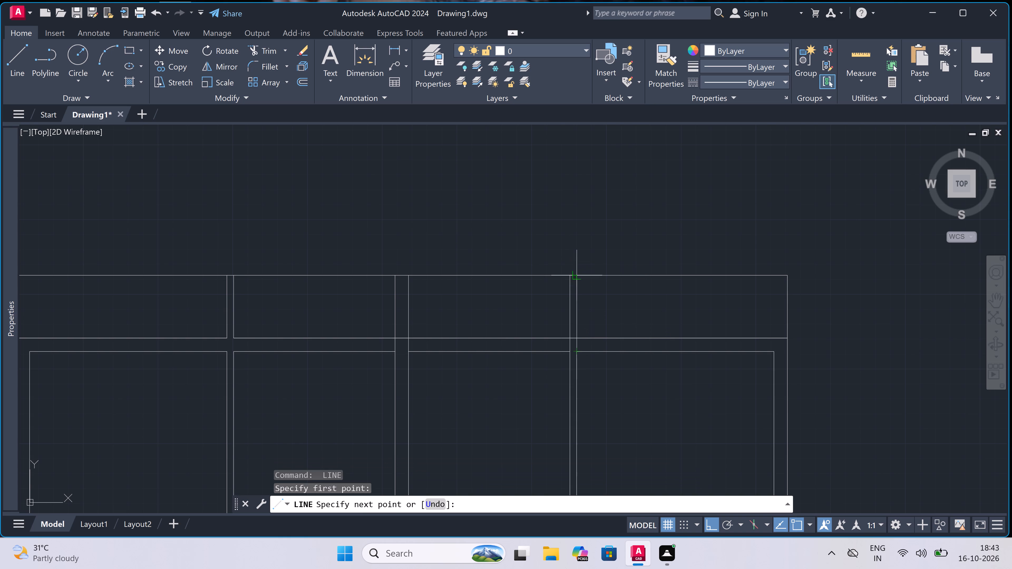
double_click(578, 278)
key(Escape)
Trim the top exterior wall's outer line between the two faces of the wall left of the top-right room.
text(tr)
key(space)
scroll(573, 345, up, 3)
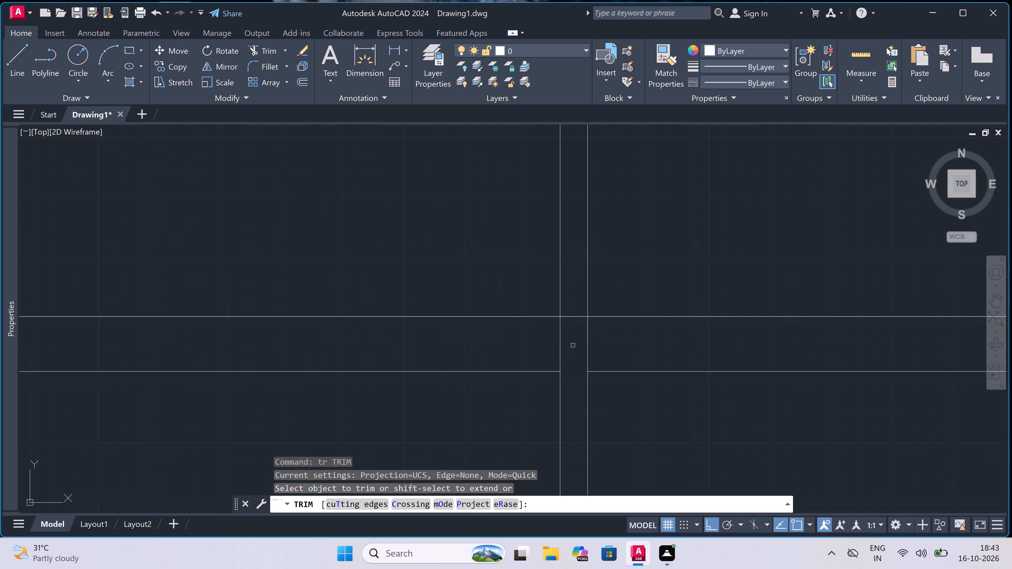
click(573, 345)
double_click(566, 305)
scroll(567, 305, down, 5)
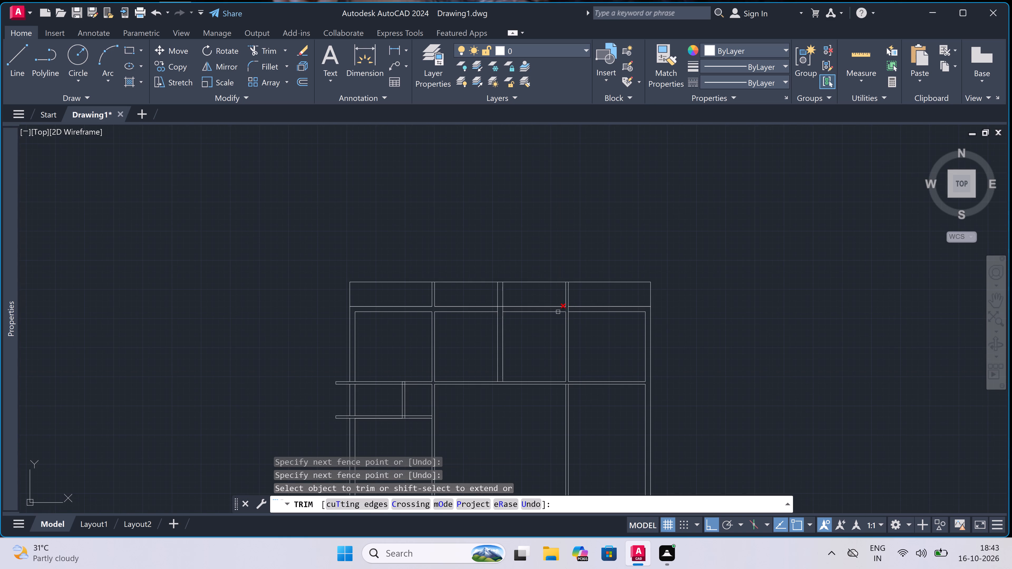
Trim the lines crossing the junction of the middle interior wall and the top exterior wall.
scroll(491, 308, up, 3)
scroll(519, 306, up, 2)
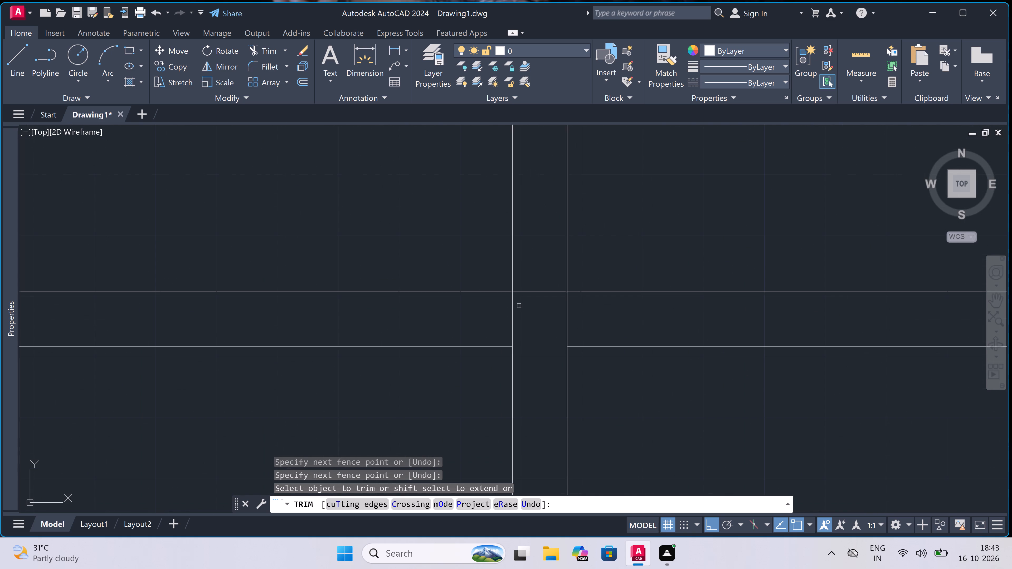
click(498, 320)
click(583, 313)
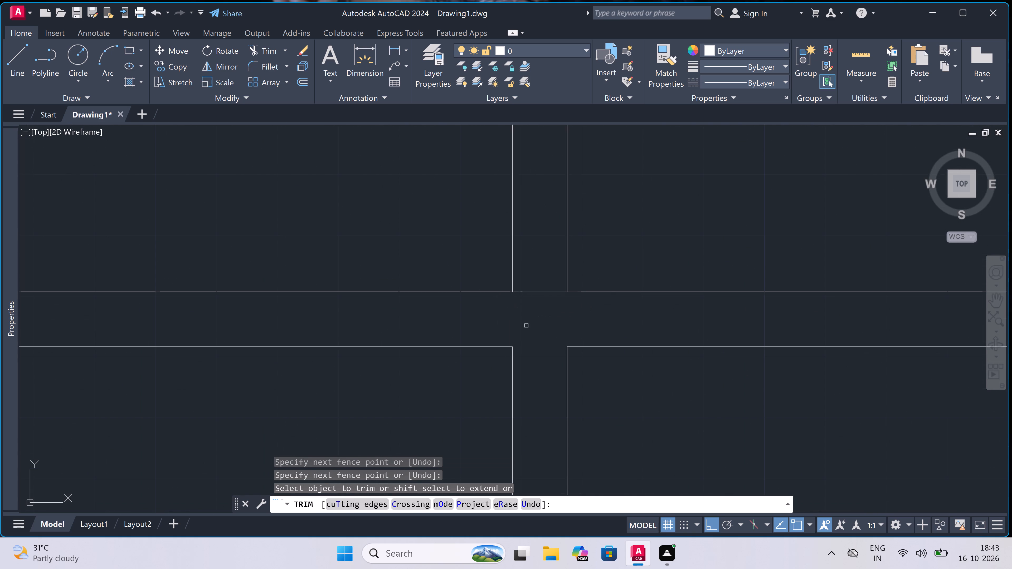
triple_click(543, 320)
double_click(540, 263)
Trim the vertical lines crossing the top exterior wall's thickness at the wall left of the top-right room.
scroll(532, 279, down, 5)
scroll(627, 286, up, 4)
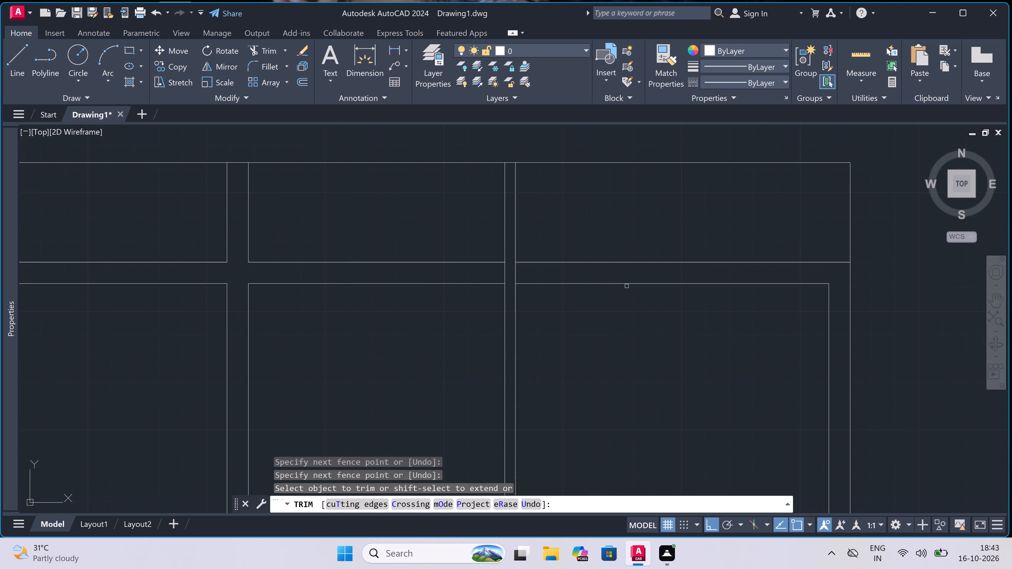
click(387, 263)
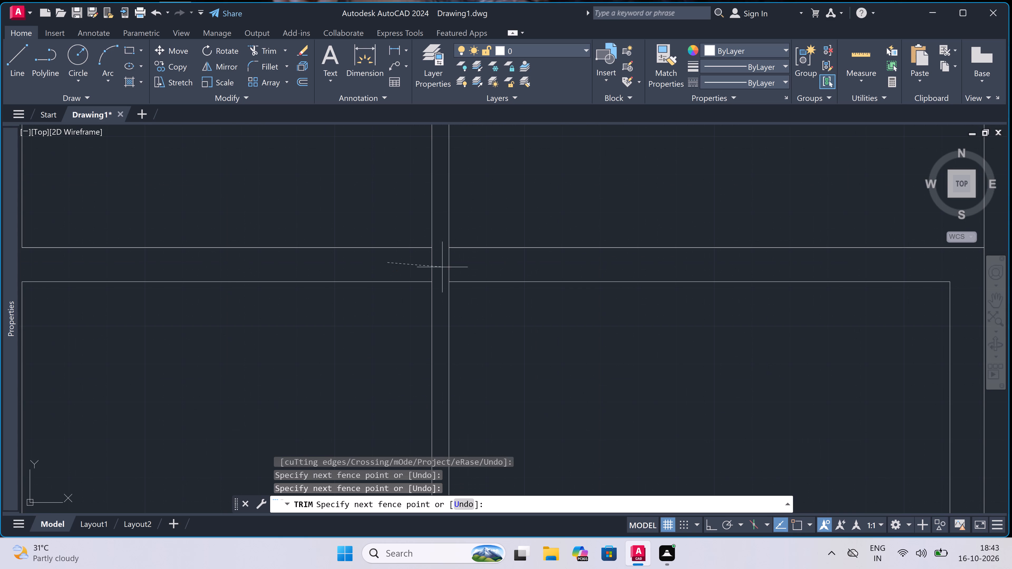
click(488, 267)
scroll(522, 257, down, 5)
scroll(510, 290, up, 2)
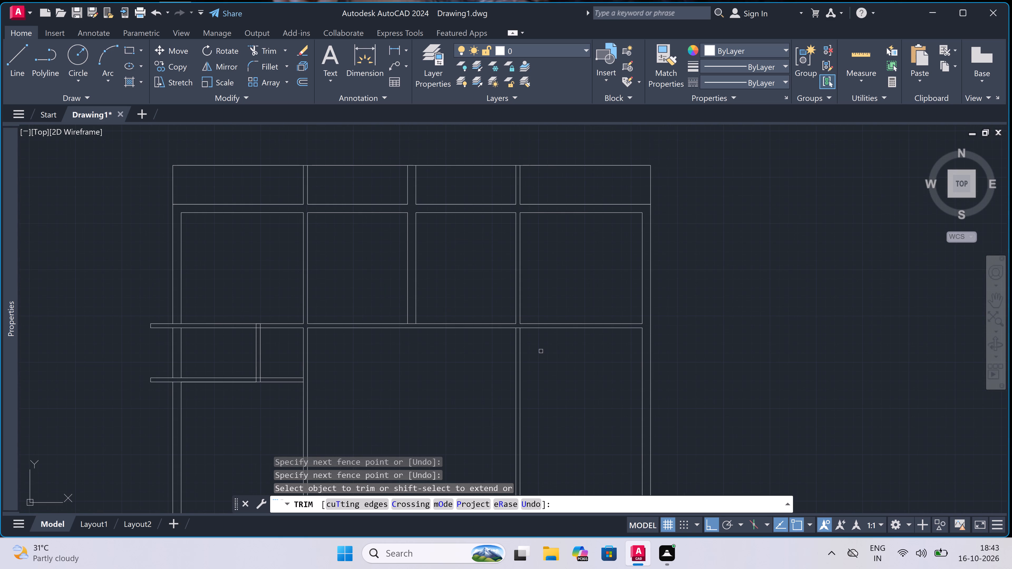
scroll(549, 361, down, 1)
click(548, 367)
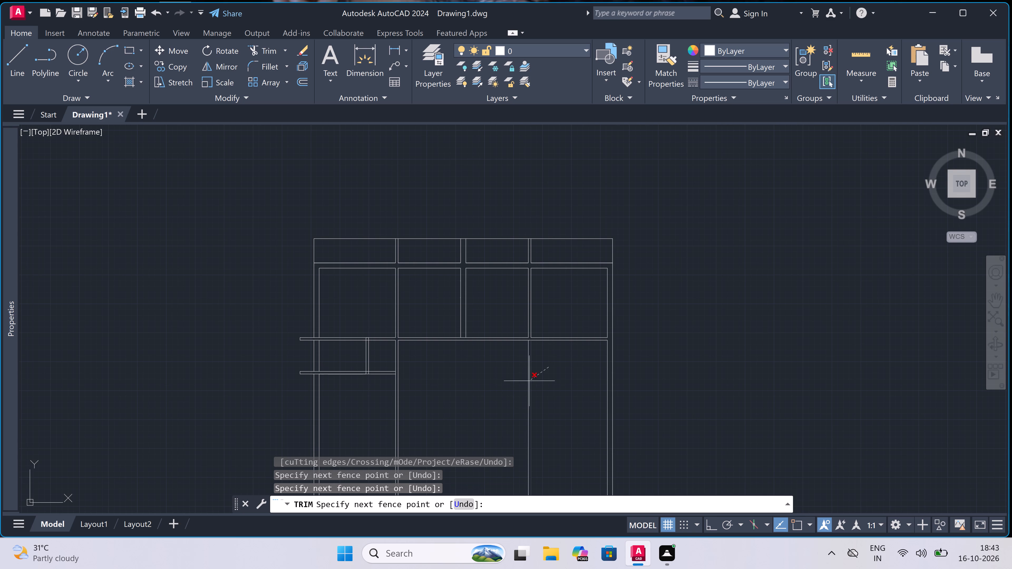
key(Escape)
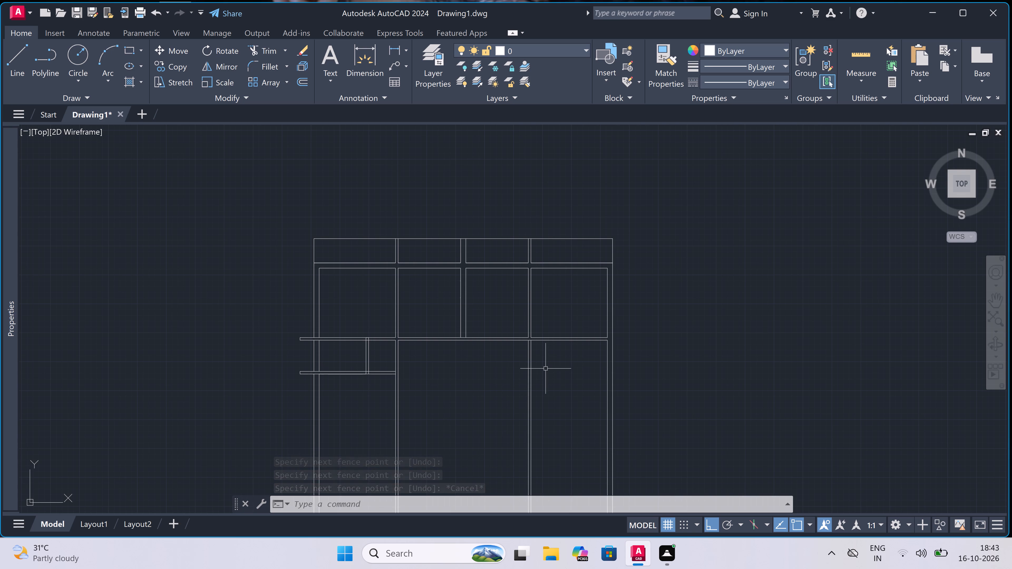
Draw a 6'9" by 4'6" enclosure outline below the top-right room, against the right exterior wall's inner face.
scroll(554, 362, up, 2)
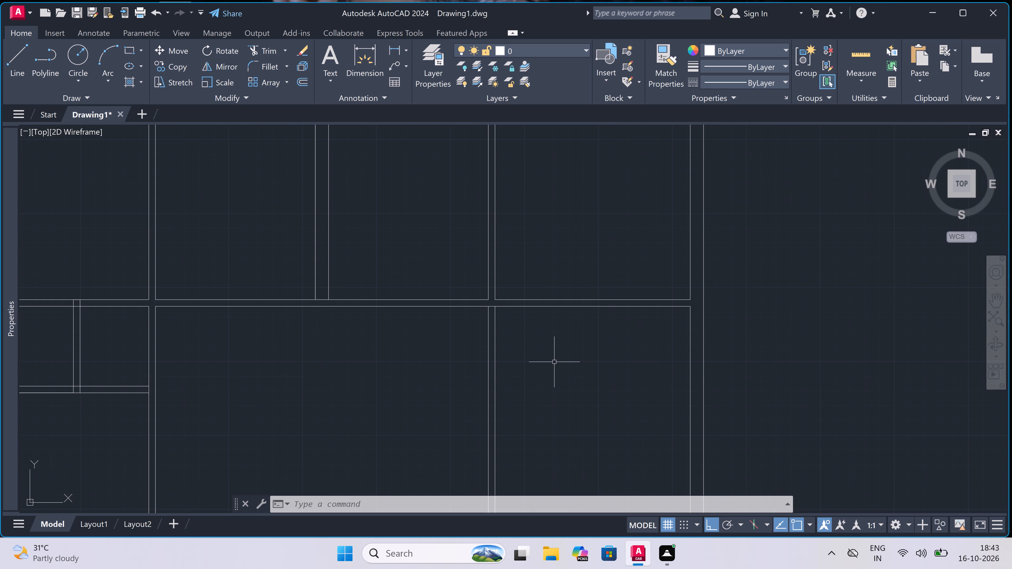
text(l)
key(space)
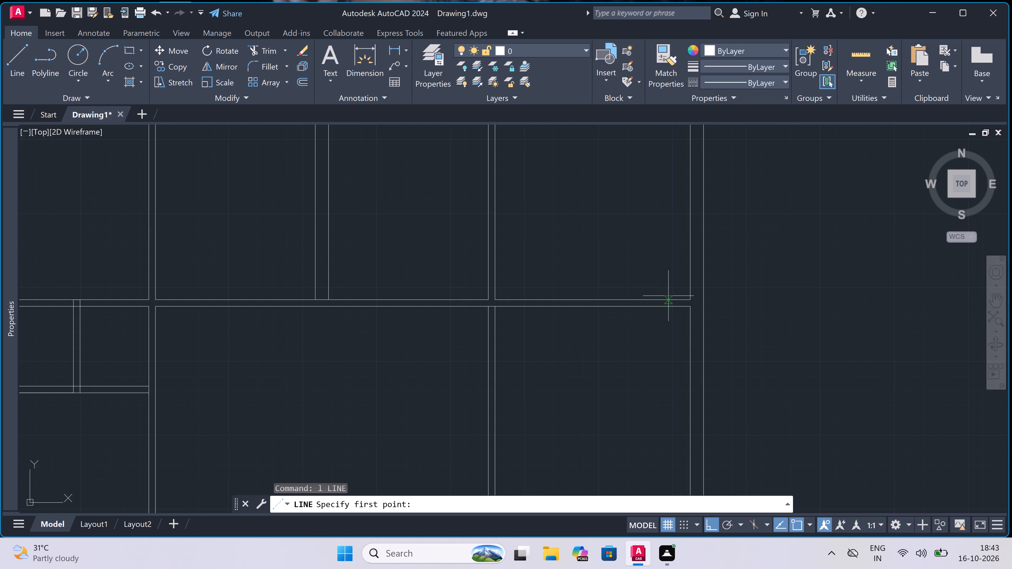
double_click(688, 306)
text(6'9")
key(space)
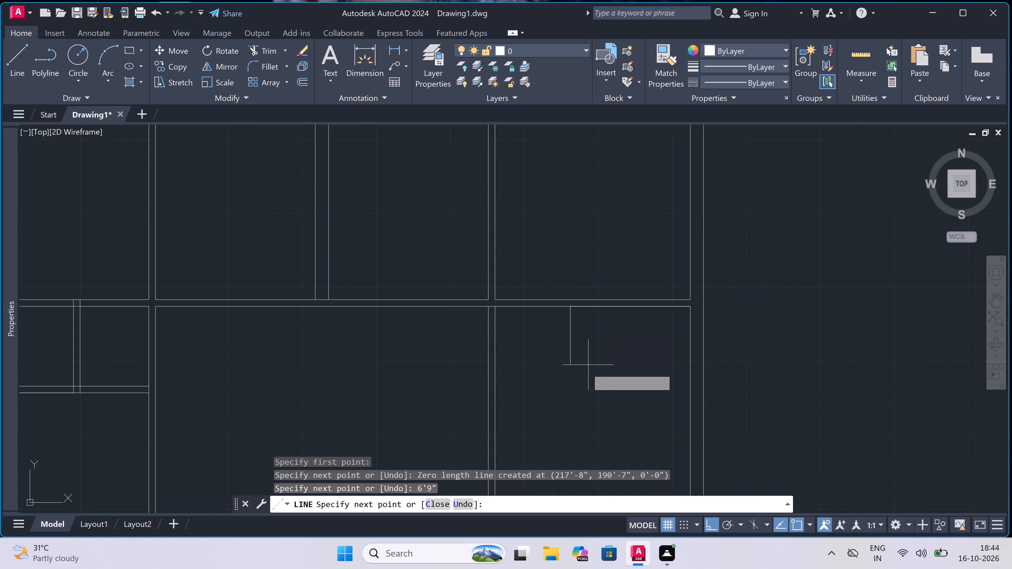
text(4'6)
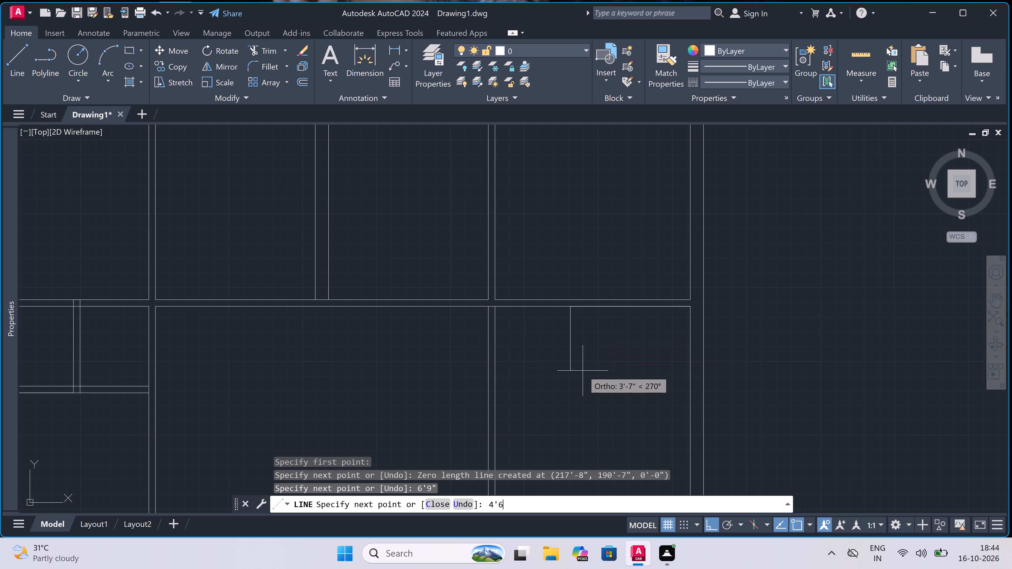
text(")
key(space)
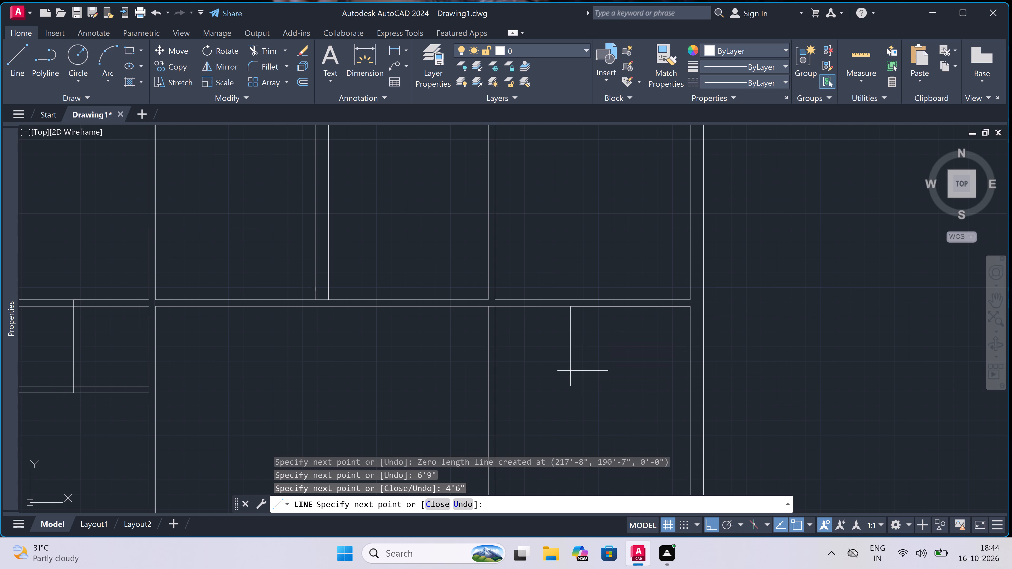
double_click(690, 384)
Draw the outer faces of the 6'9" by 4'6" enclosure's bottom and left walls at 4.5" thickness, up to the horizontal wall above.
text(4.5")
key(space)
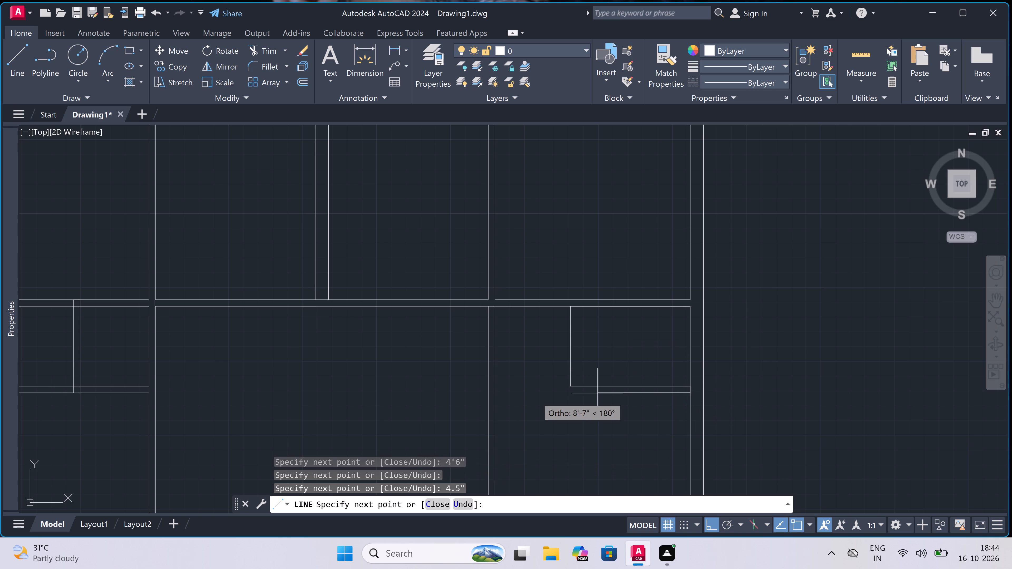
scroll(585, 381, up, 3)
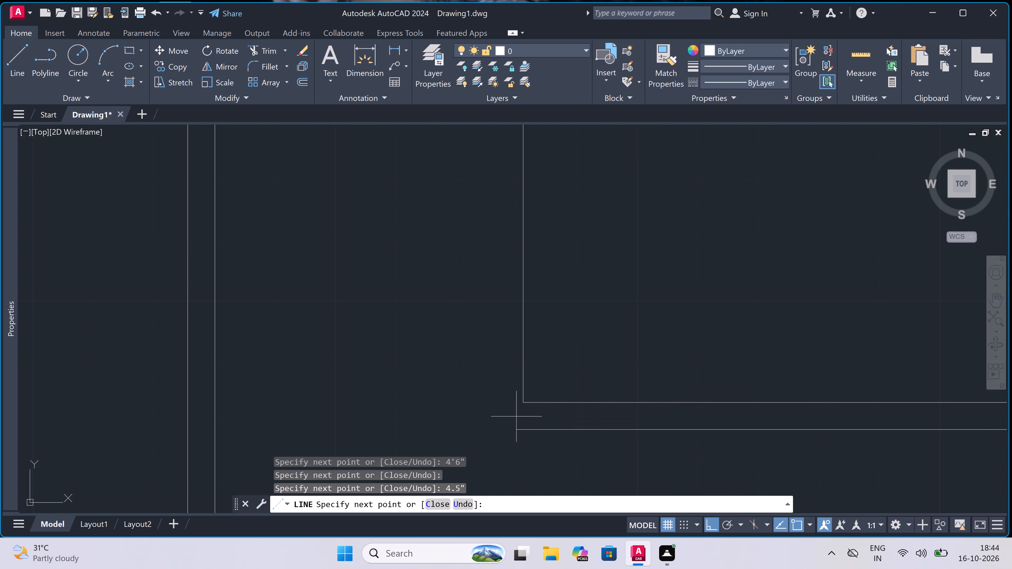
click(522, 434)
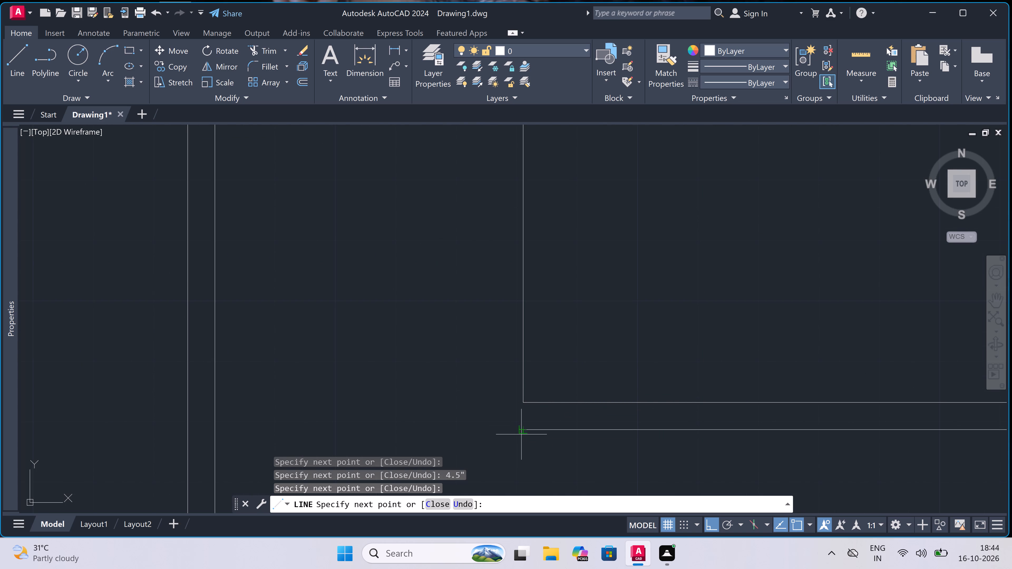
text(4.5")
key(space)
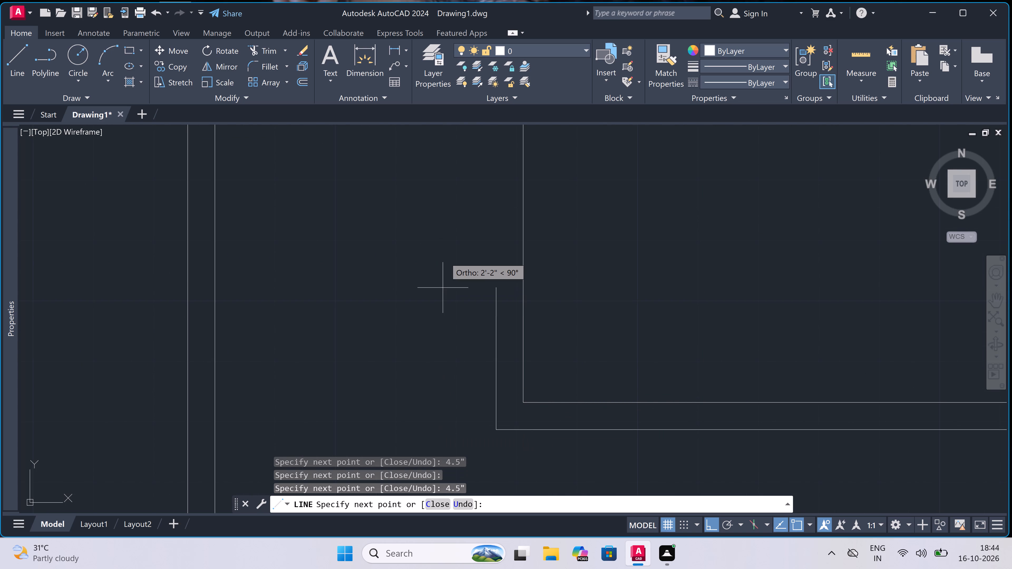
scroll(444, 263, down, 4)
scroll(447, 219, up, 2)
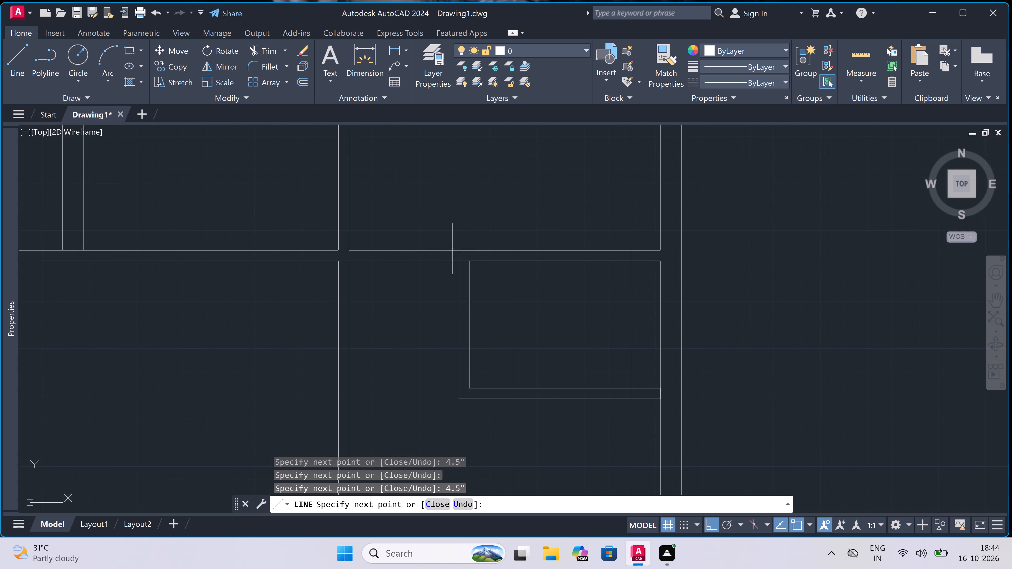
click(455, 261)
key(Escape)
scroll(455, 261, down, 2)
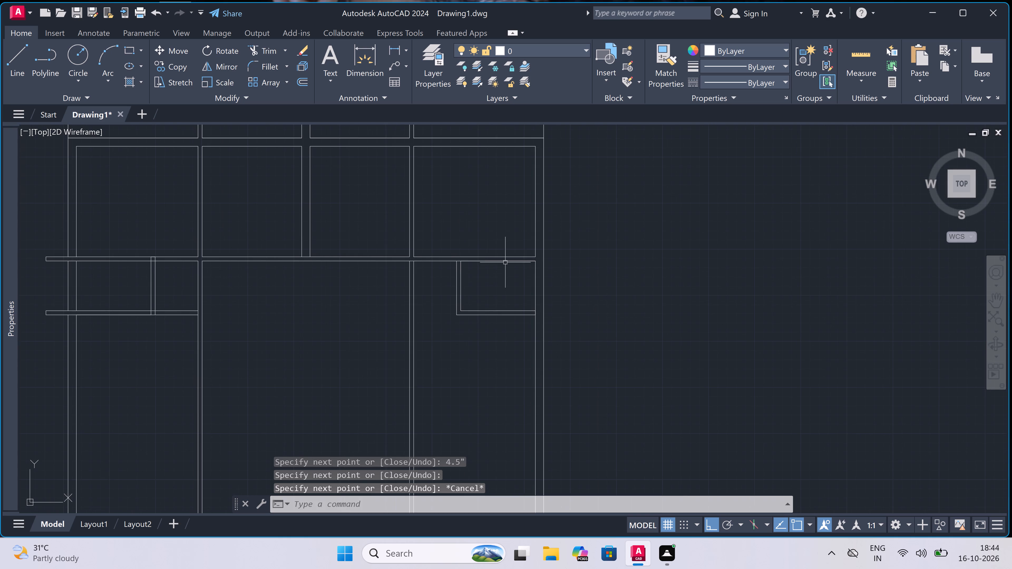
Draw a 2' projection of the horizontal wall beyond the right exterior wall, 4.5" thick, closing back at the exterior wall's inner face.
scroll(526, 262, up, 2)
key(space)
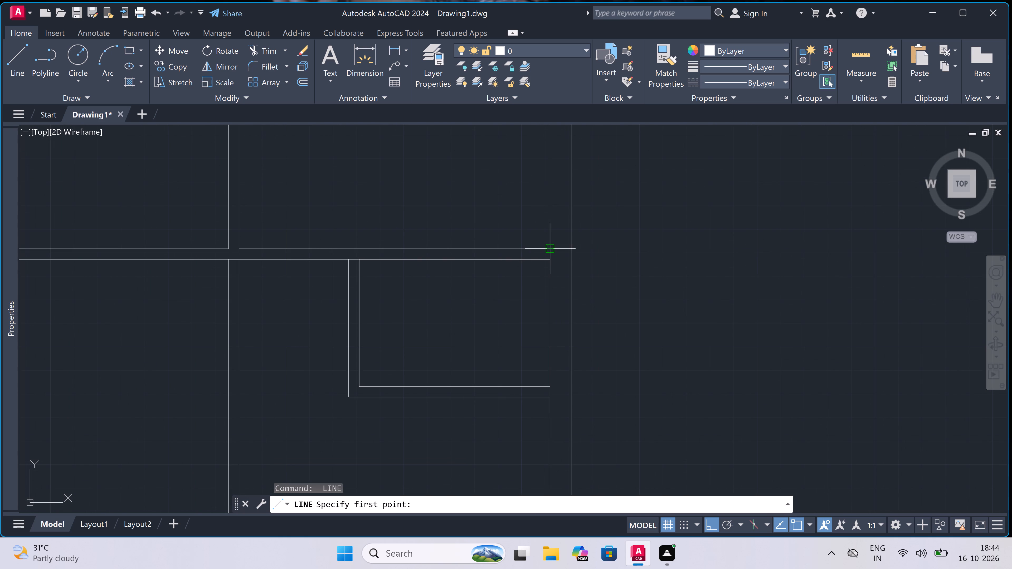
double_click(551, 246)
click(572, 248)
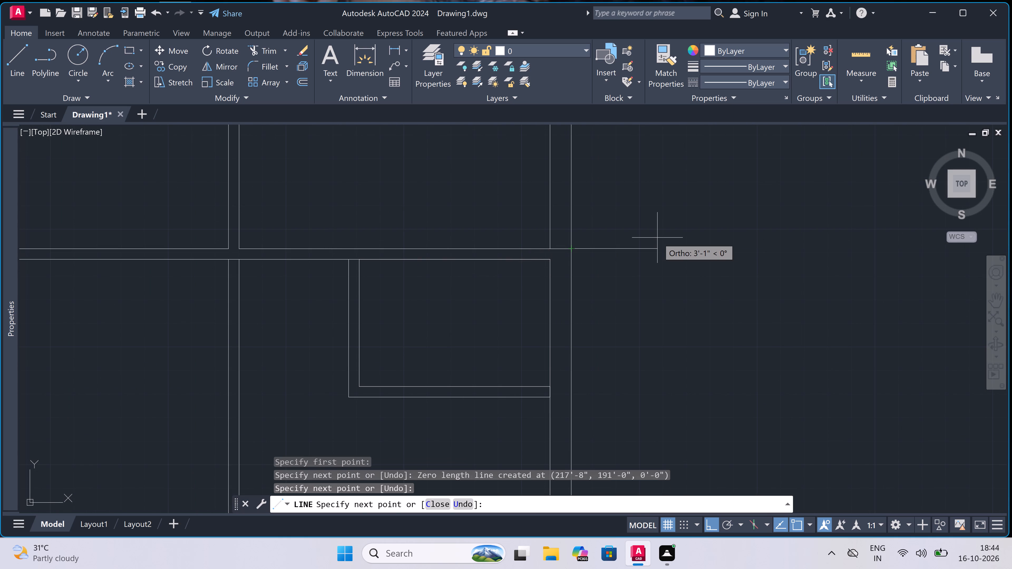
text(2')
key(space)
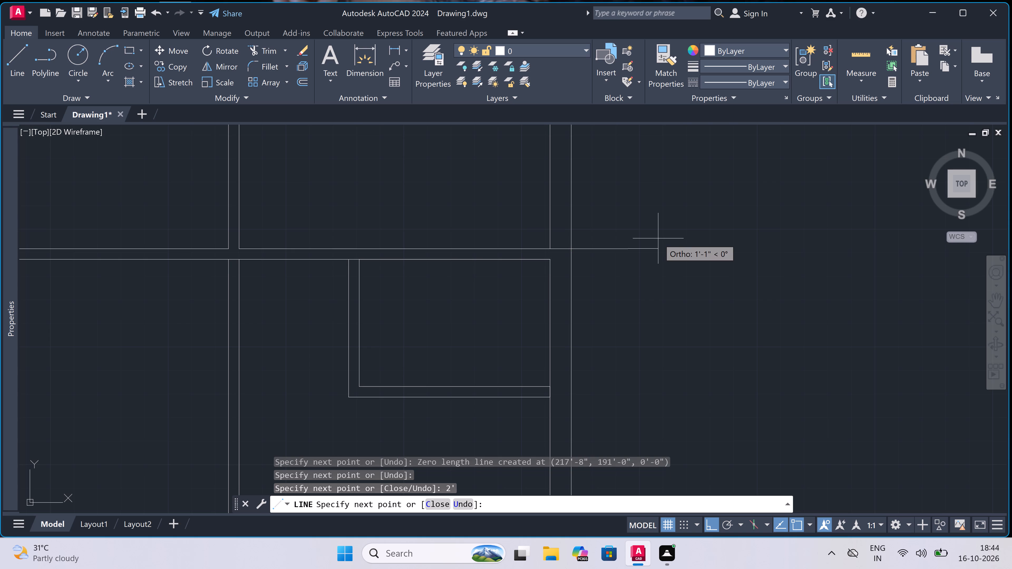
text(4.)
text(5")
key(space)
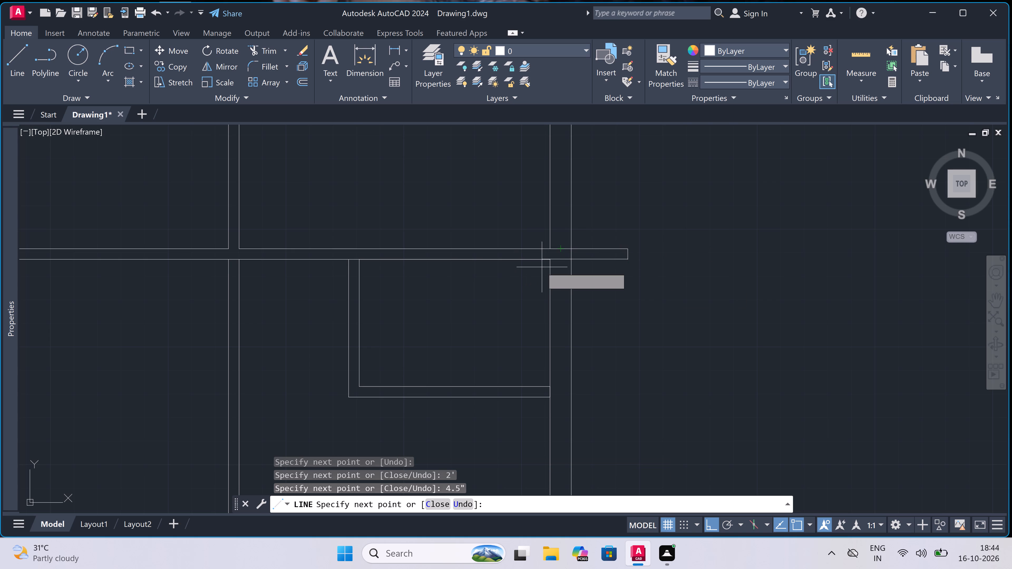
double_click(549, 261)
key(Escape)
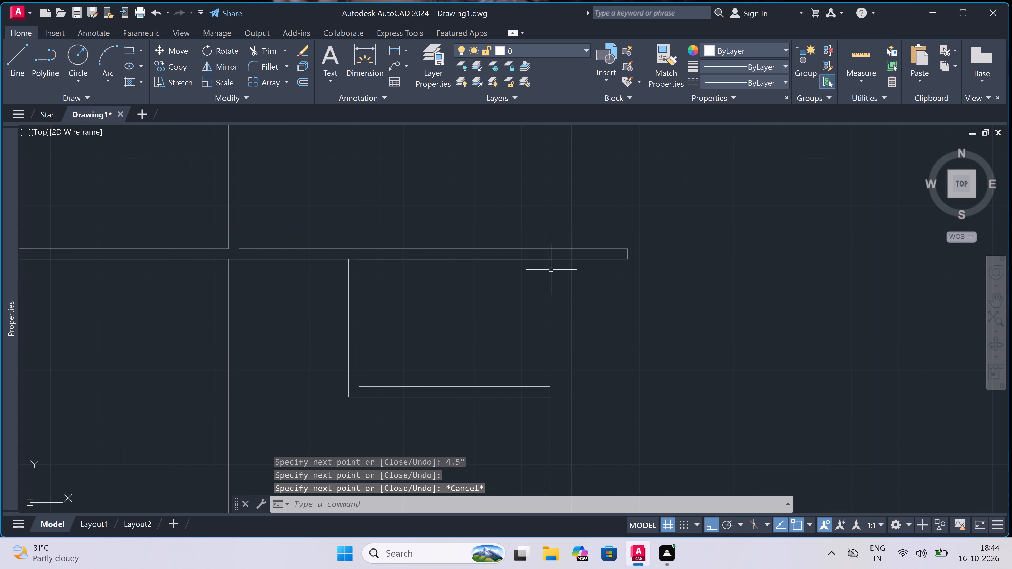
Draw a matching 2' projection of the right enclosure's bottom wall beyond the right exterior wall, closing back at its inner face.
key(space)
double_click(553, 397)
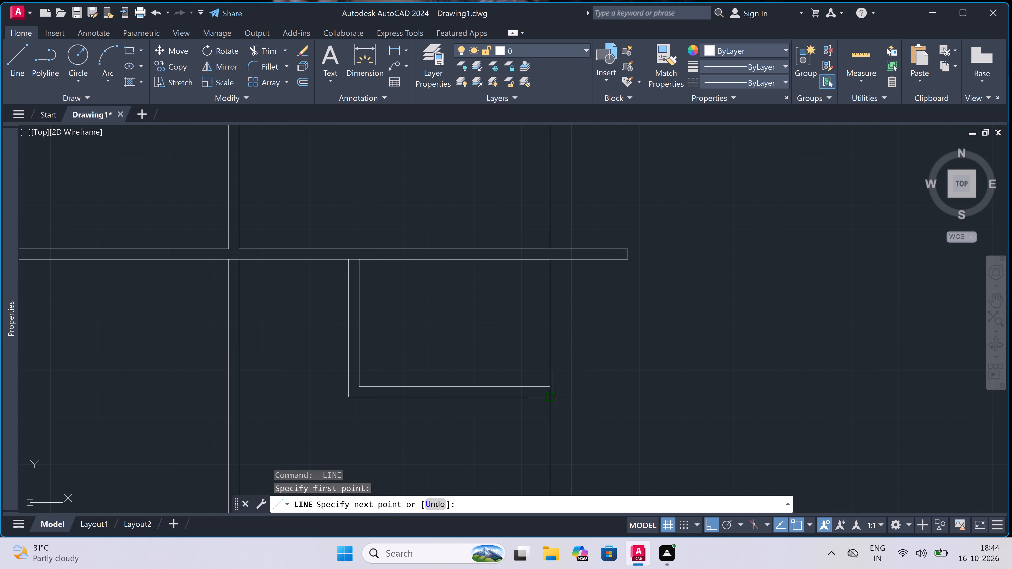
click(574, 400)
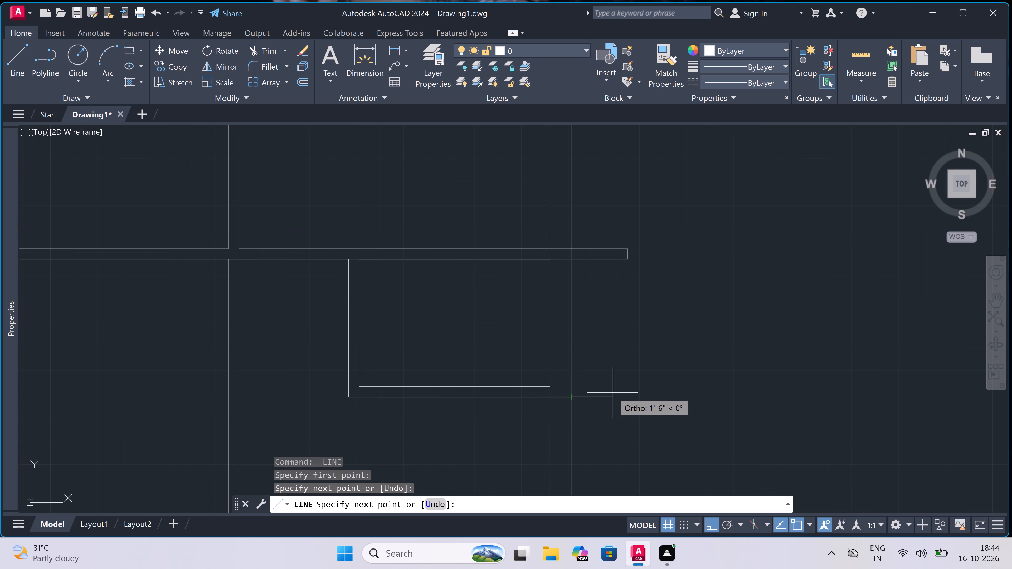
text(2')
key(space)
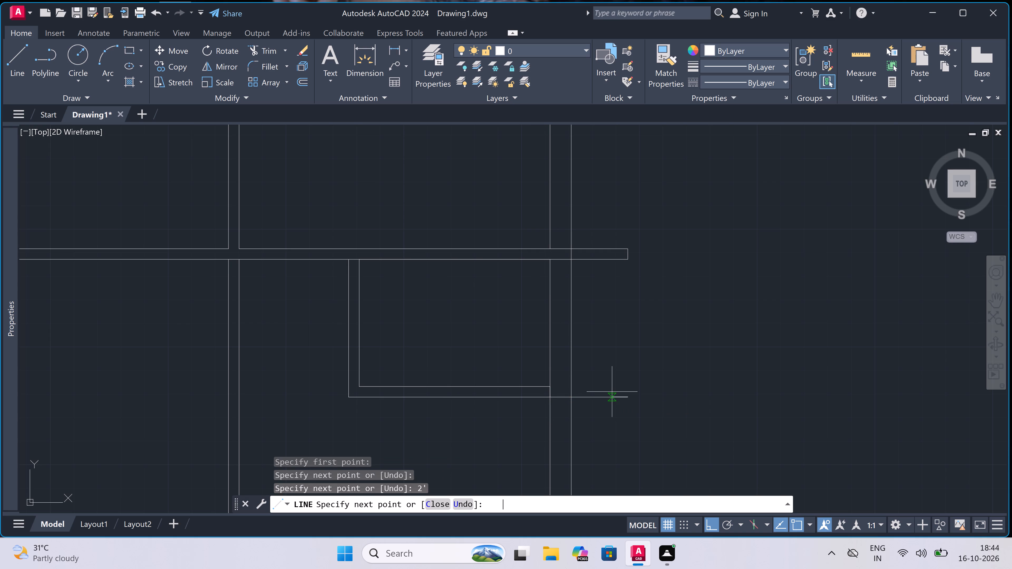
scroll(612, 391, up, 2)
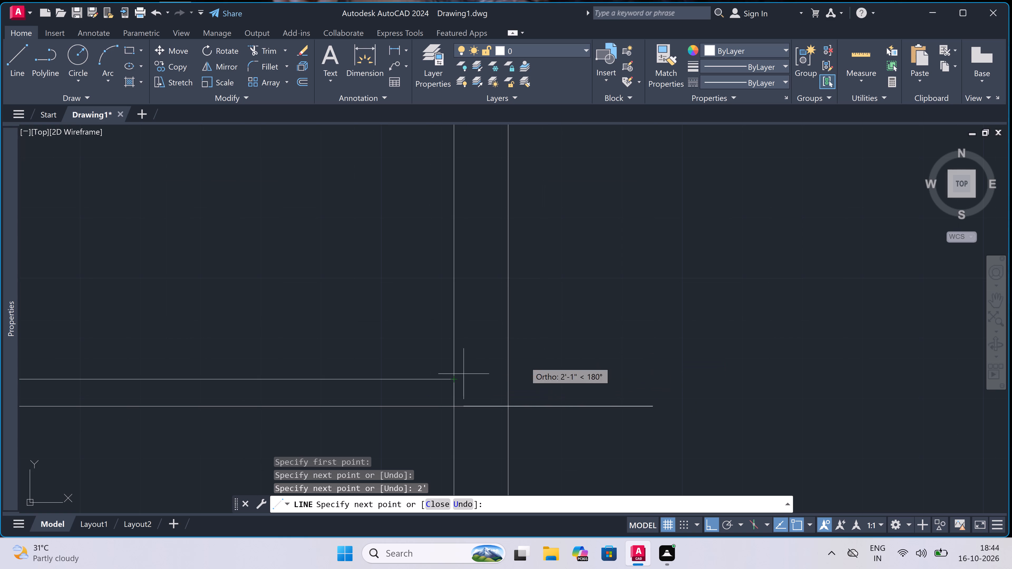
click(659, 378)
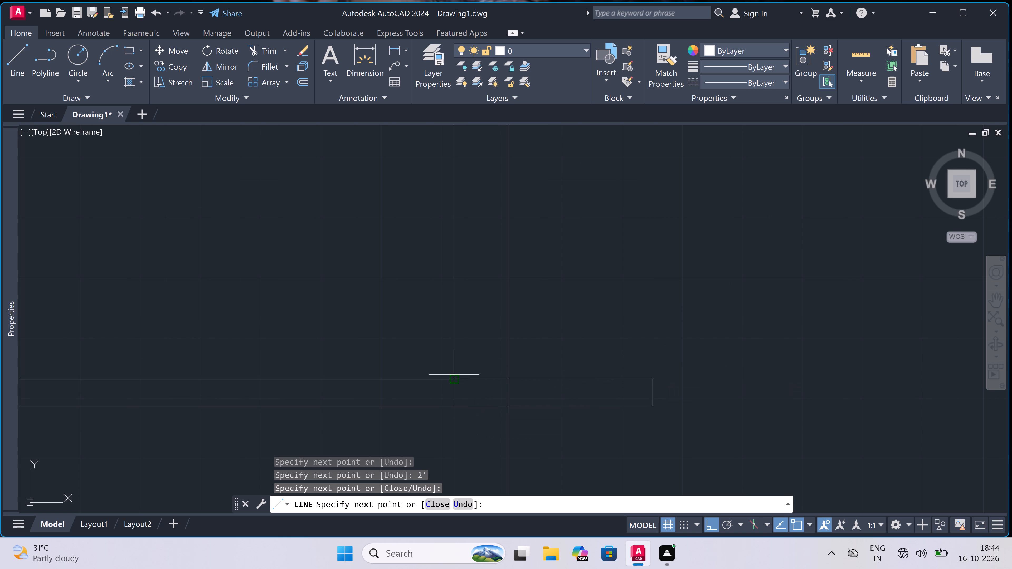
click(453, 375)
key(Escape)
Trim the right exterior wall's vertical lines where they cross the thickness of the lower and upper projections.
key(t)
key(r)
key(space)
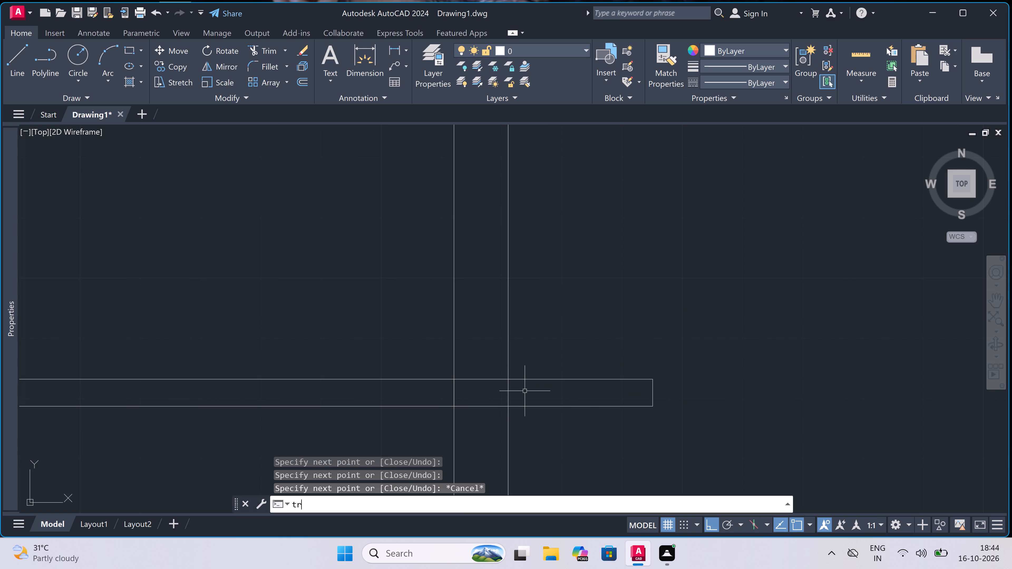
click(526, 391)
click(445, 399)
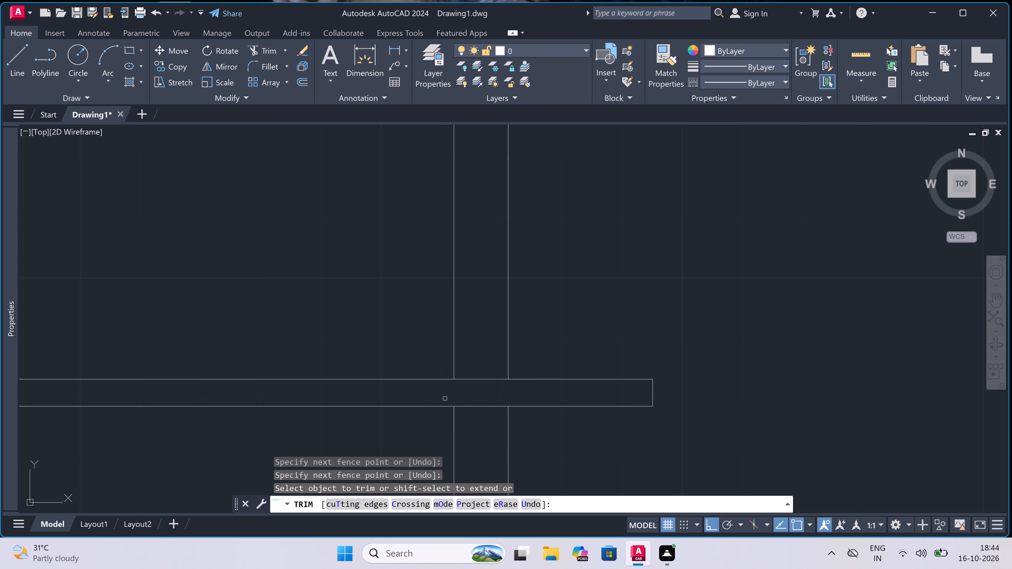
scroll(460, 397, down, 3)
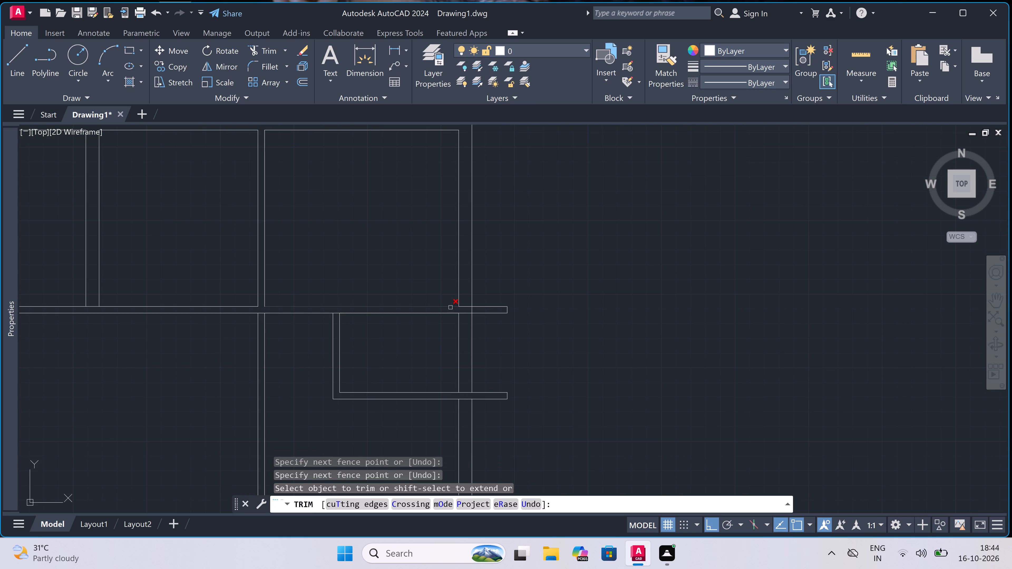
scroll(451, 311, up, 2)
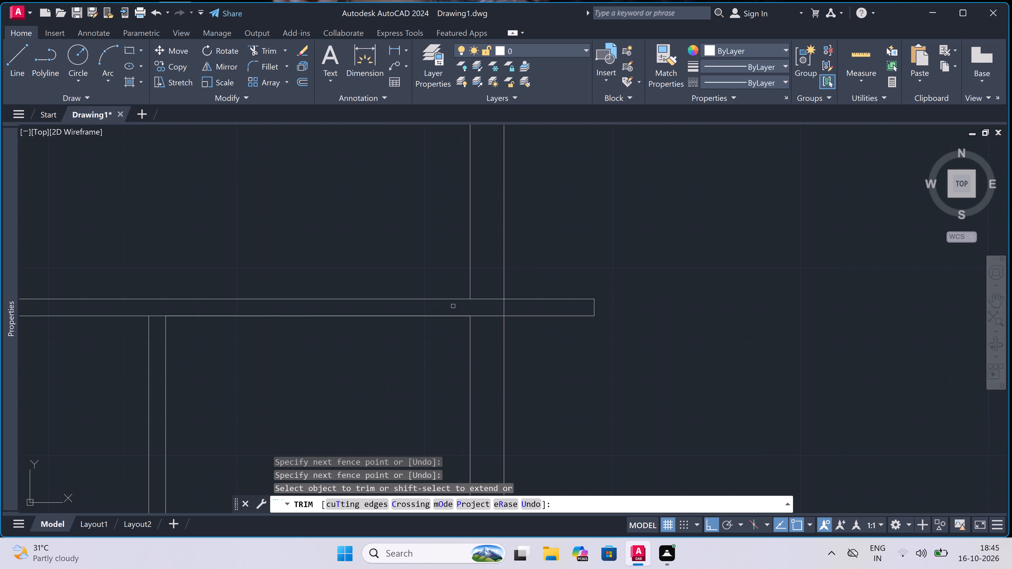
click(454, 306)
click(508, 304)
scroll(508, 304, down, 4)
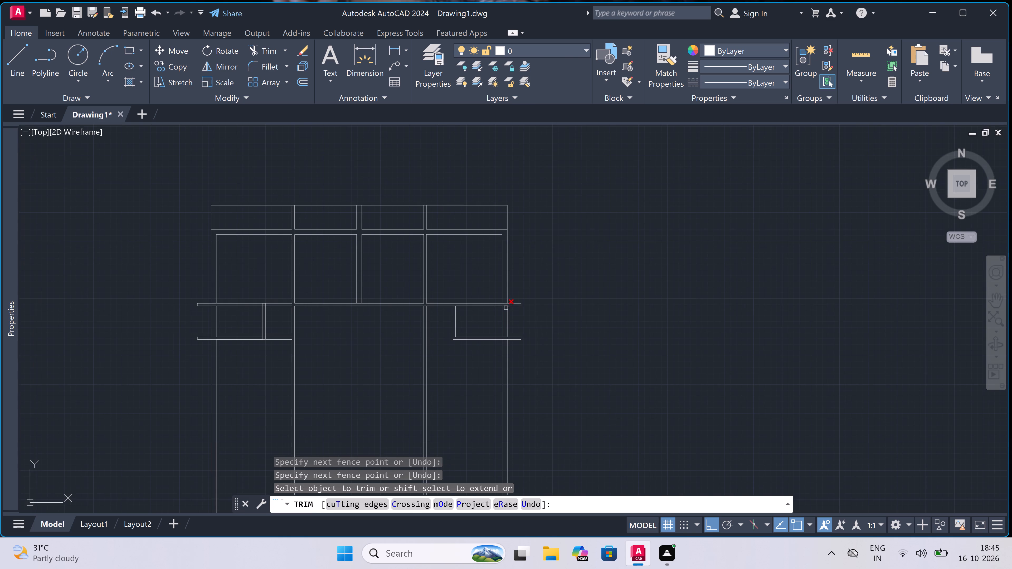
Trim the short horizontal segment where the right enclosure's left wall meets the horizontal wall above.
scroll(454, 317, up, 3)
click(454, 299)
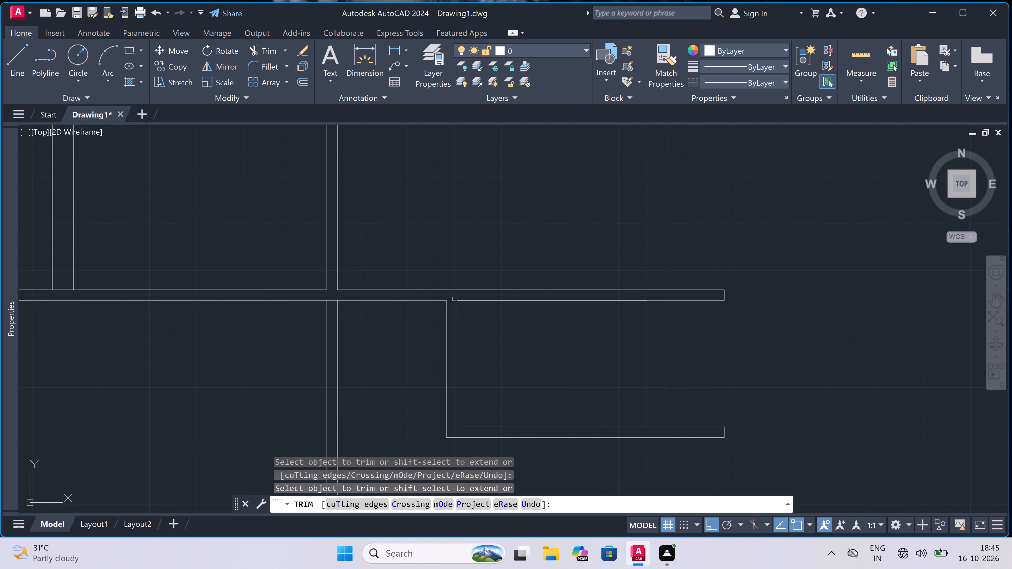
Trim the crossing lines where the left enclosure's vertical partition meets the horizontal wall above.
scroll(454, 299, down, 5)
scroll(420, 304, up, 2)
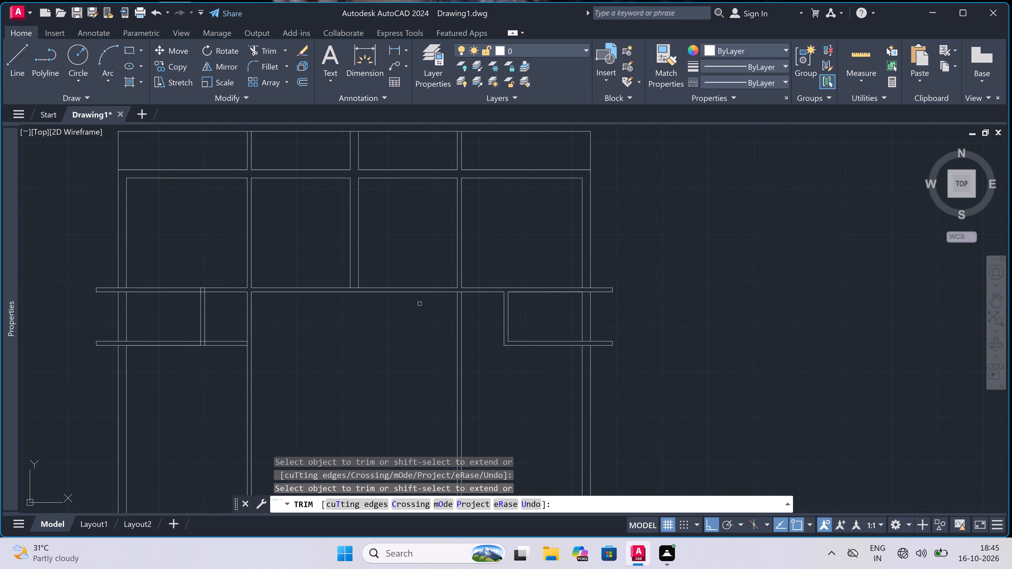
scroll(420, 304, down, 2)
scroll(331, 309, up, 4)
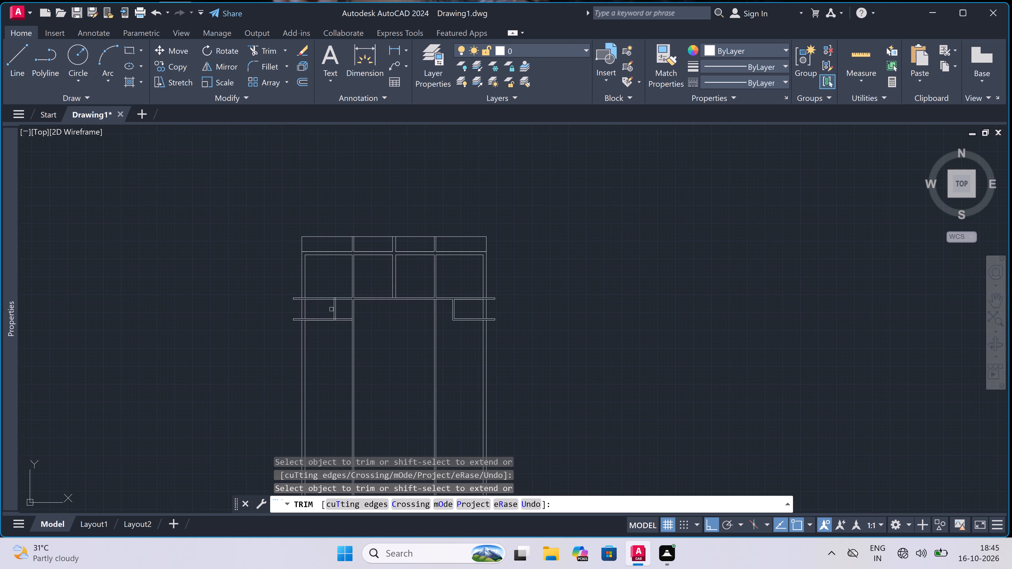
click(348, 238)
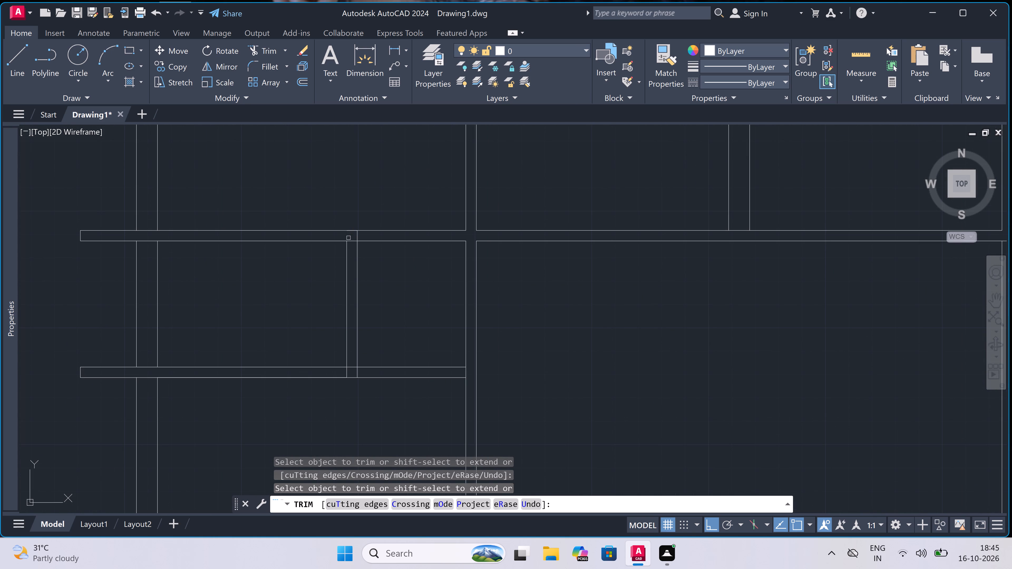
click(358, 237)
triple_click(352, 244)
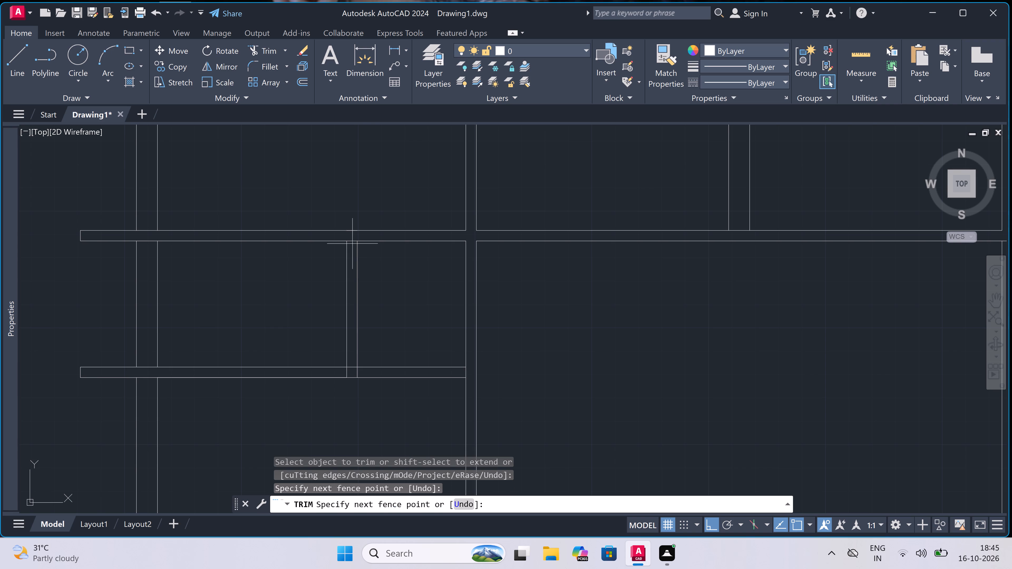
double_click(353, 238)
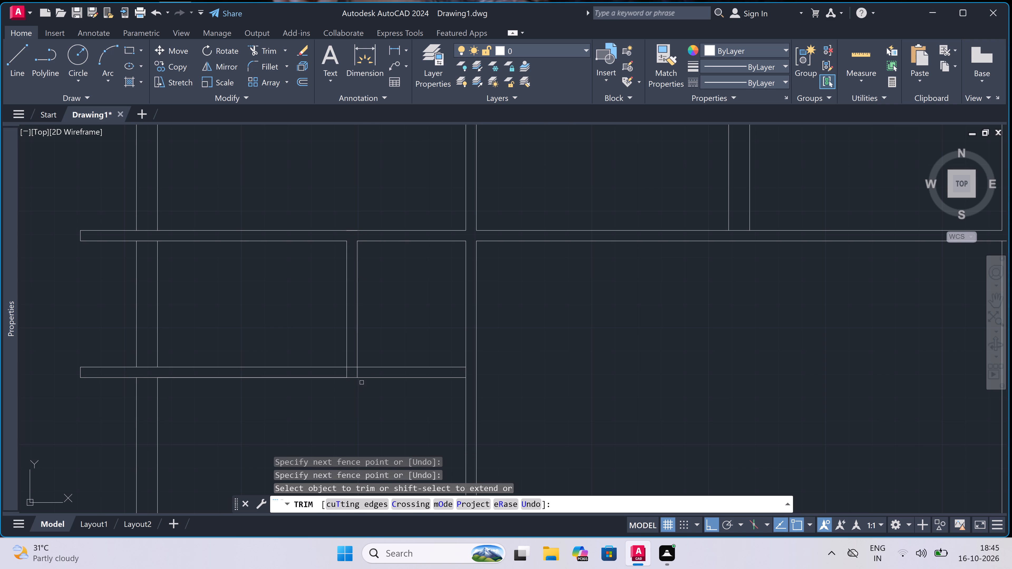
Trim the left enclosure's bottom wall lines beyond the partition and the overlapping stubs, leaving a clean outer corner.
scroll(360, 385, up, 3)
click(360, 384)
double_click(427, 280)
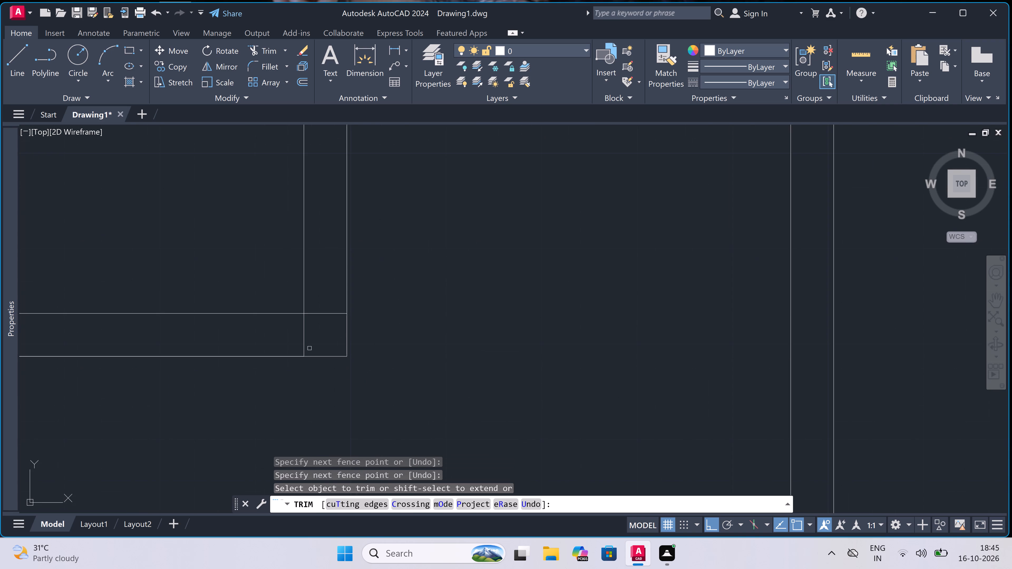
click(296, 340)
double_click(319, 306)
scroll(435, 310, down, 4)
key(Escape)
scroll(435, 310, down, 4)
scroll(466, 313, up, 2)
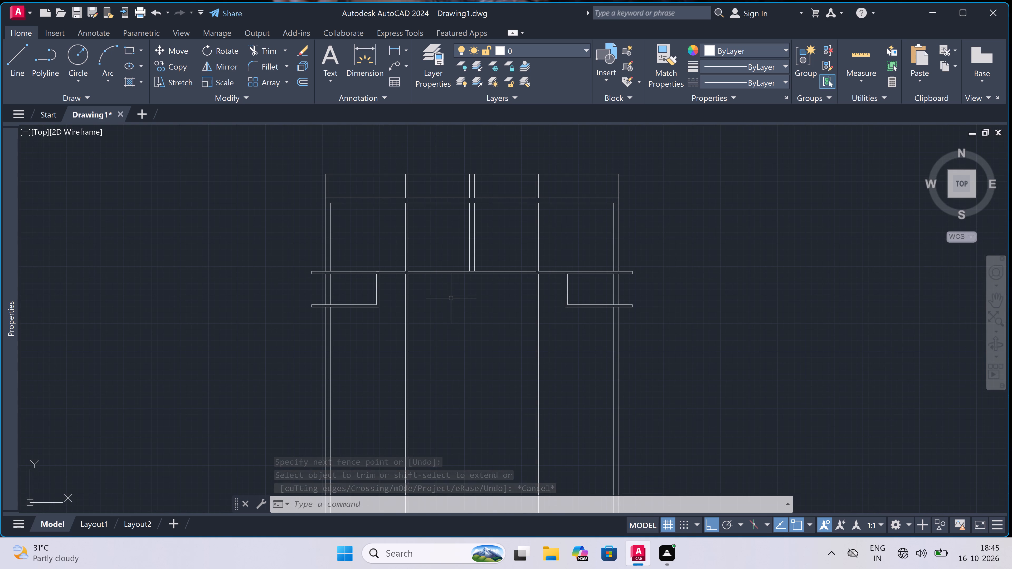
Draw a horizontal line joining the lower inward-facing corners of the right and left enclosures.
scroll(451, 298, down, 1)
scroll(453, 290, up, 3)
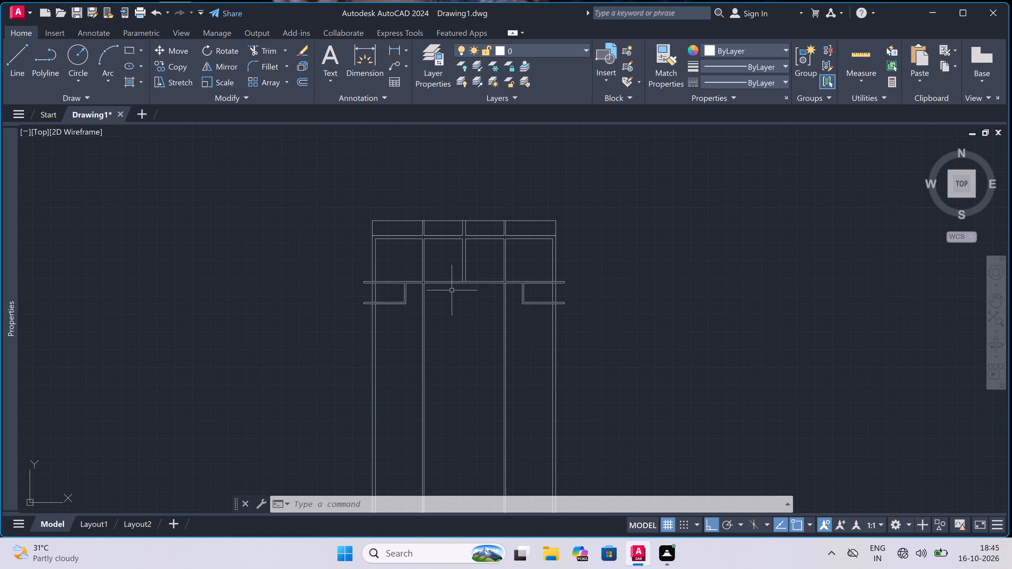
key(l)
key(space)
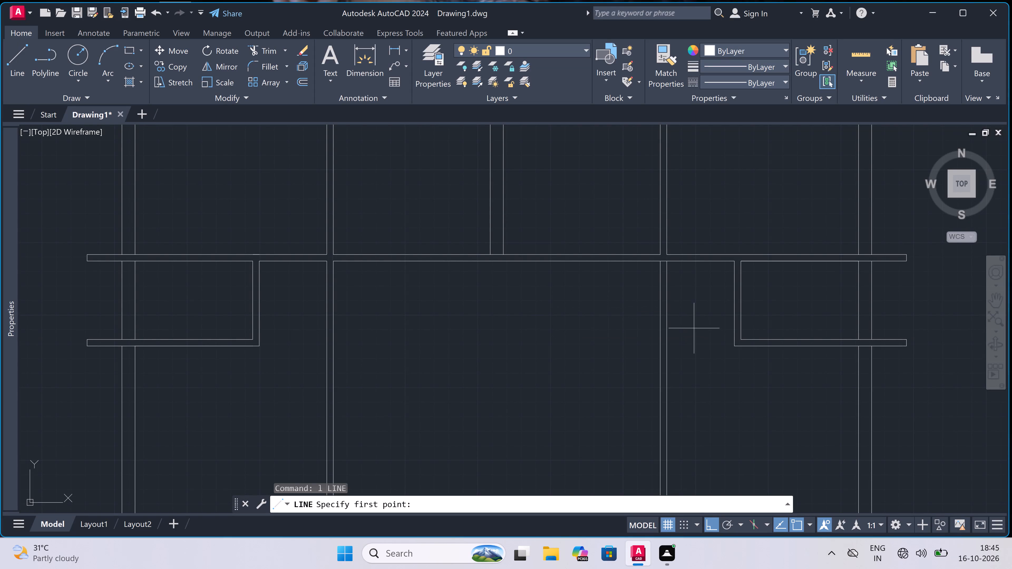
click(735, 347)
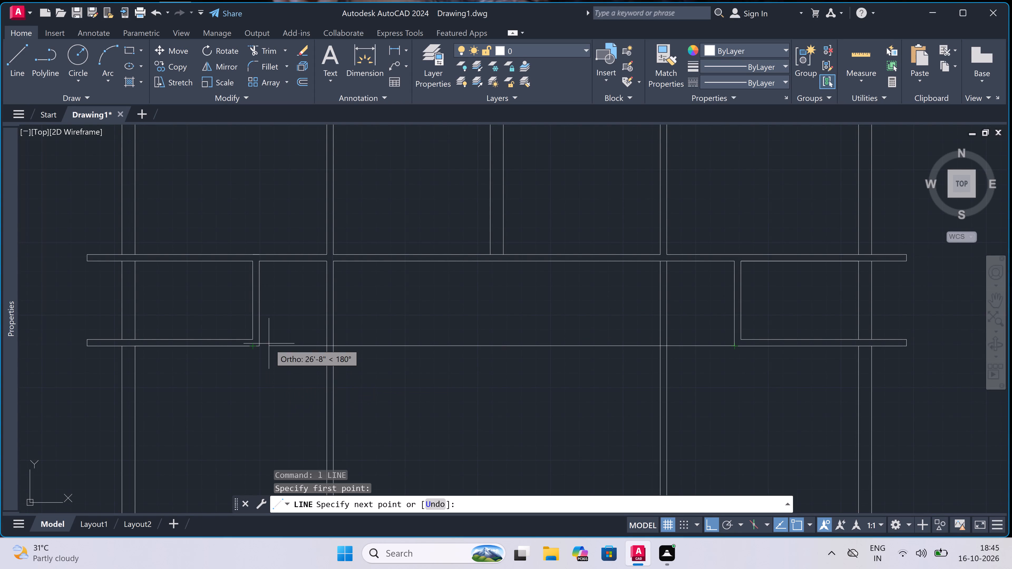
double_click(263, 347)
key(Escape)
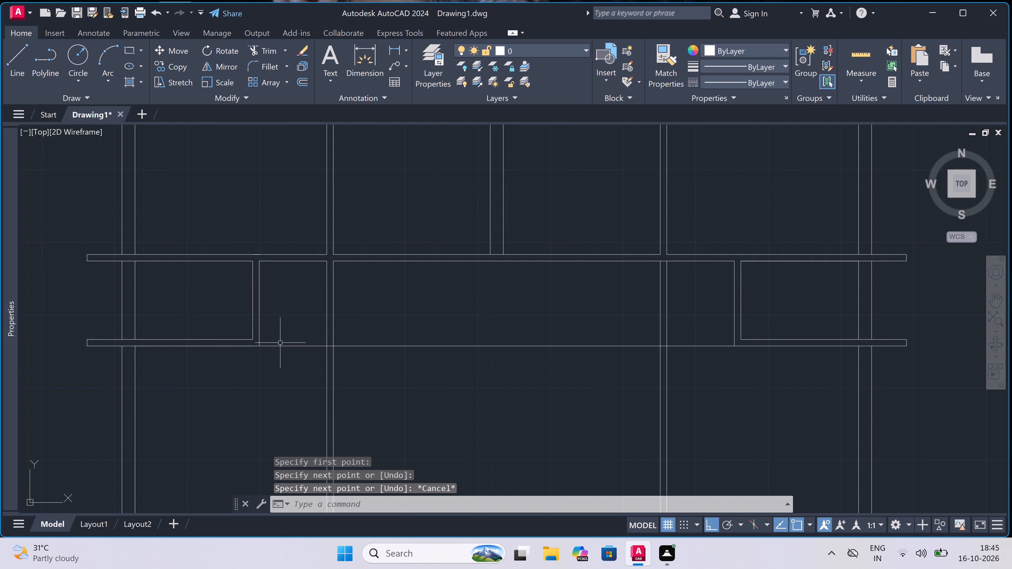
Draw short vertical lines across the horizontal wall's thickness, aligned with the facing sides of the two inner vertical walls.
key(space)
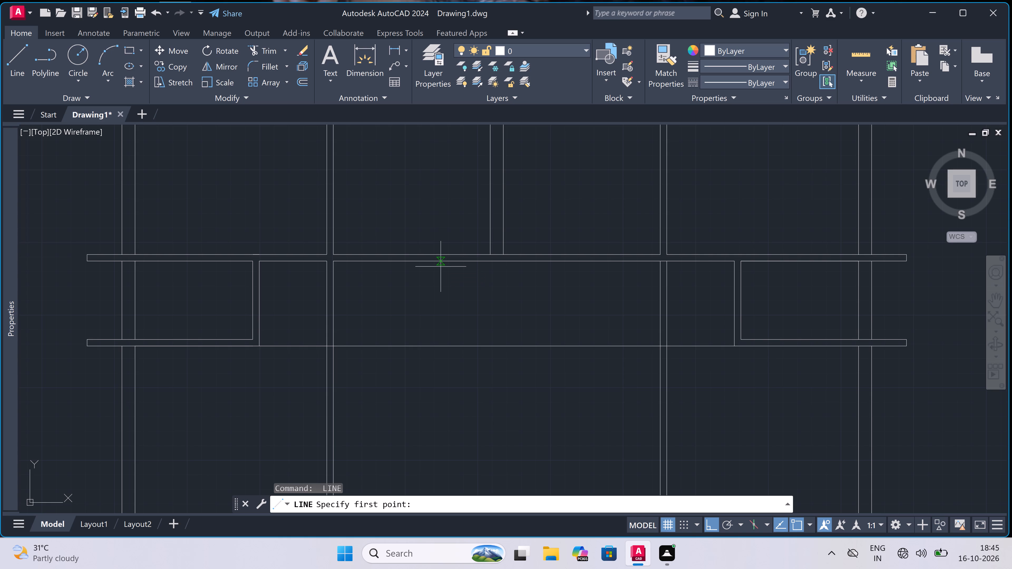
scroll(442, 272, down, 1)
scroll(444, 270, up, 2)
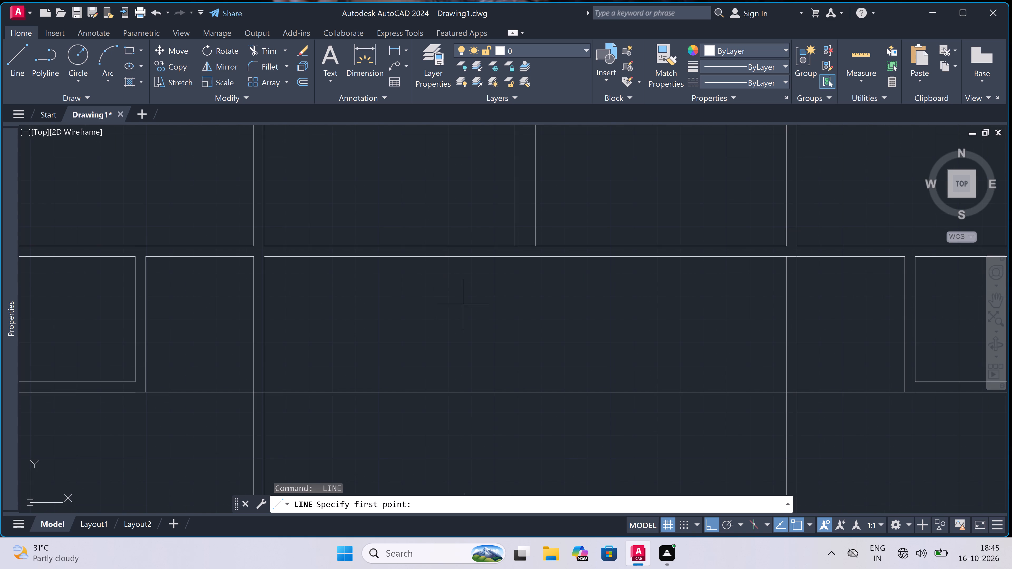
scroll(468, 330, down, 2)
scroll(480, 317, up, 3)
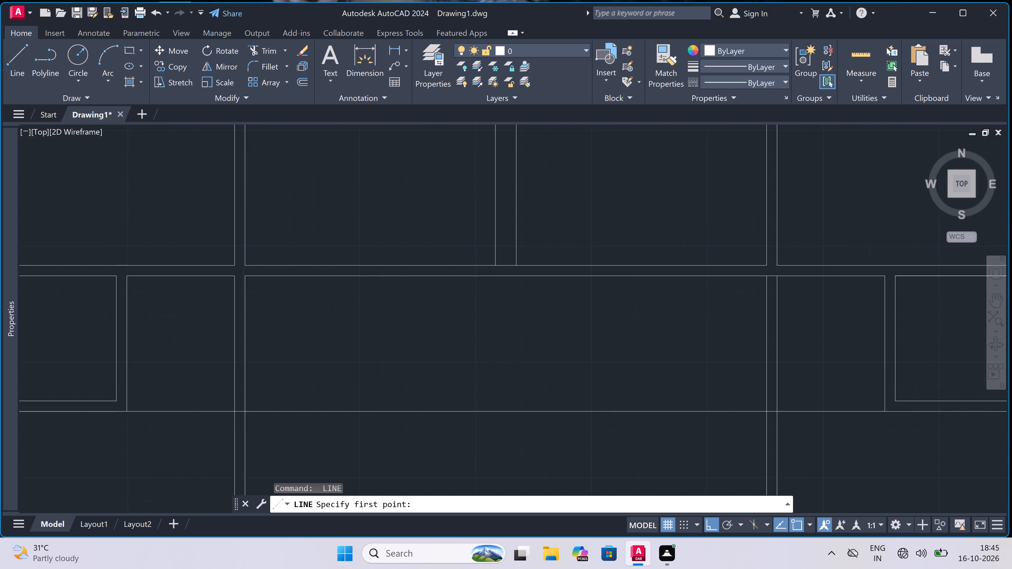
scroll(480, 315, down, 3)
scroll(480, 244, up, 2)
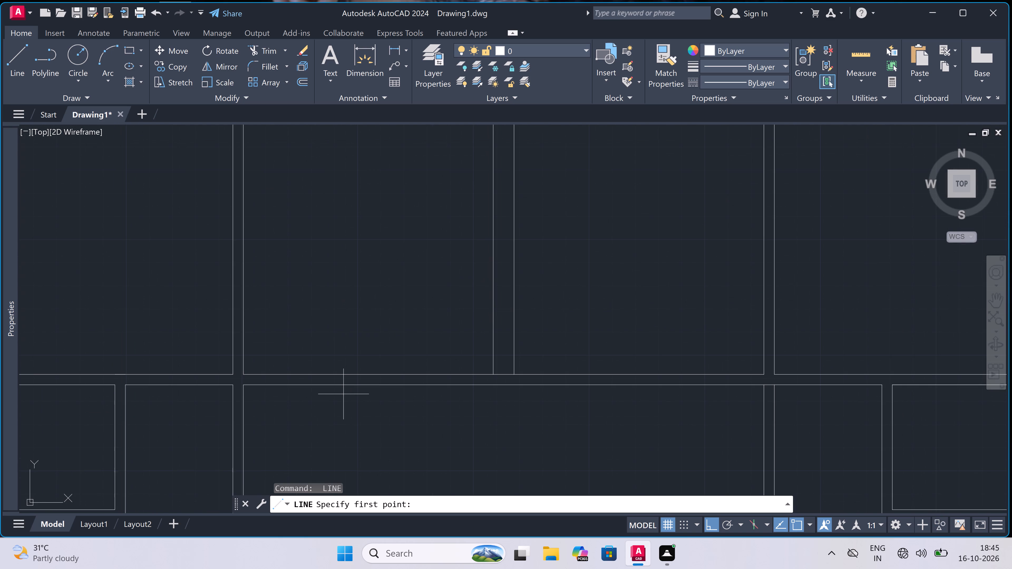
double_click(244, 380)
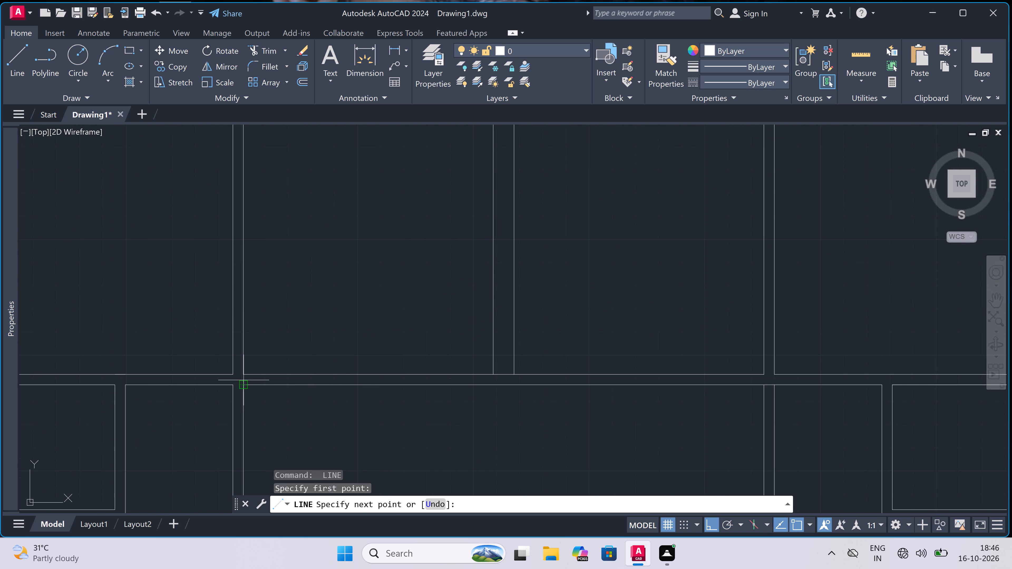
click(242, 376)
key(Escape)
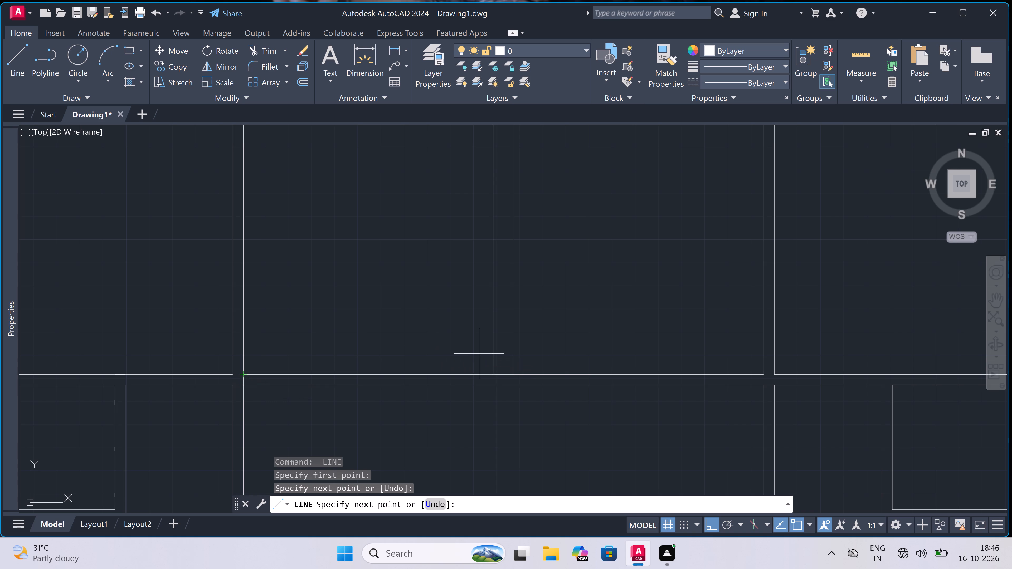
key(space)
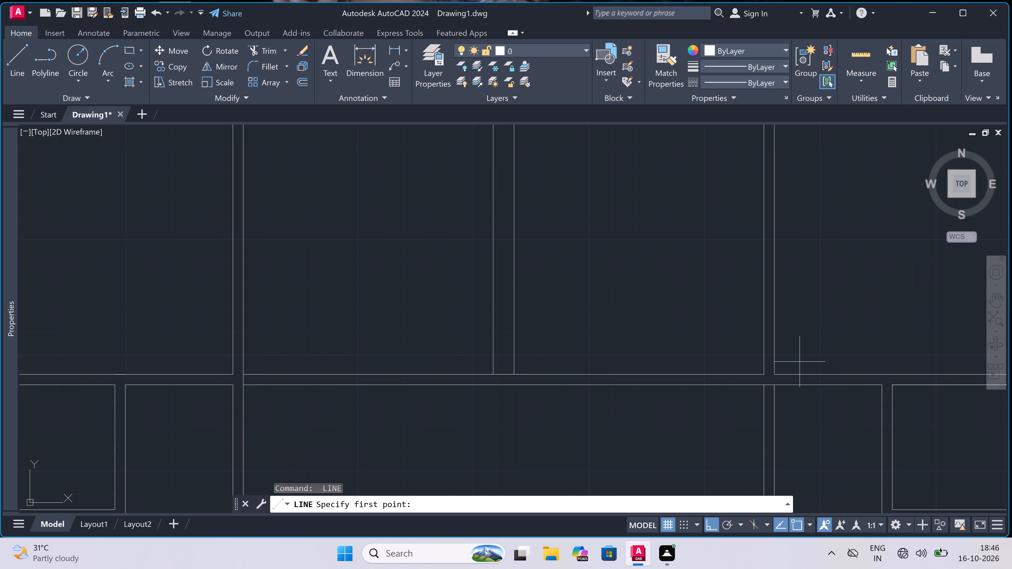
triple_click(763, 385)
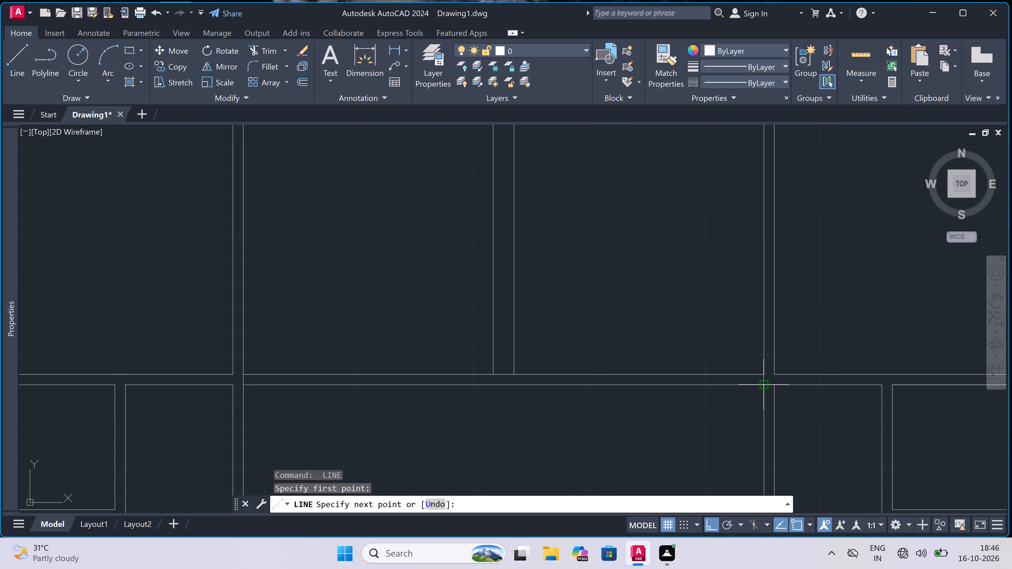
double_click(762, 371)
key(Escape)
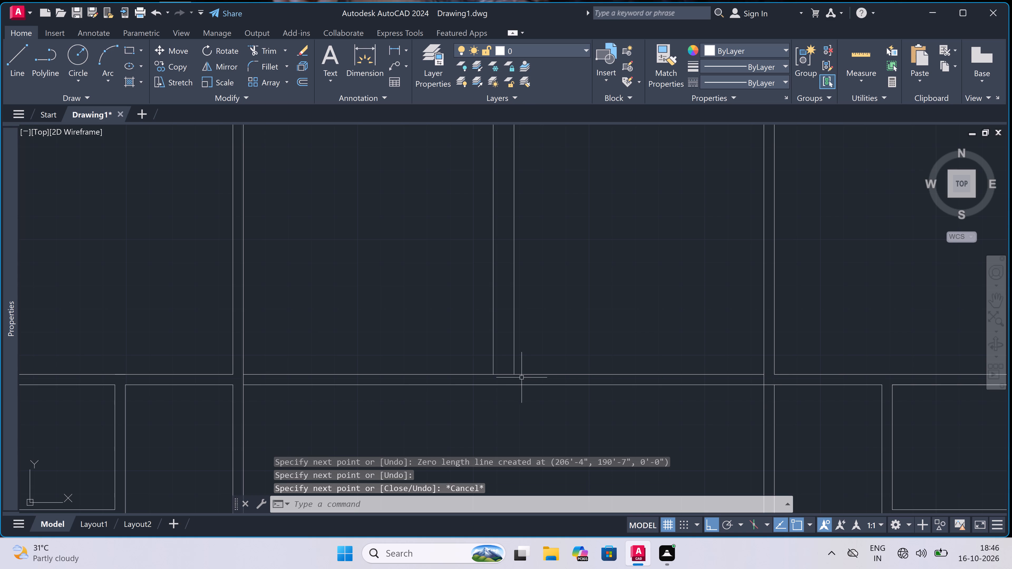
Trim away the upper horizontal wall's two lines between the inner vertical walls, opening the central space.
key(t)
key(r)
key(space)
click(602, 369)
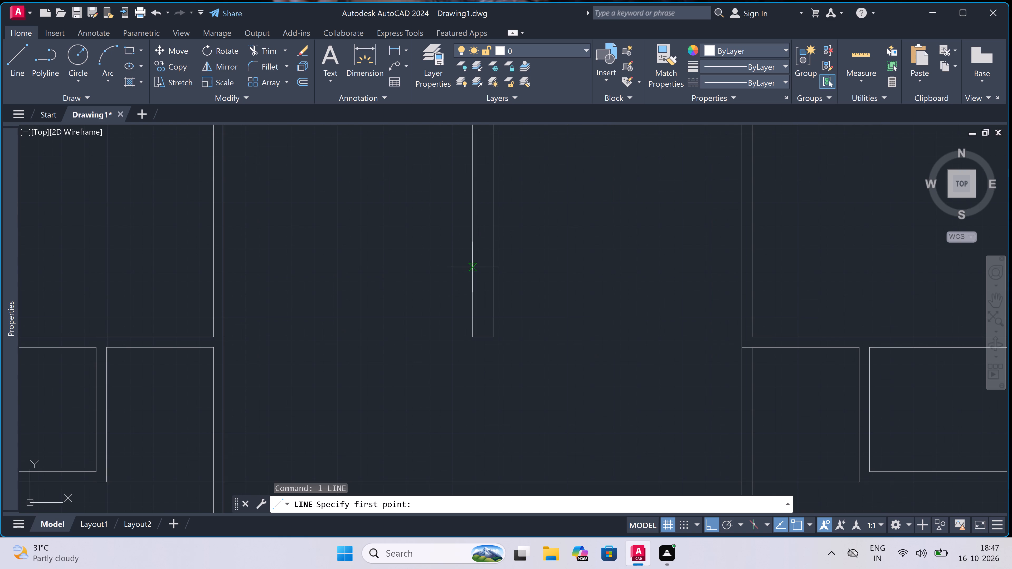
Draw a closing line across the central vertical wall above its lower end, then trim off the wall portion and leftover segment below it.
triple_click(472, 268)
click(495, 271)
key(Escape)
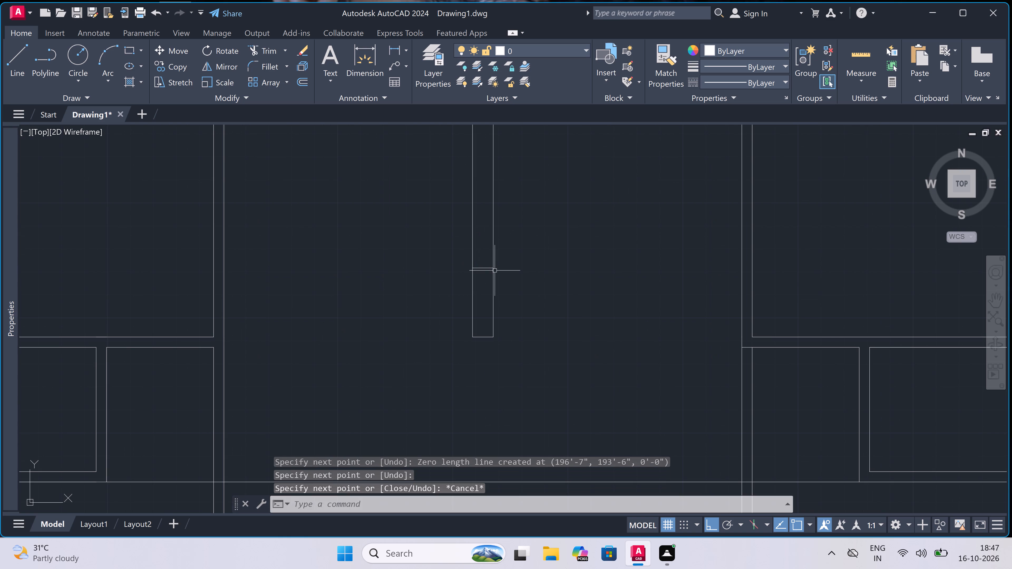
key(t)
key(r)
key(space)
double_click(503, 283)
click(456, 312)
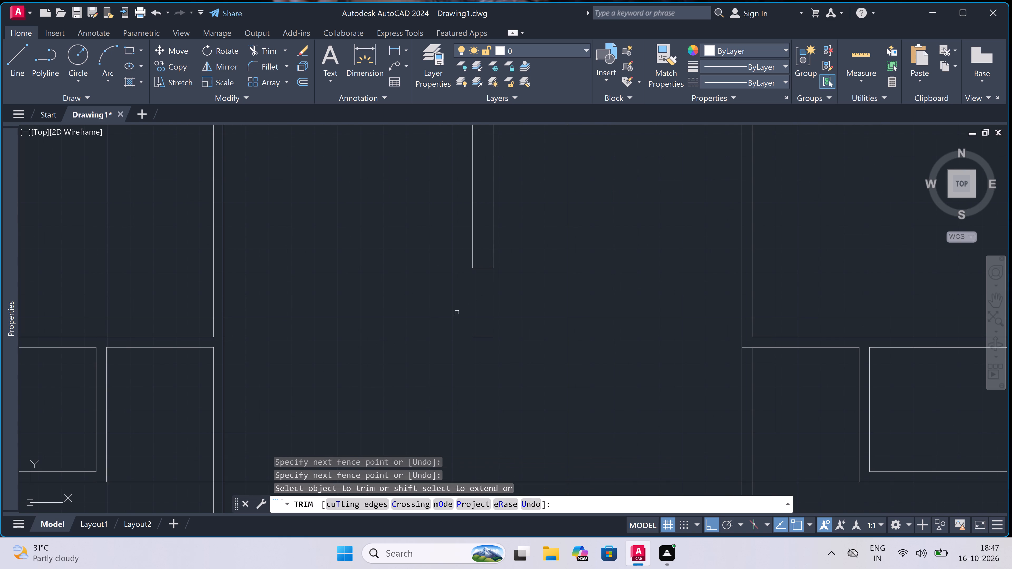
double_click(461, 324)
click(470, 347)
click(480, 332)
click(480, 351)
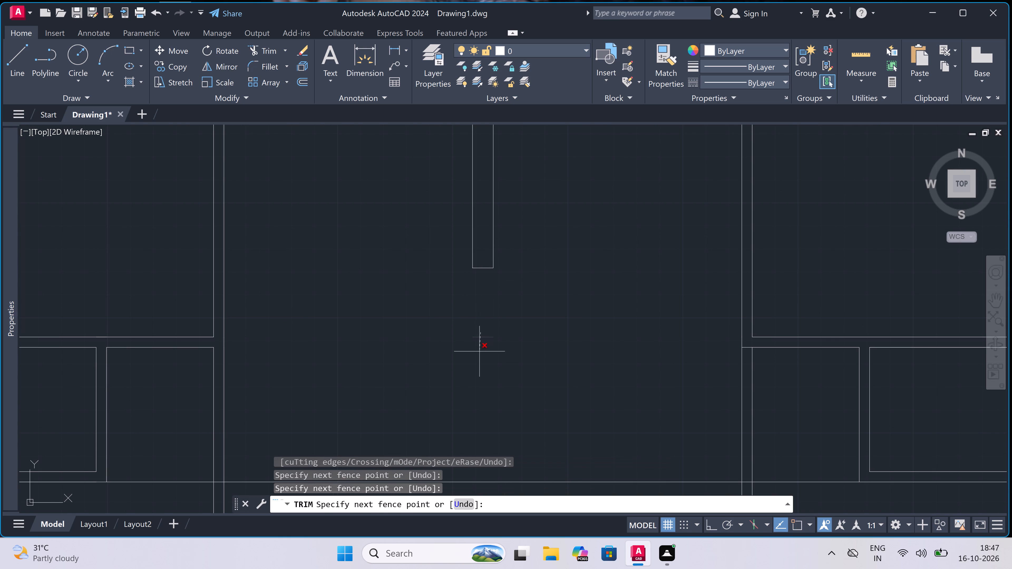
key(Escape)
Draw a 6'9" vertical construction line downward from the central wall's lower-left corner.
text(l)
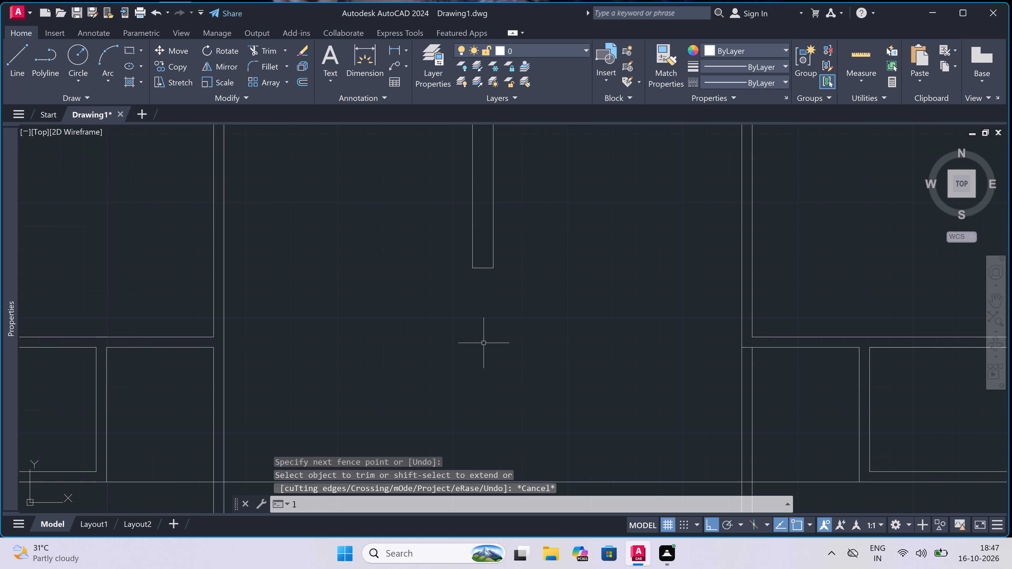
key(space)
scroll(484, 343, down, 1)
scroll(455, 364, up, 1)
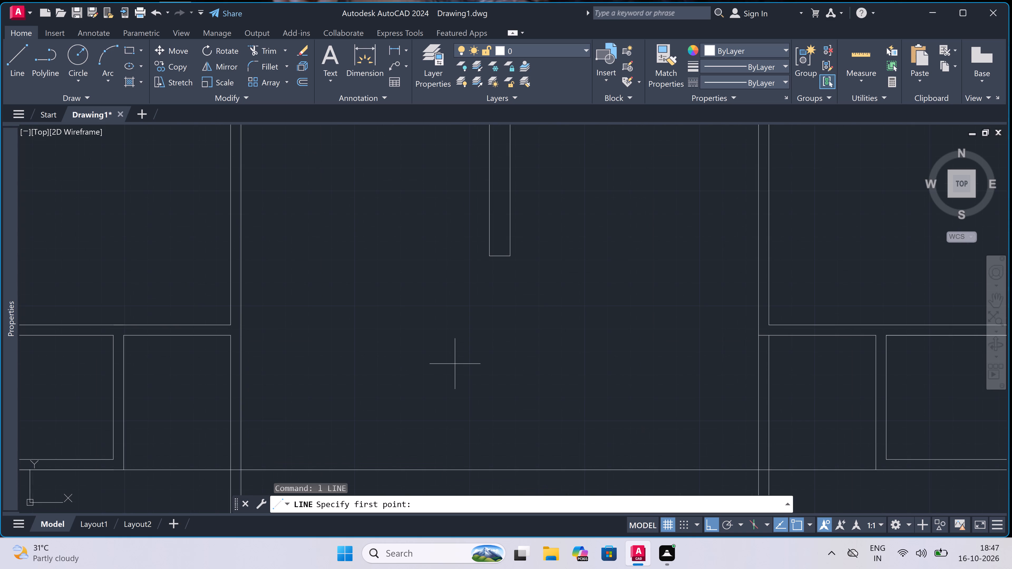
click(493, 257)
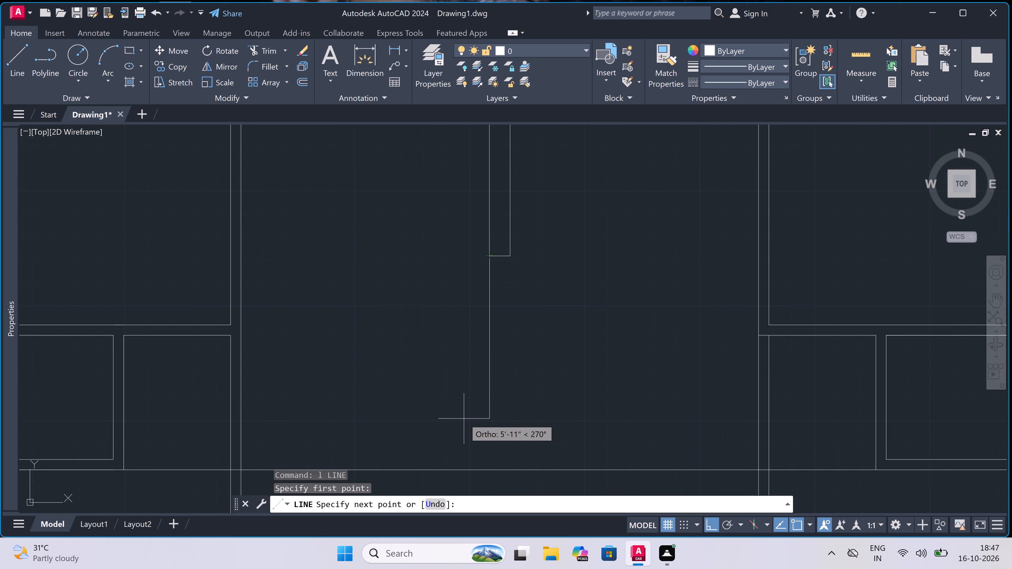
text(6'9")
key(space)
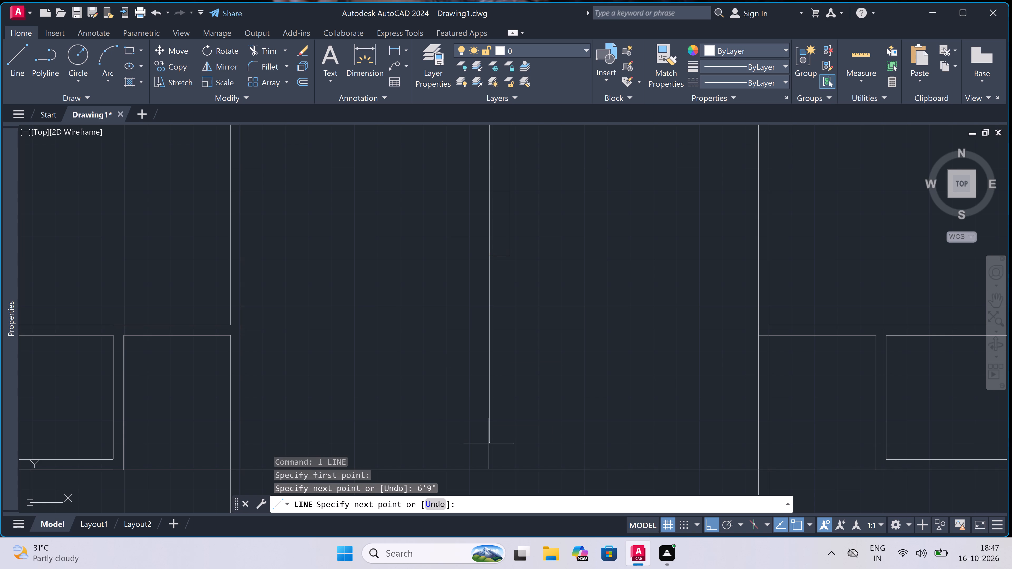
key(Escape)
Move the 6'9" line straight down so its lower end meets the long horizontal line between the enclosures.
double_click(501, 414)
click(472, 426)
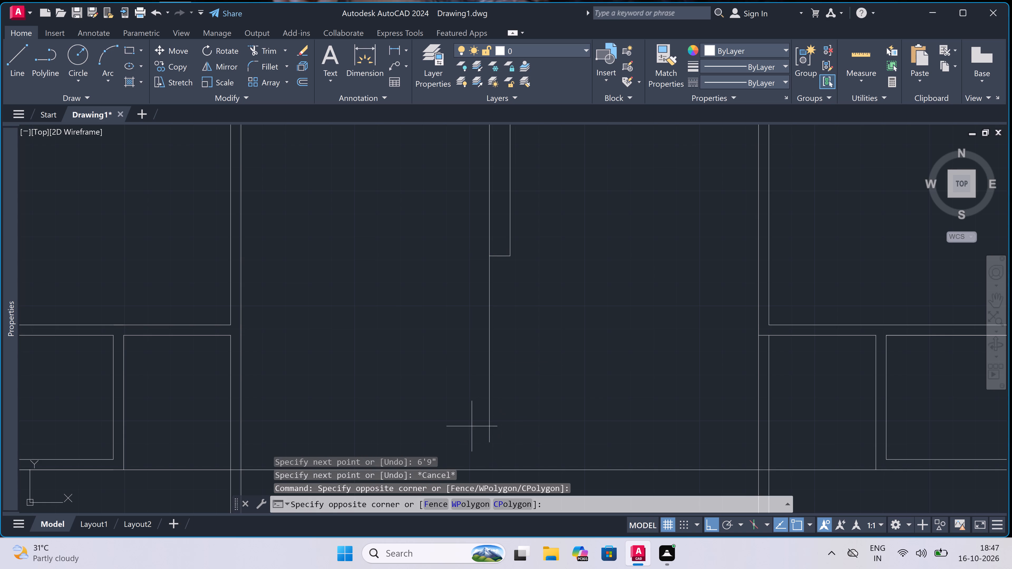
double_click(577, 344)
click(573, 321)
drag(573, 321, 570, 324)
click(435, 369)
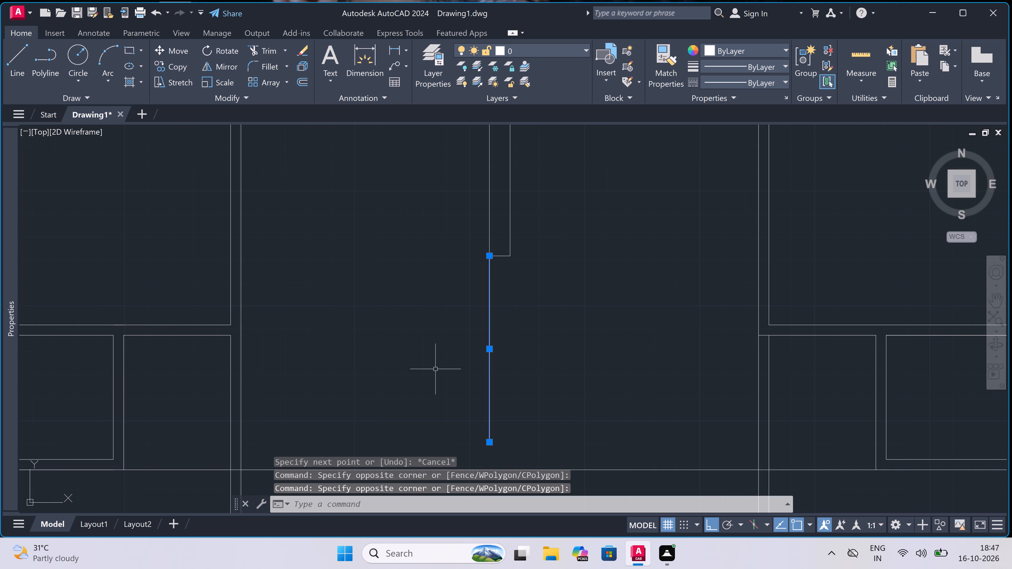
click(173, 50)
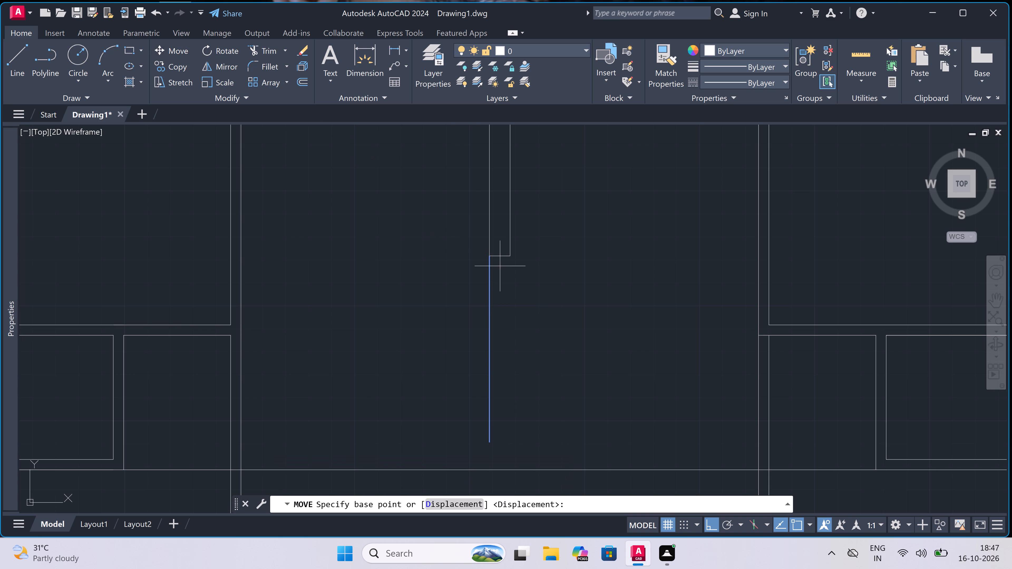
scroll(492, 324, down, 2)
scroll(494, 372, up, 3)
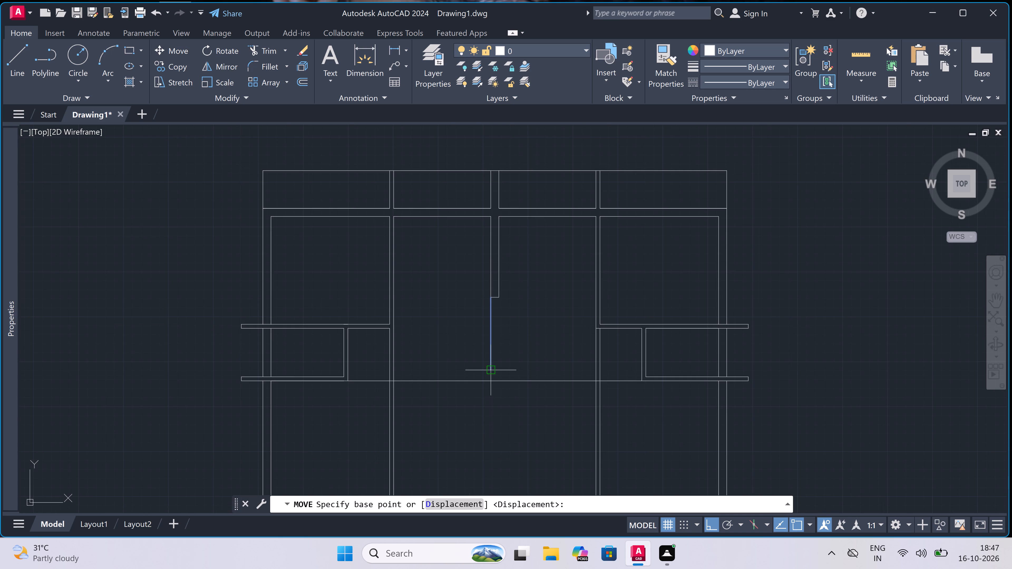
double_click(479, 365)
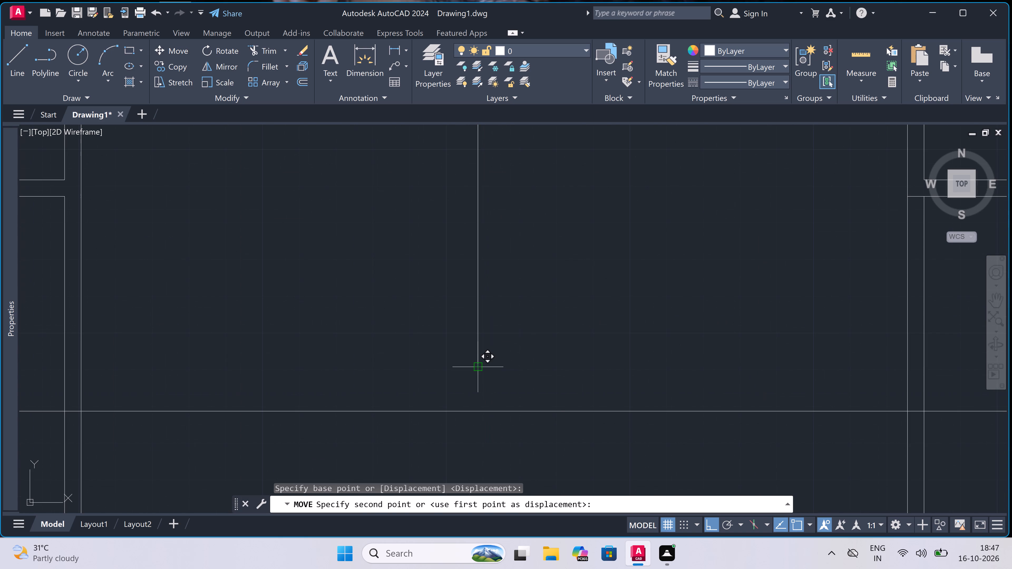
click(476, 410)
scroll(476, 409, down, 1)
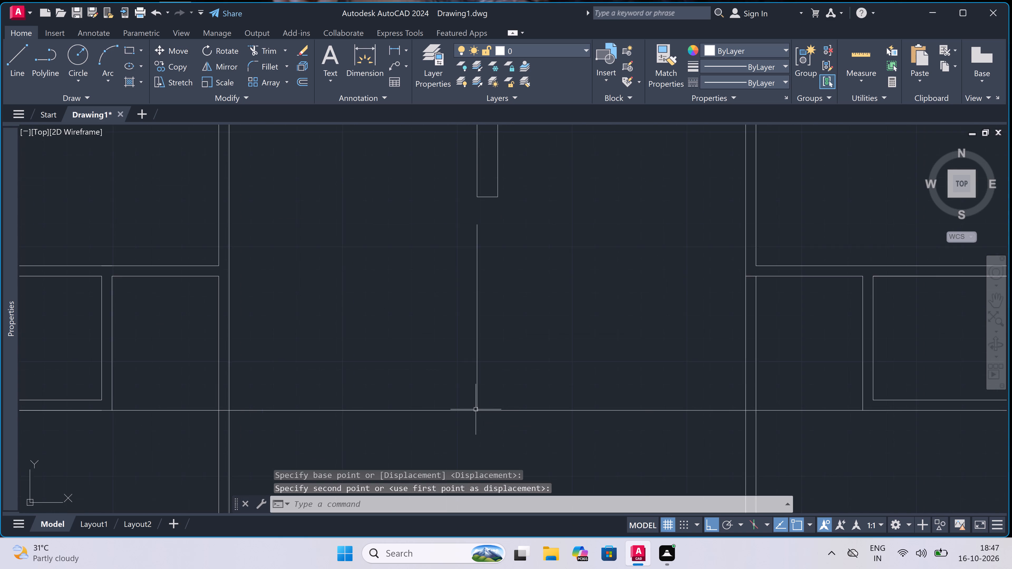
Extend both faces of the central wall down to the construction line's upper end, closing them there with a 9" horizontal line.
scroll(476, 409, down, 1)
scroll(470, 271, up, 3)
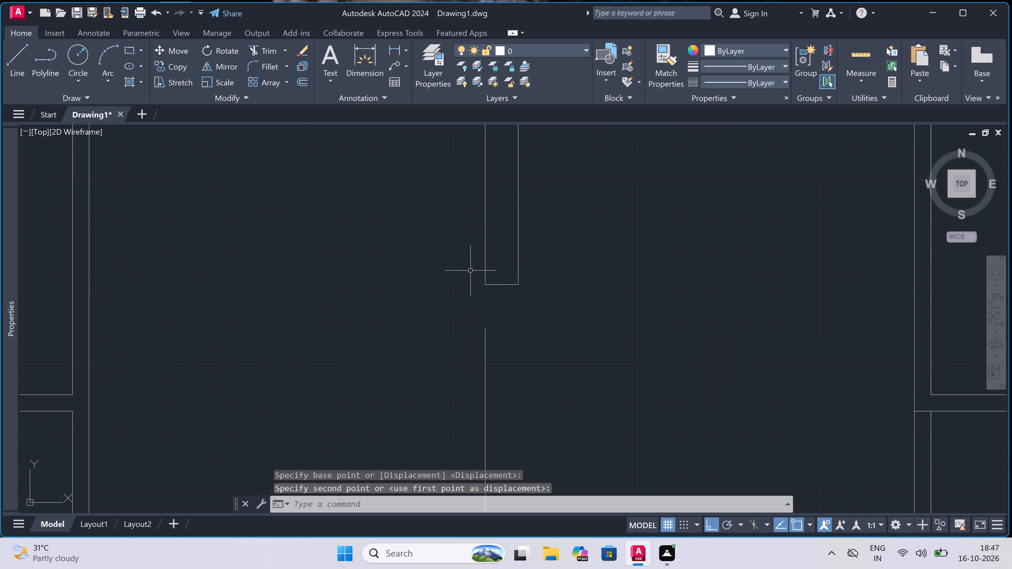
key(l)
key(space)
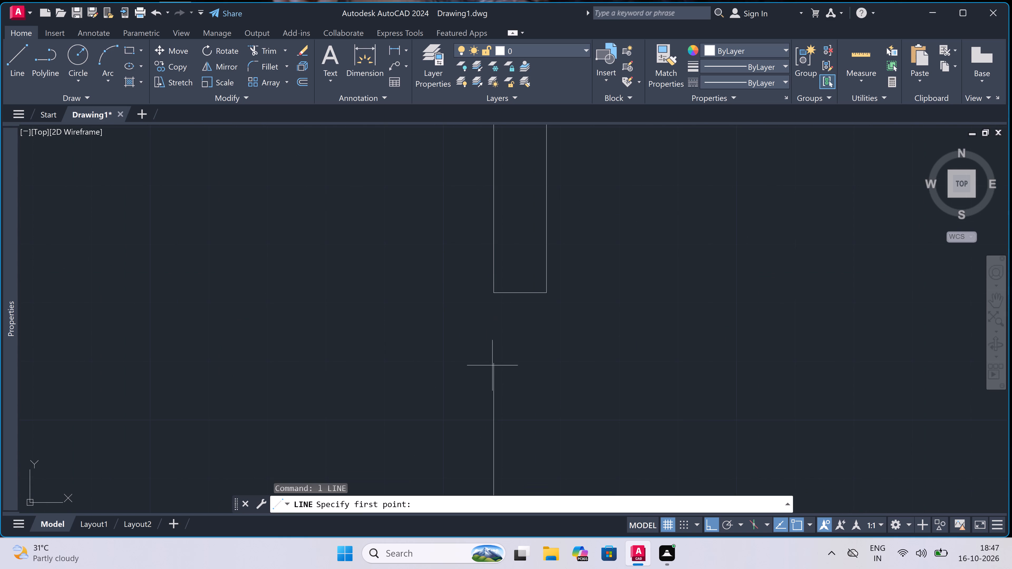
click(493, 365)
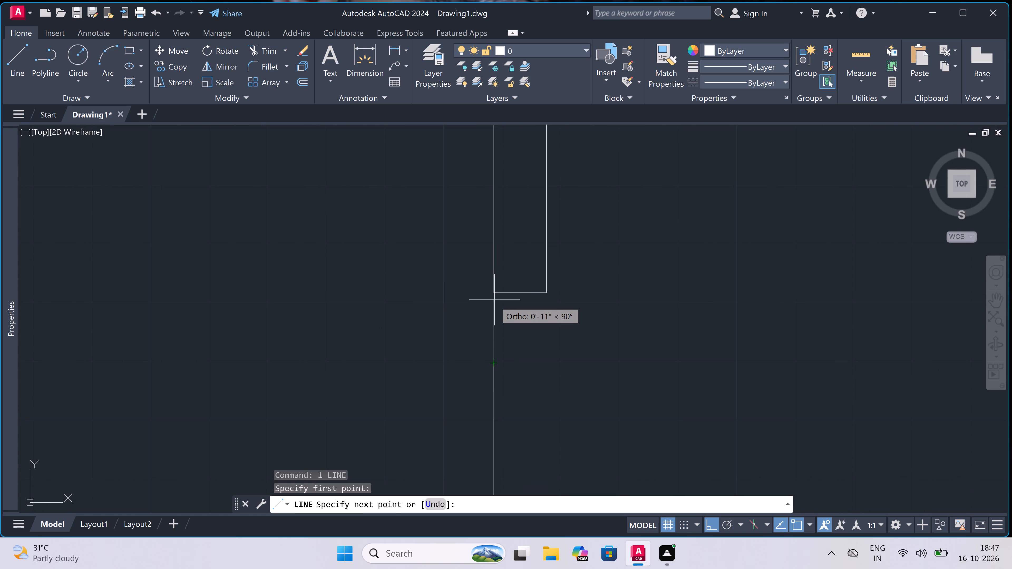
click(495, 297)
key(Escape)
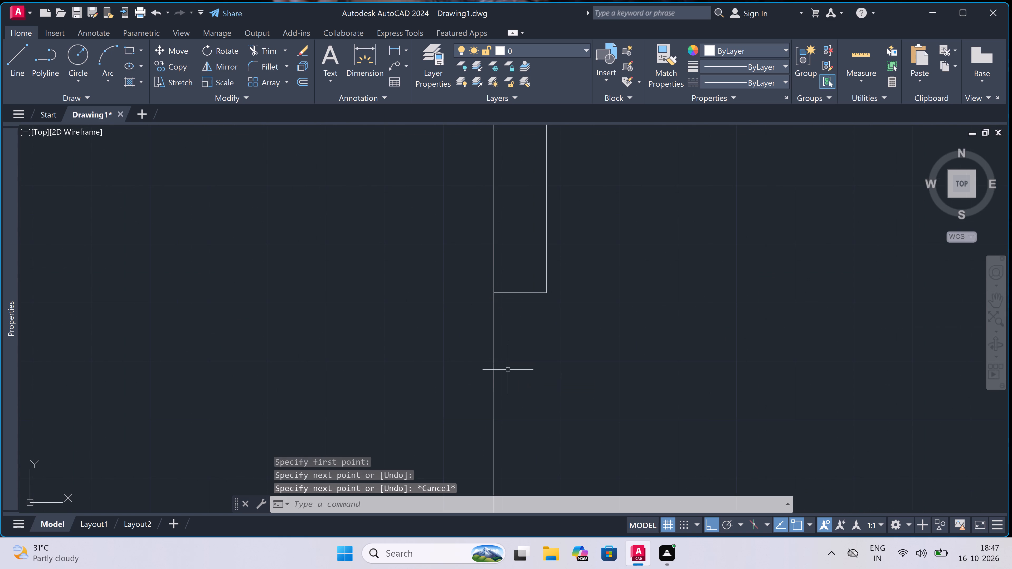
key(space)
click(495, 364)
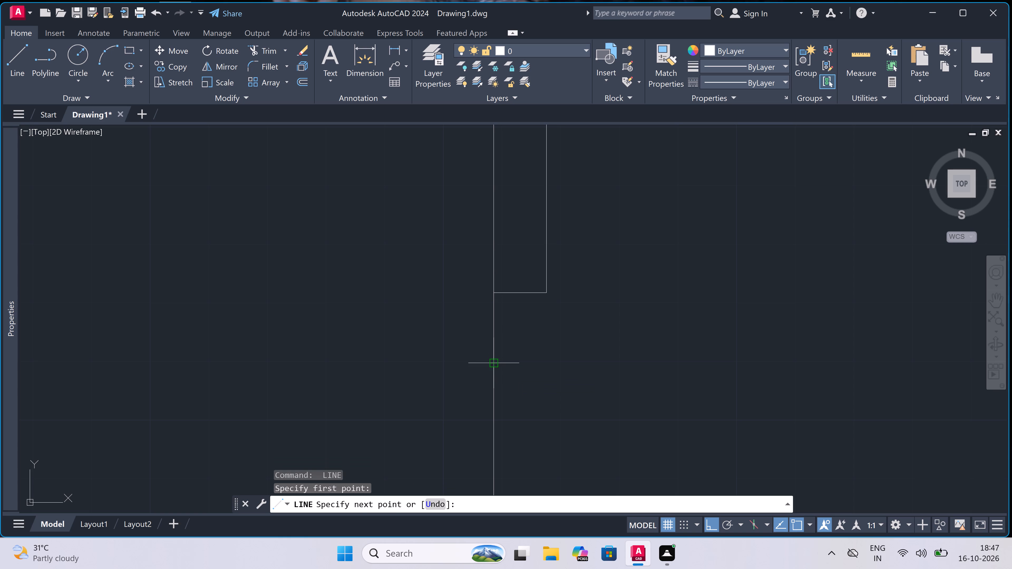
text(9")
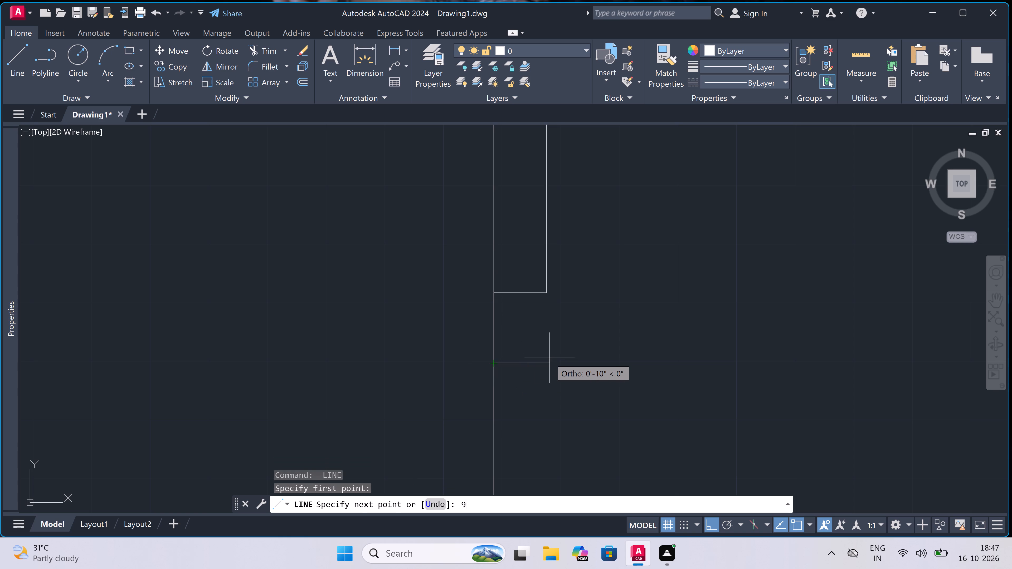
key(space)
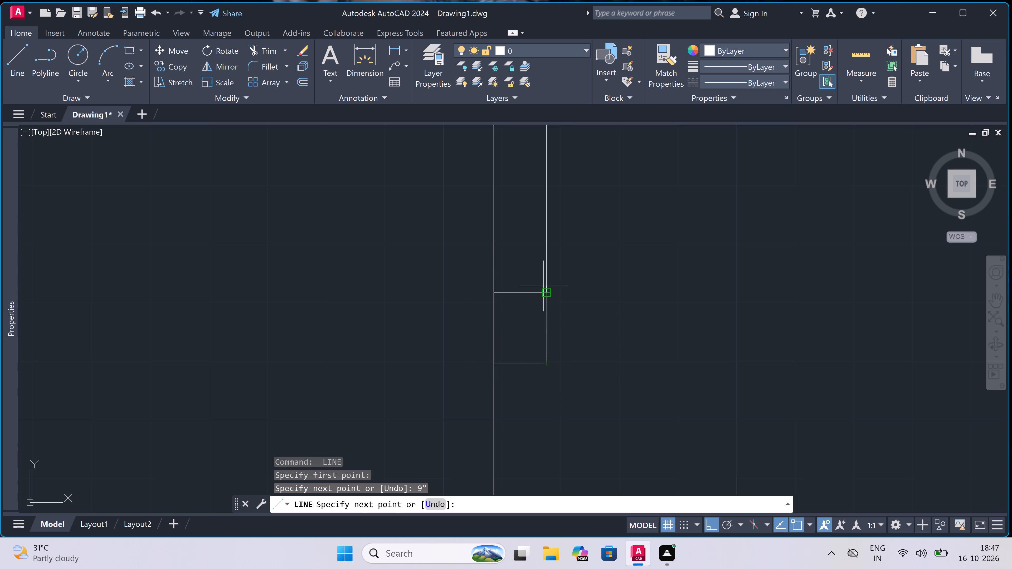
click(543, 290)
key(Escape)
Trim the former end line inside the extended central wall and remove the vertical construction line below the wall.
key(t)
key(r)
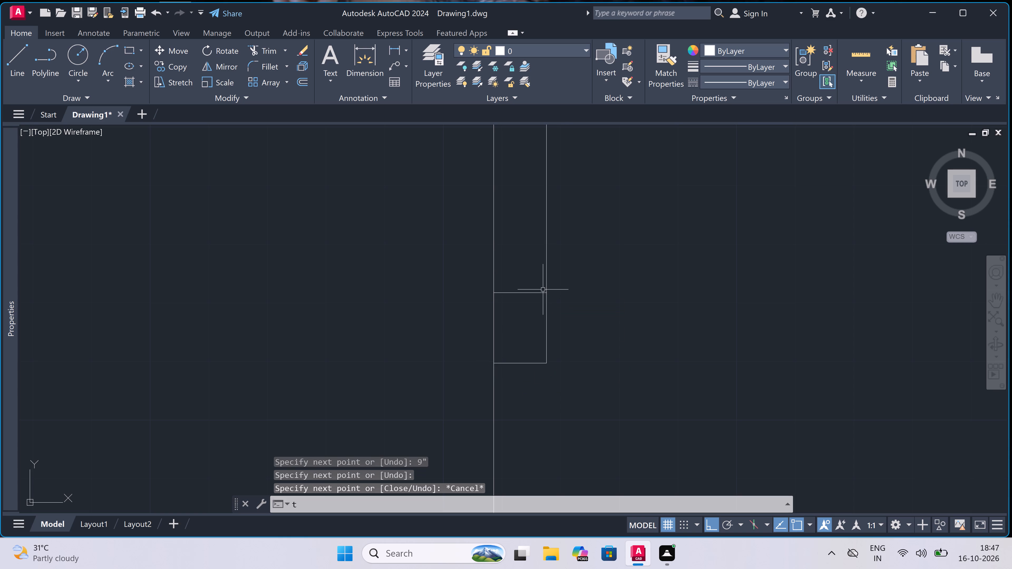
key(space)
click(532, 283)
click(529, 324)
scroll(529, 324, down, 4)
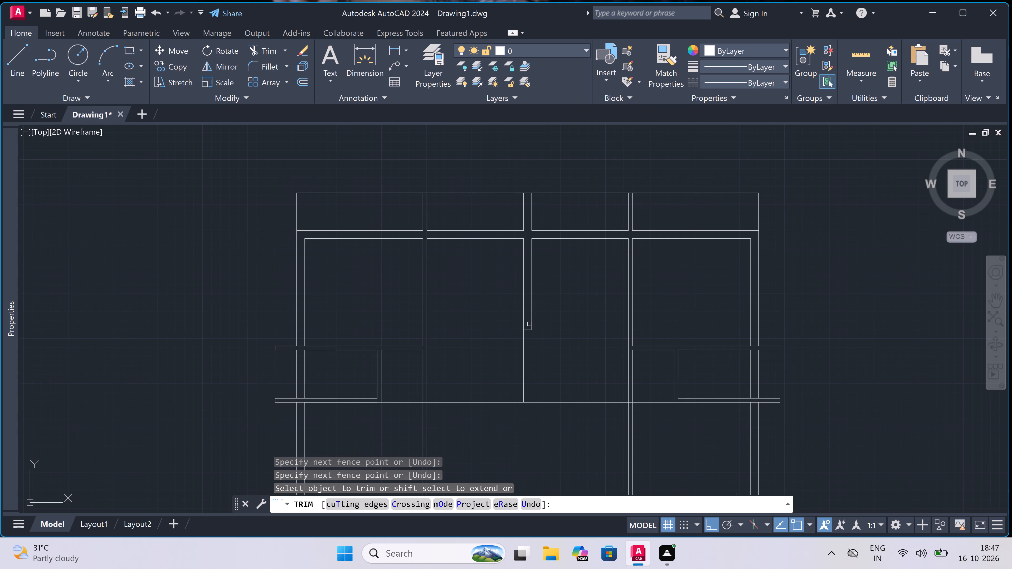
double_click(517, 350)
double_click(531, 351)
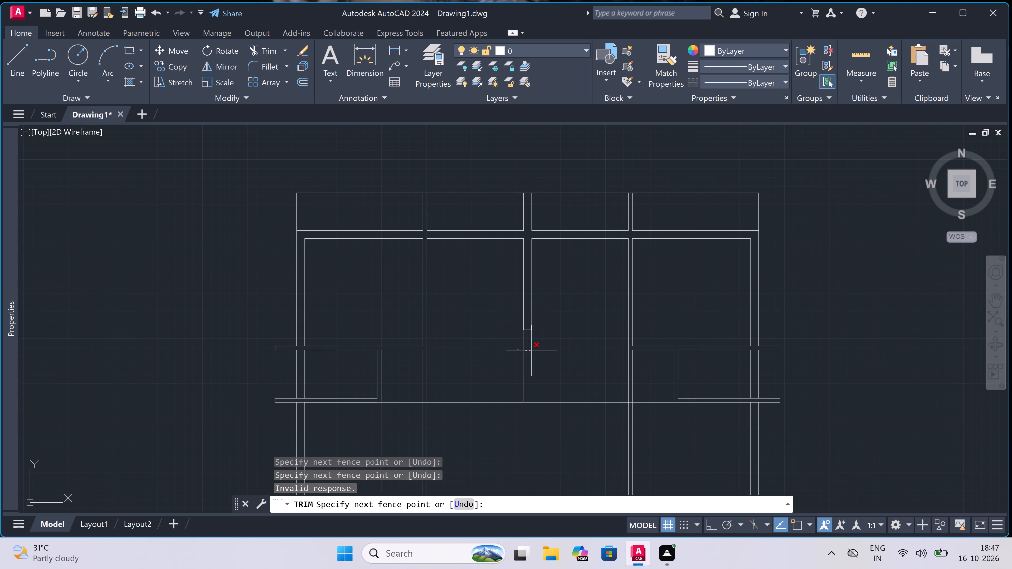
key(Escape)
Regenerate the drawing display.
text(re)
key(space)
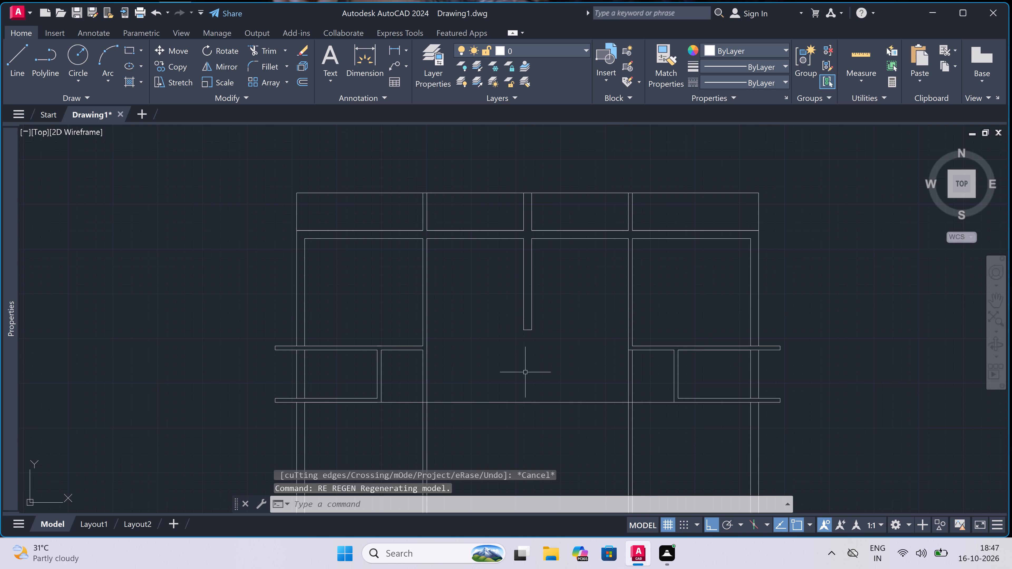
scroll(534, 394, up, 3)
scroll(528, 371, down, 1)
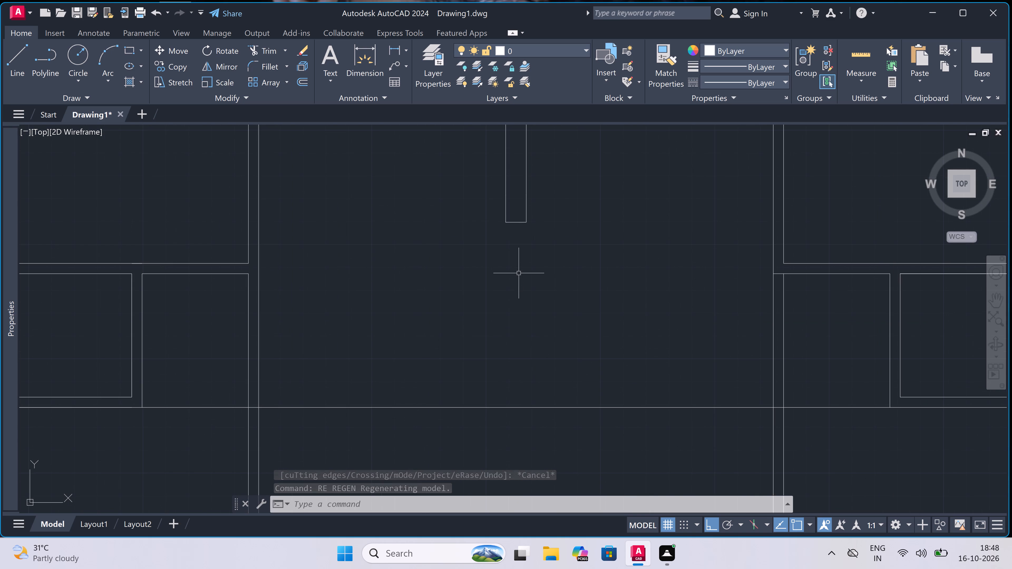
Draw a 4'6" line left from the central wall's left face near its end, continuing down to the long horizontal line.
key(l)
key(space)
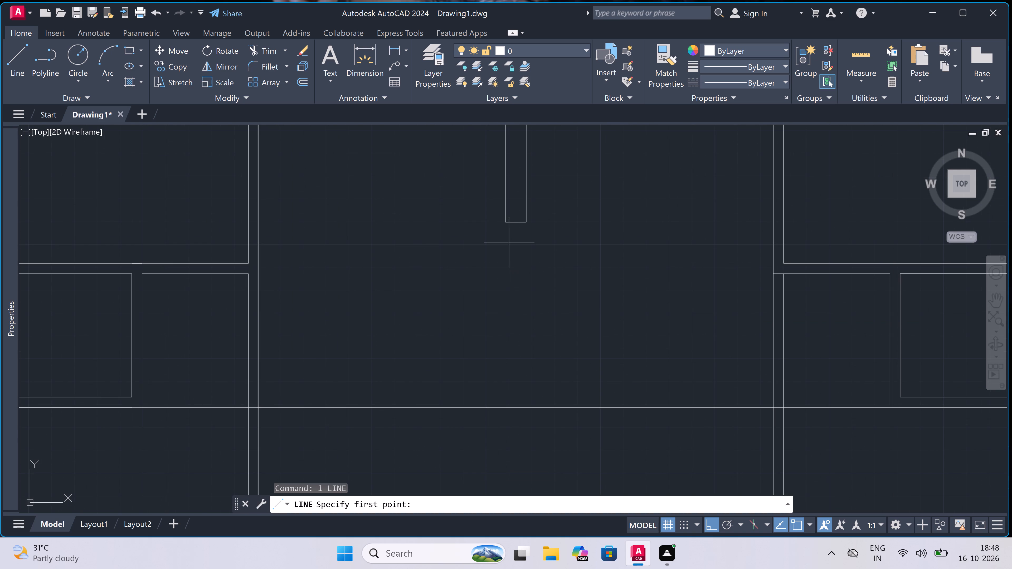
click(505, 208)
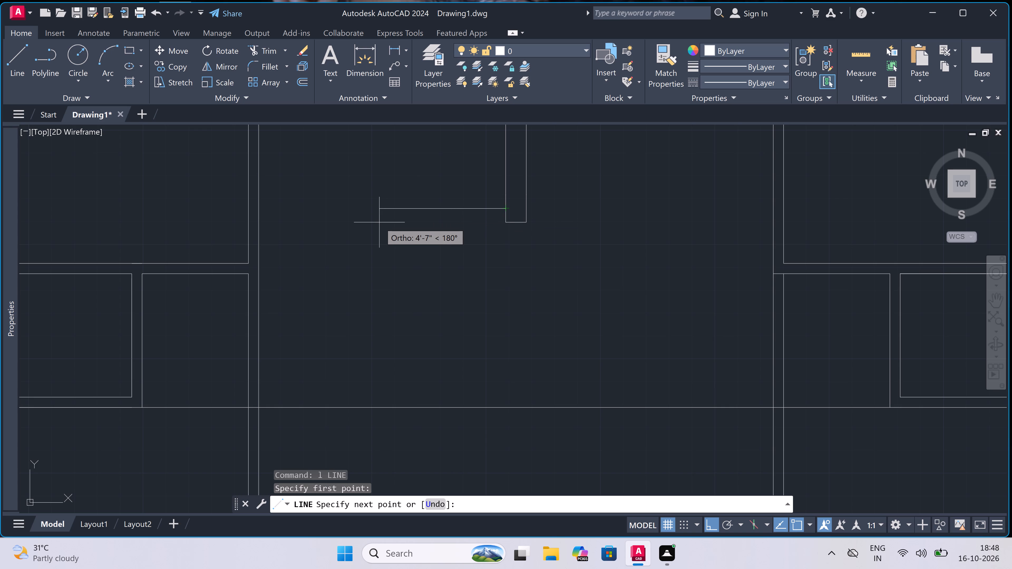
text(4'6")
key(space)
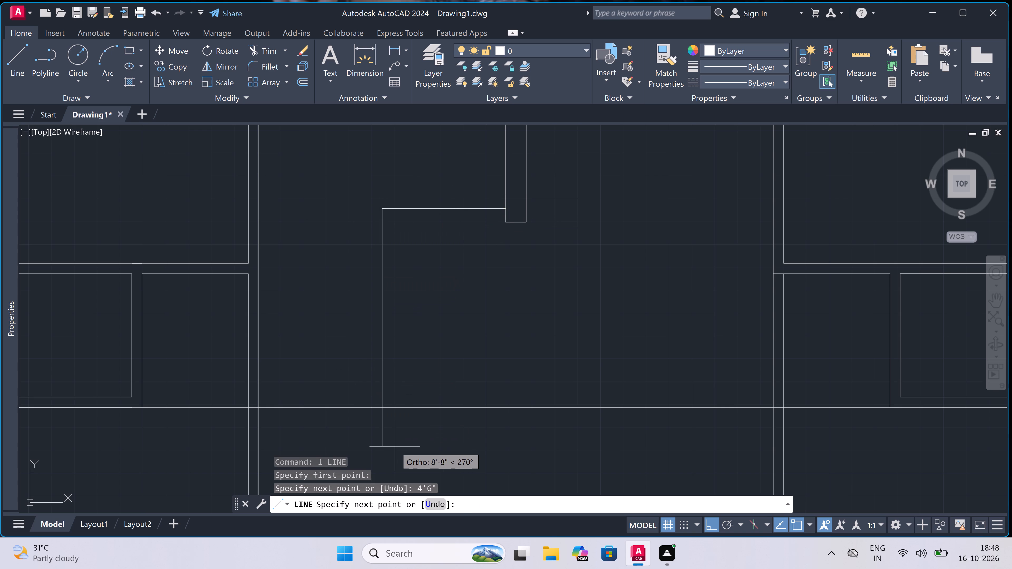
click(382, 404)
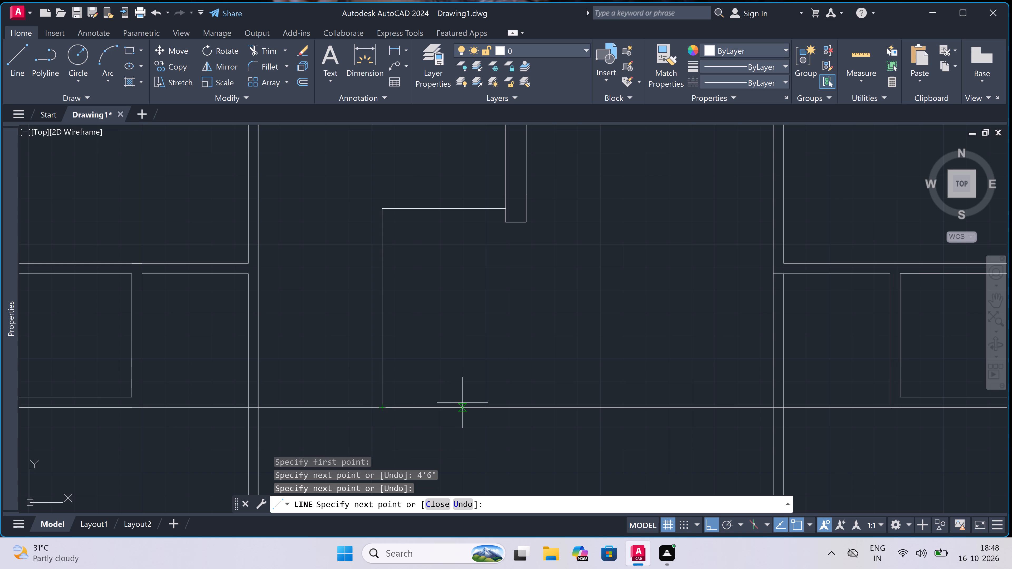
Draw the new L-shaped wall's inner faces 4.5" inside the outer ones, running back up and across to the central wall.
text(4.5")
key(space)
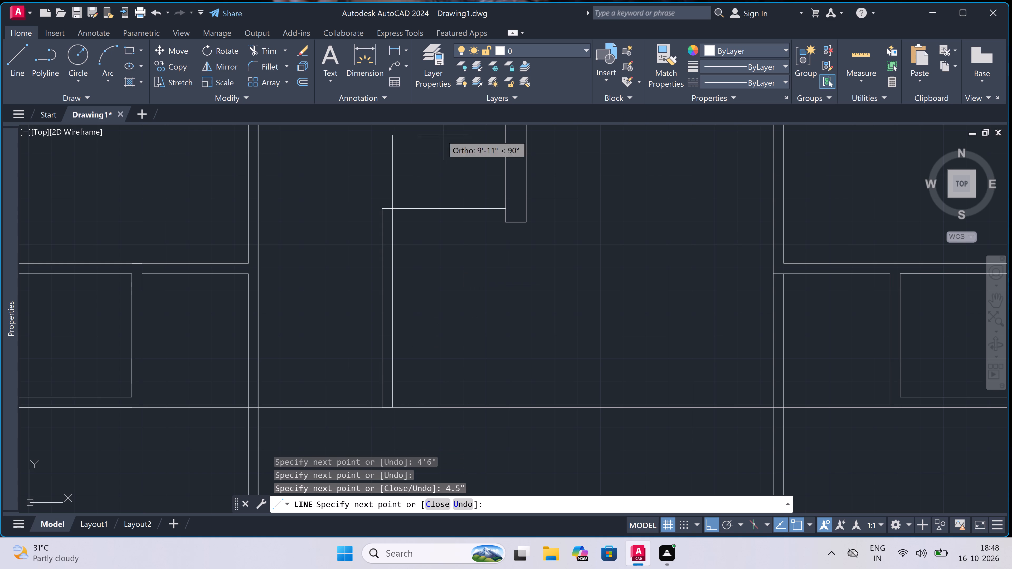
scroll(388, 209, up, 3)
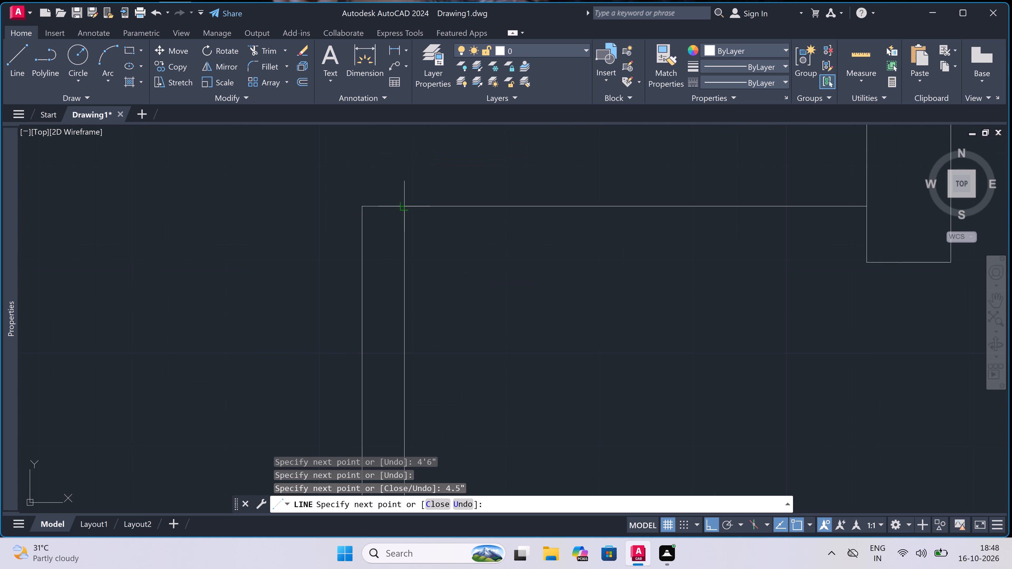
click(406, 204)
text(4.5")
key(space)
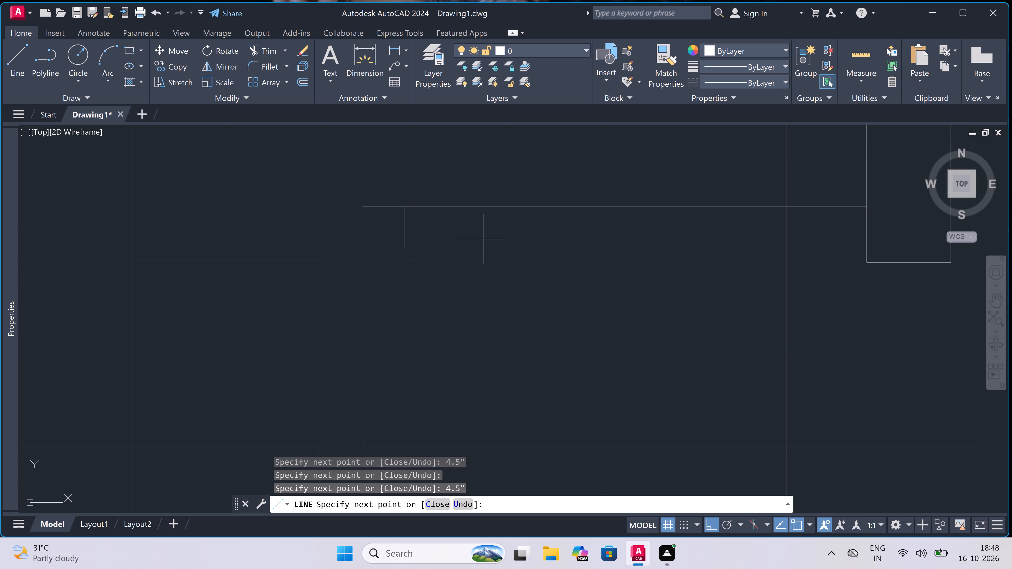
click(868, 252)
key(Escape)
scroll(478, 281, down, 4)
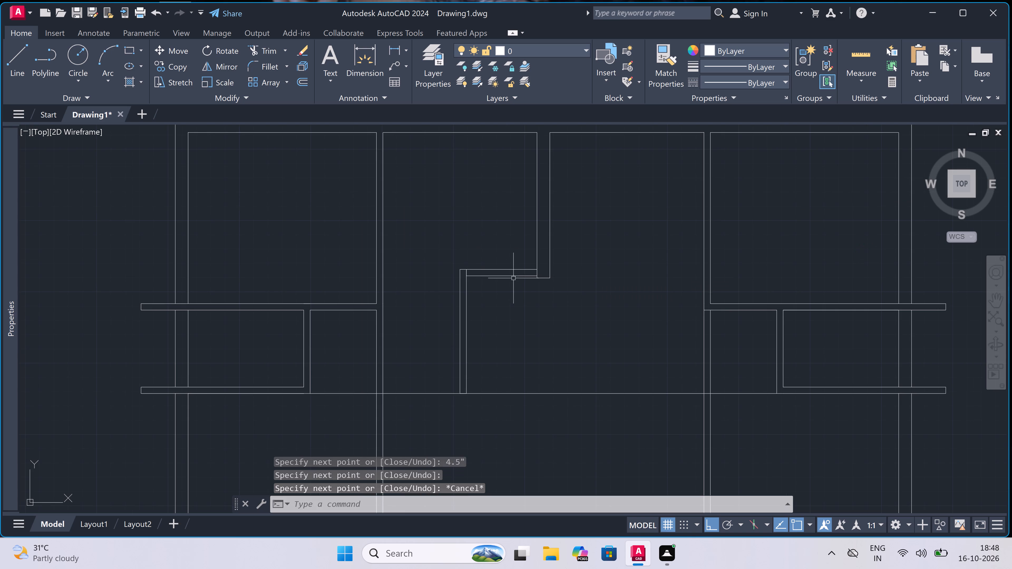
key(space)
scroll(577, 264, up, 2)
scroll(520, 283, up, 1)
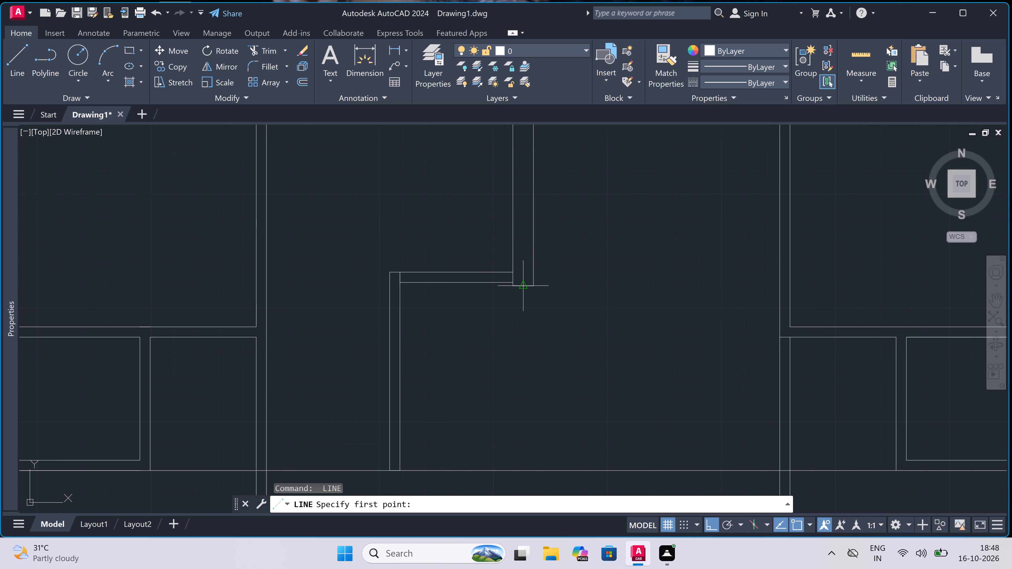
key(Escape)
Move both horizontal faces of the L-shaped wall down so the lower one aligns with the central wall's end.
scroll(472, 279, up, 1)
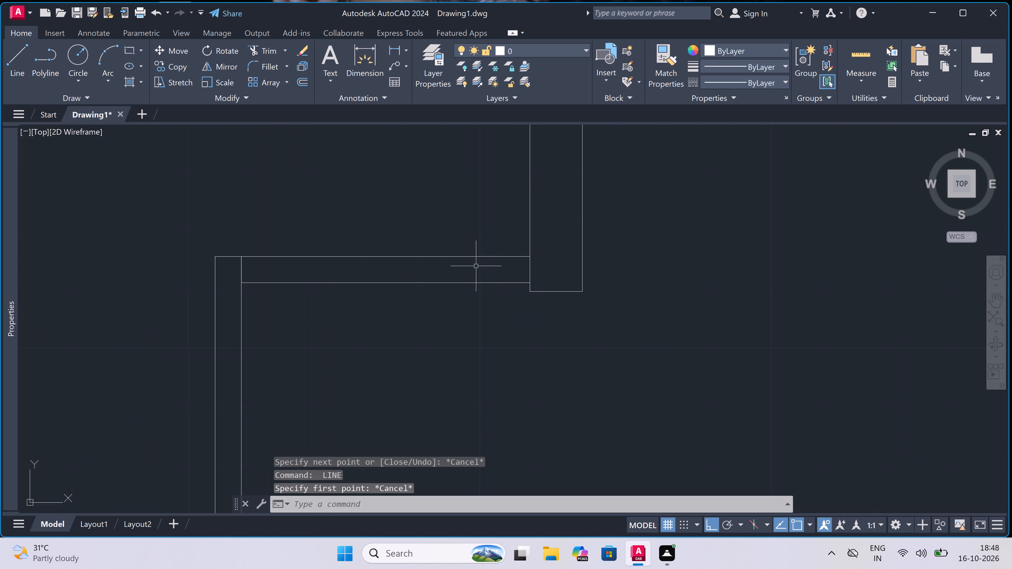
click(484, 239)
double_click(428, 312)
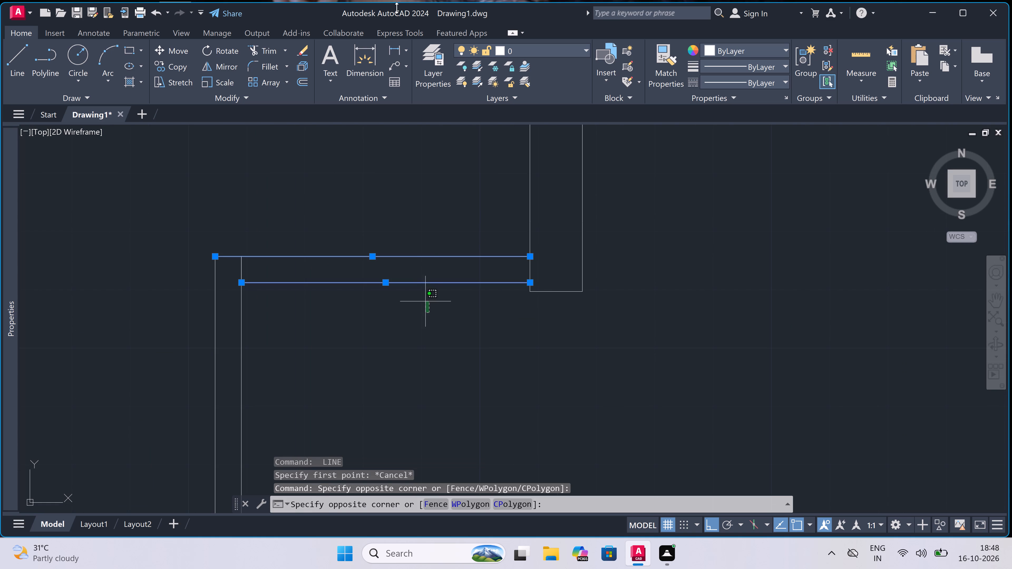
click(378, 229)
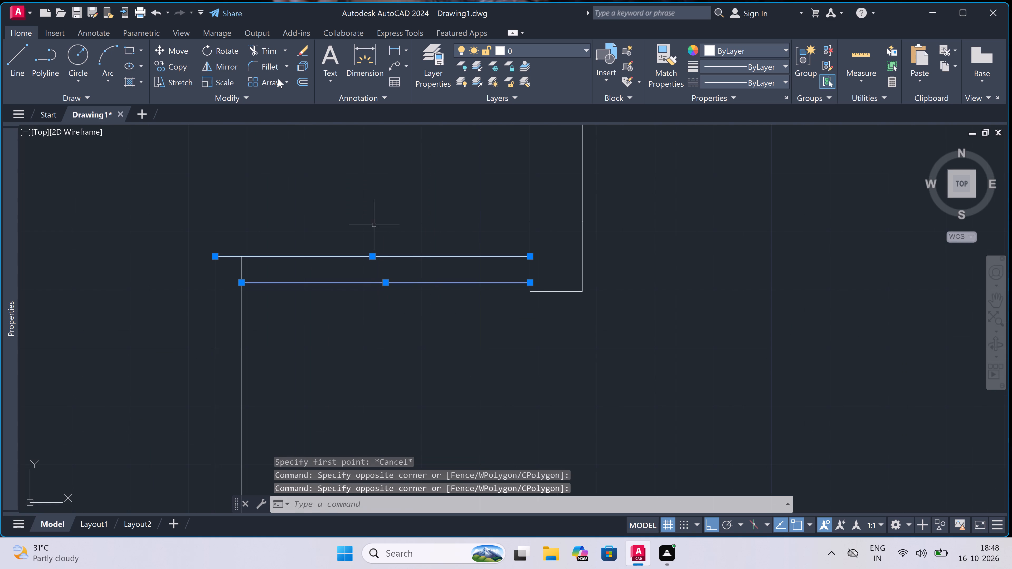
click(172, 52)
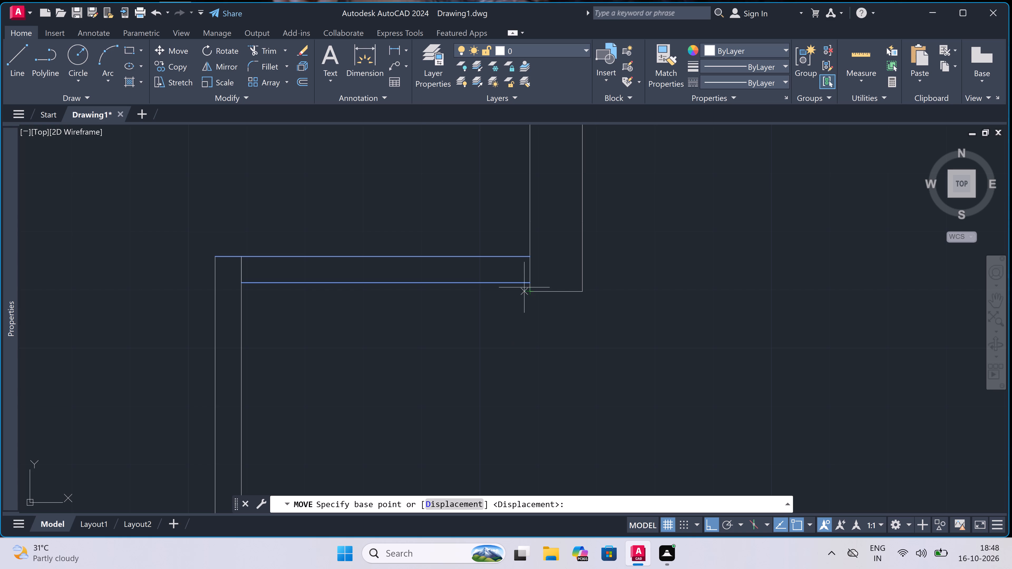
click(533, 279)
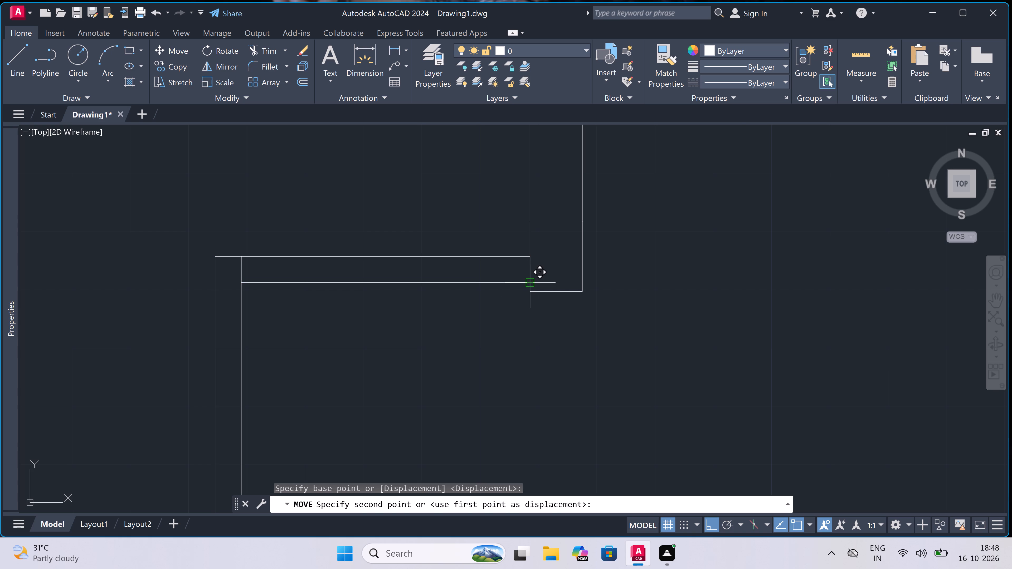
scroll(531, 280, up, 3)
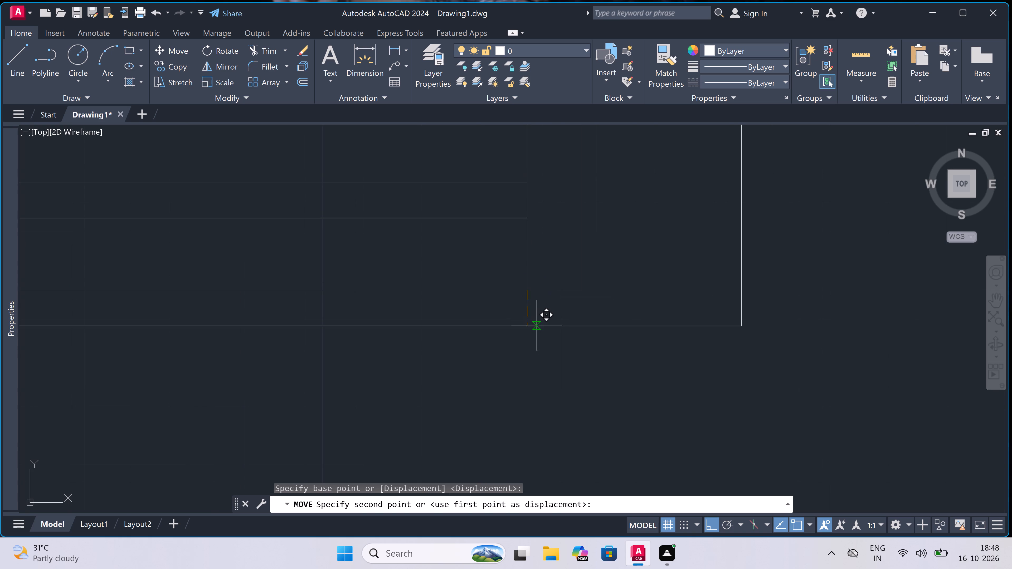
click(530, 326)
scroll(537, 319, down, 3)
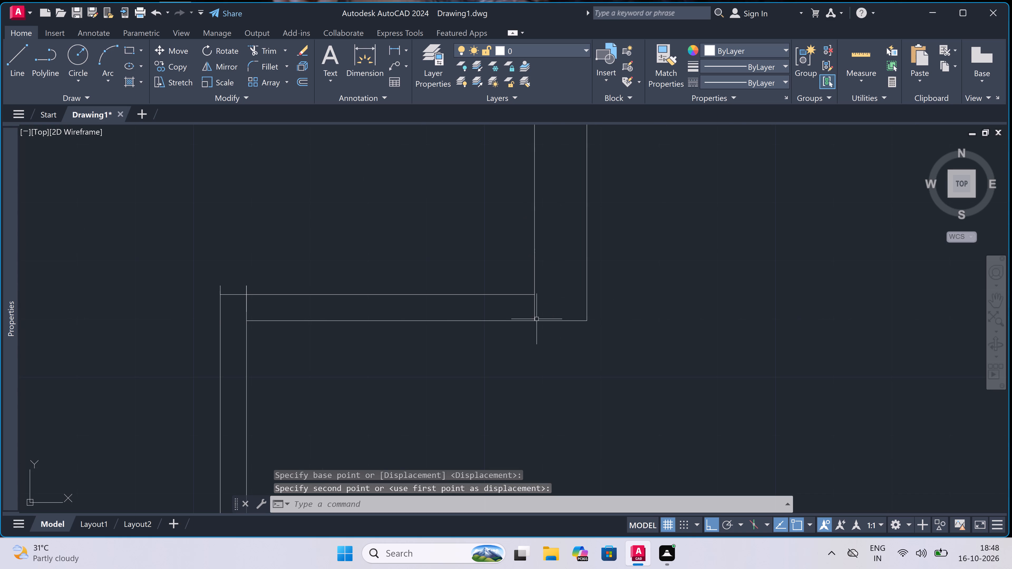
Trim the vertical stubs above the L-shaped wall and the inner line crossing its upper corner.
key(t)
key(r)
key(space)
scroll(210, 276, up, 2)
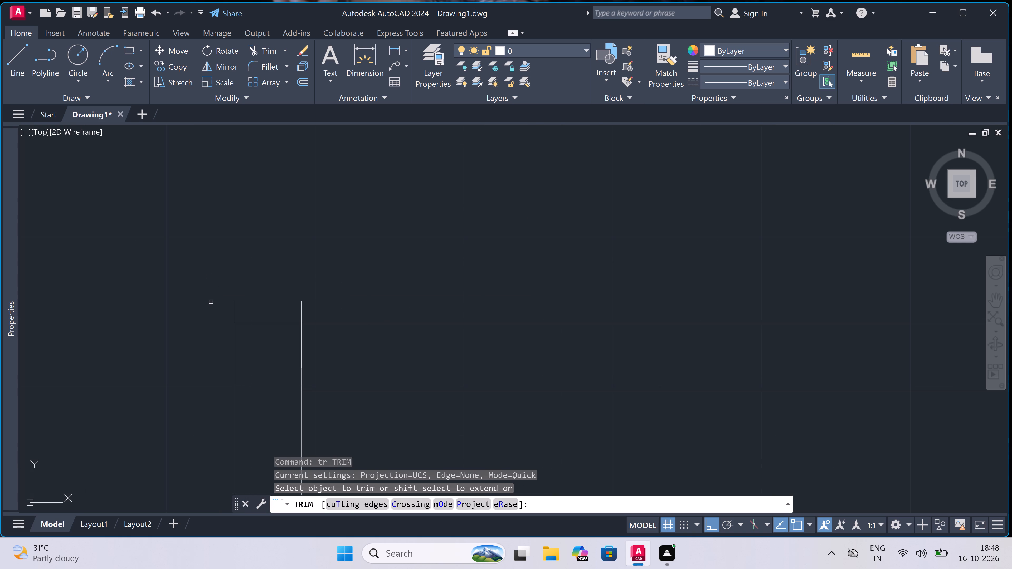
double_click(213, 303)
click(432, 290)
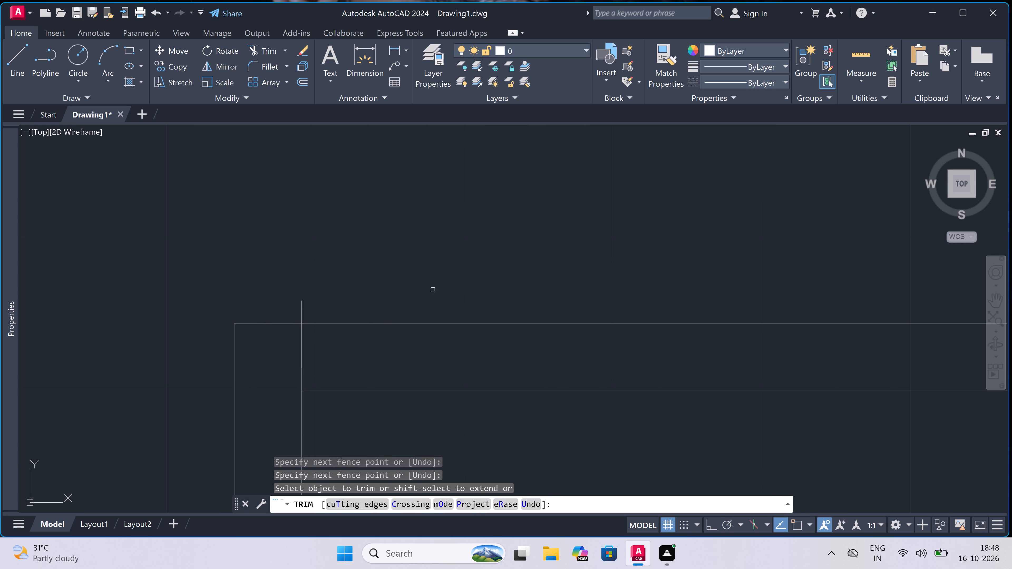
click(300, 309)
click(301, 310)
click(290, 361)
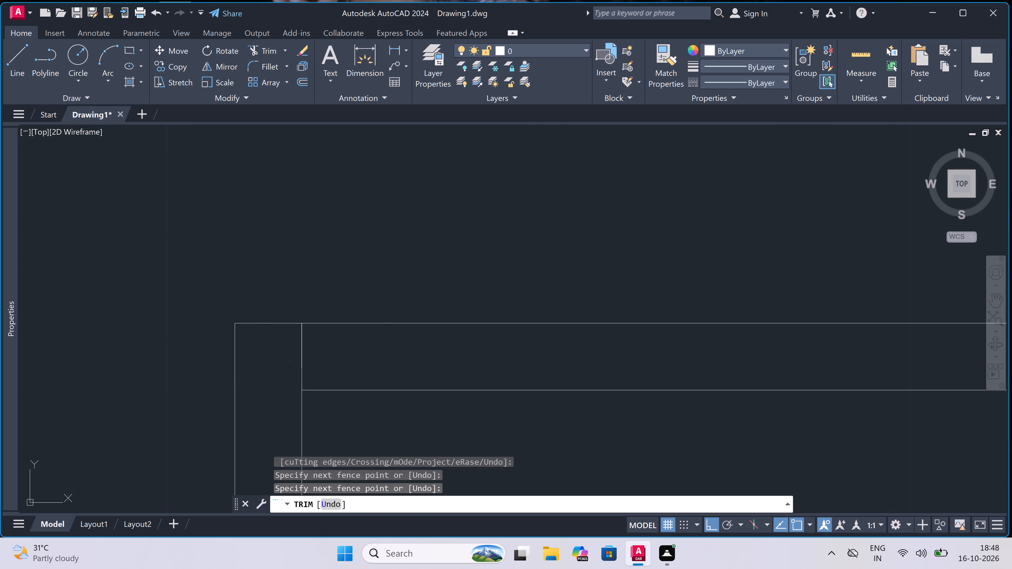
click(373, 356)
scroll(395, 252, down, 6)
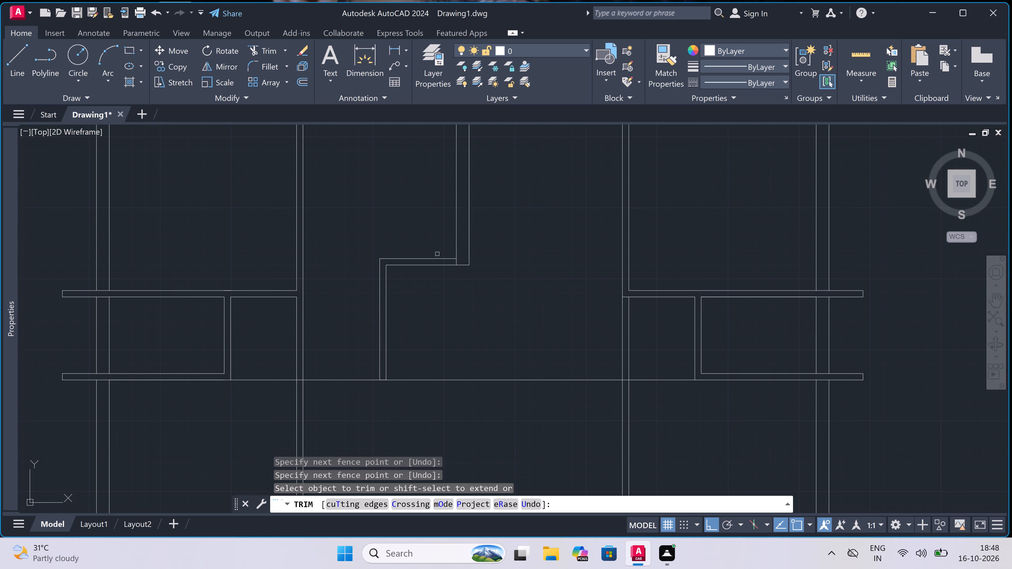
scroll(538, 270, up, 1)
key(Escape)
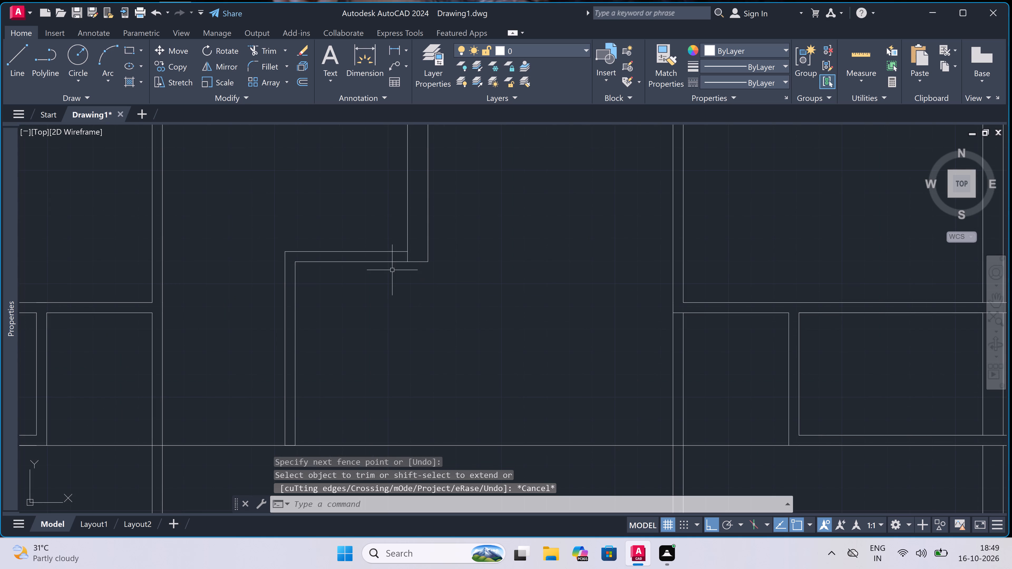
Draw a vertical line from the L-shaped wall's lower horizontal face down to the long horizontal line, then 2' right.
key(l)
key(space)
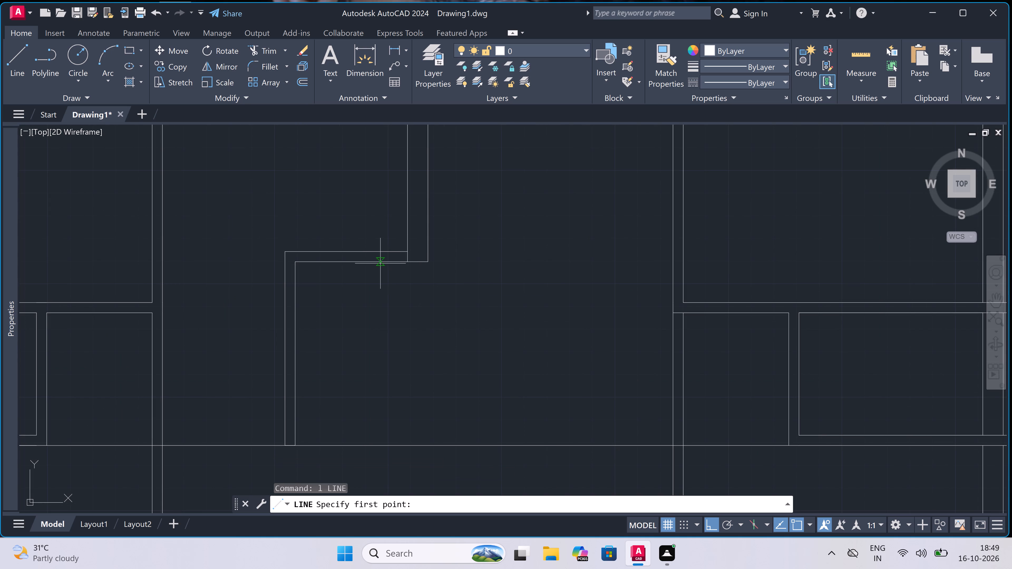
double_click(382, 262)
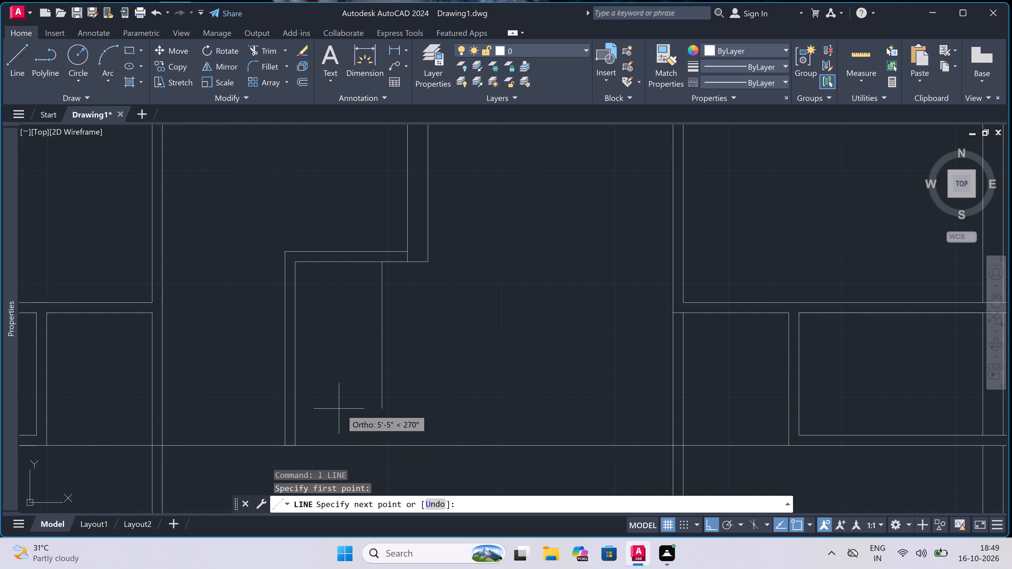
click(381, 443)
text(2')
key(space)
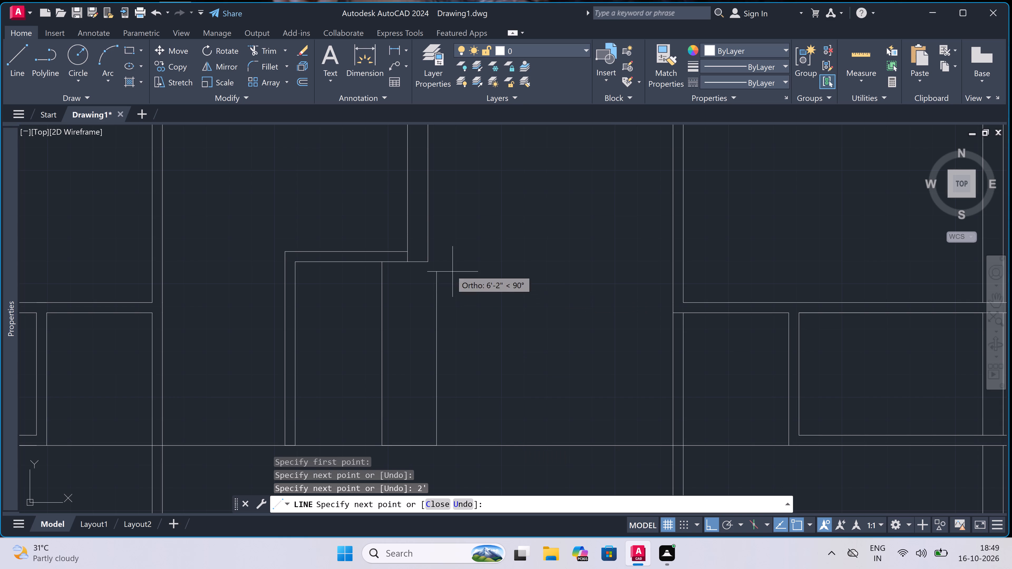
key(Escape)
Draw a line about 10" right from the central wall's lower right corner, continuing down to the long horizontal line.
key(space)
click(424, 266)
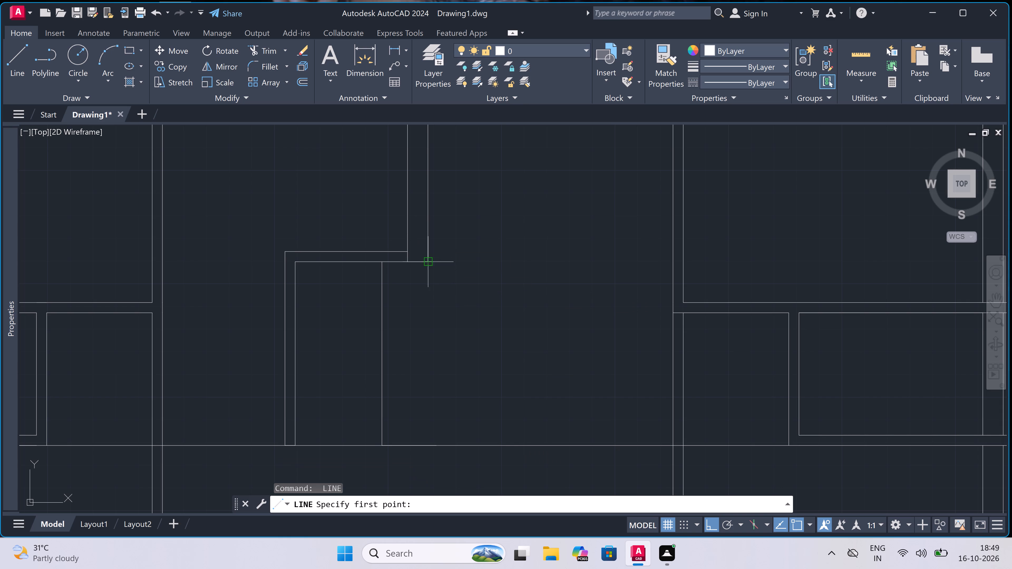
double_click(449, 259)
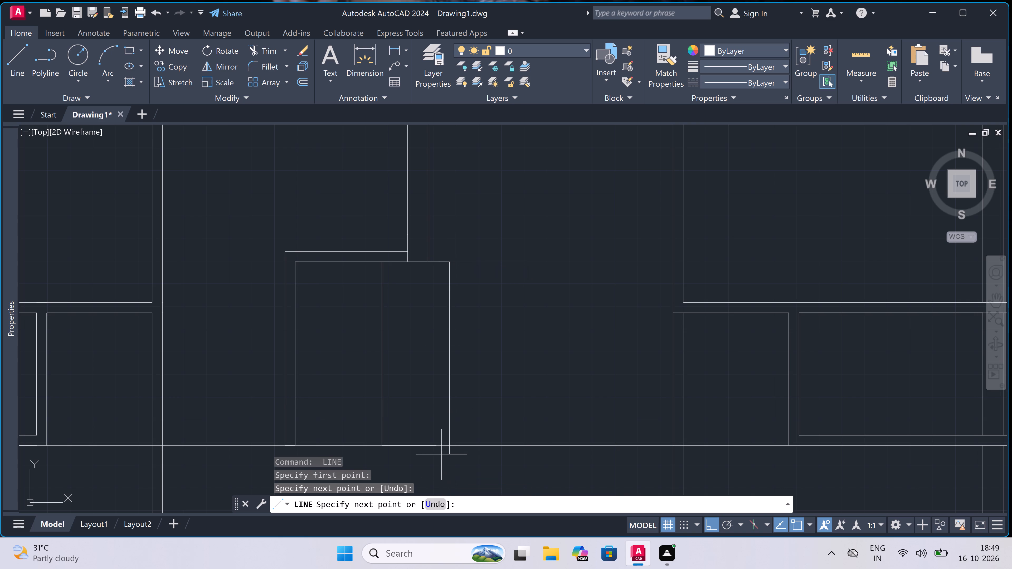
click(448, 443)
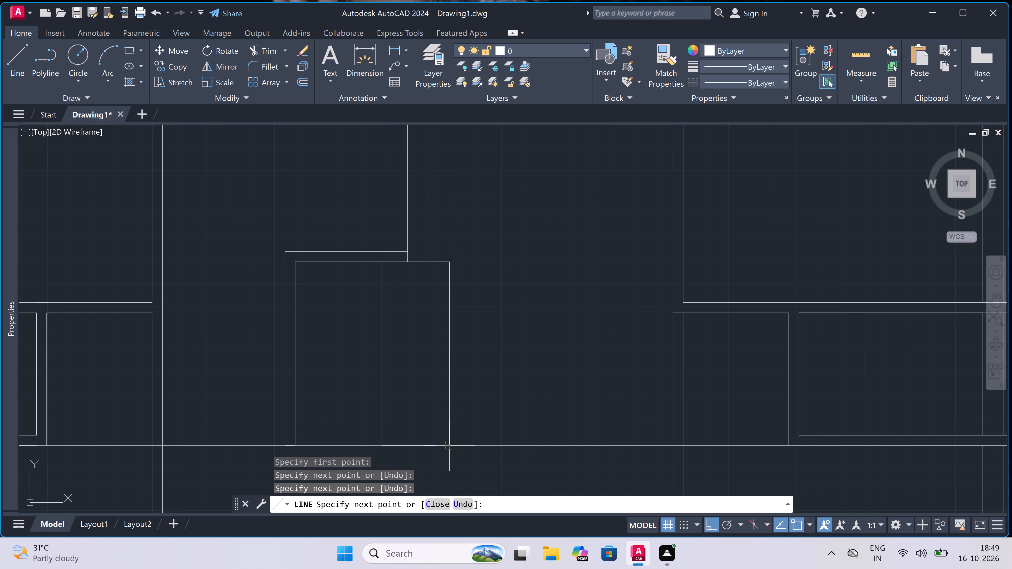
Continue the line to form the enclosure's inner right and upper faces, each offset 4.5" inward from the outer edge.
text(4.5")
key(space)
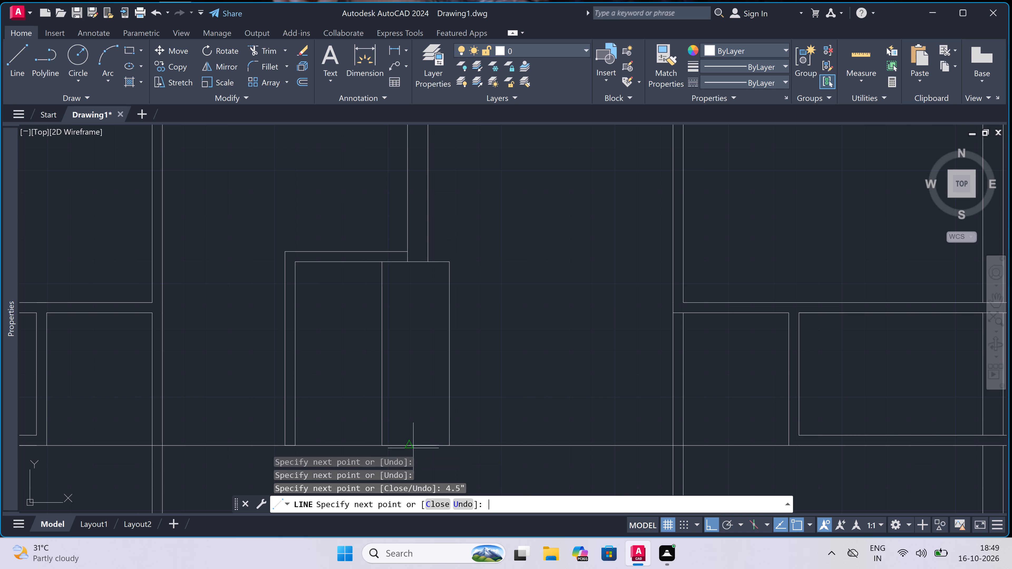
scroll(435, 266, up, 2)
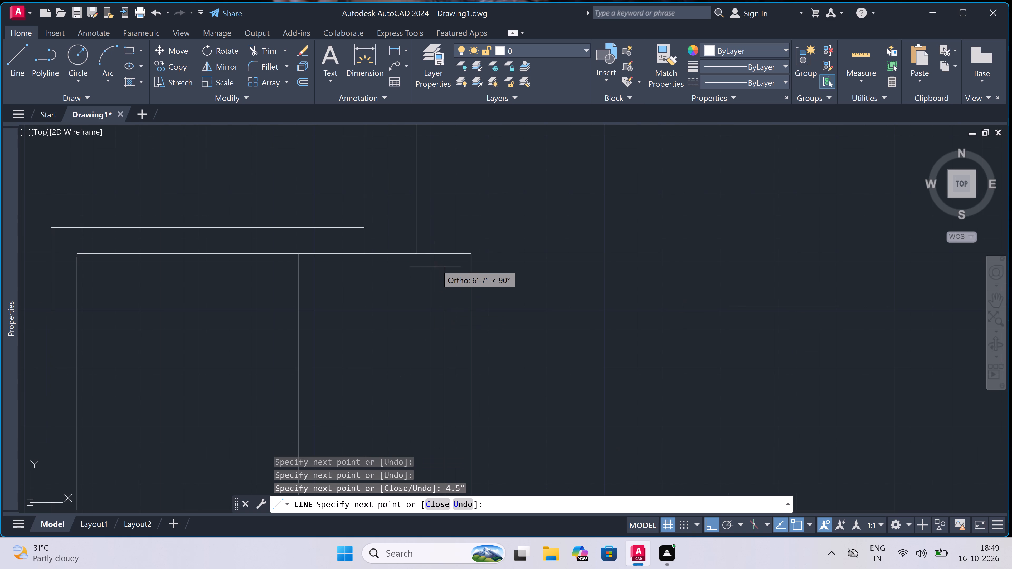
click(441, 253)
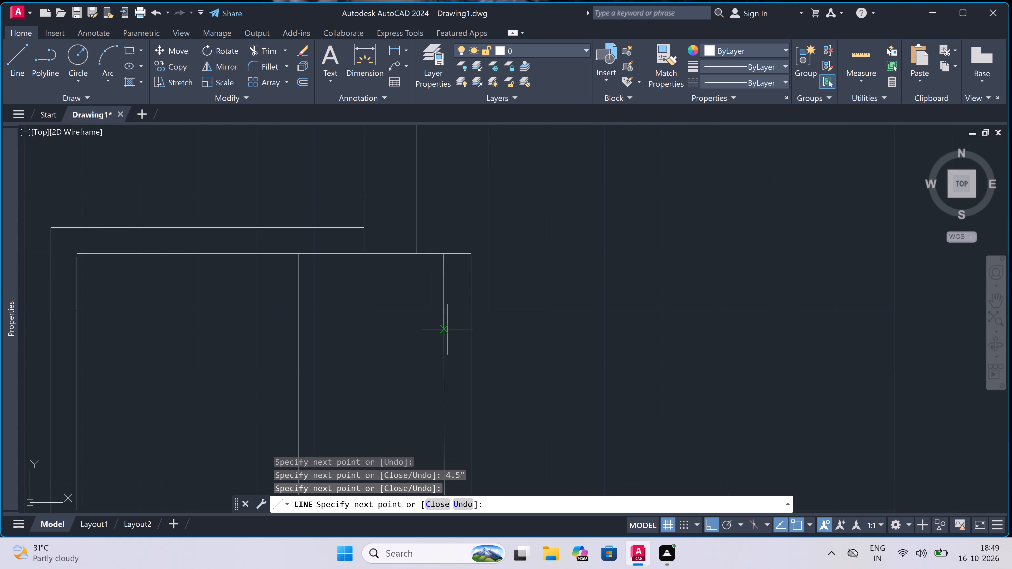
text(4.)
text(5")
key(space)
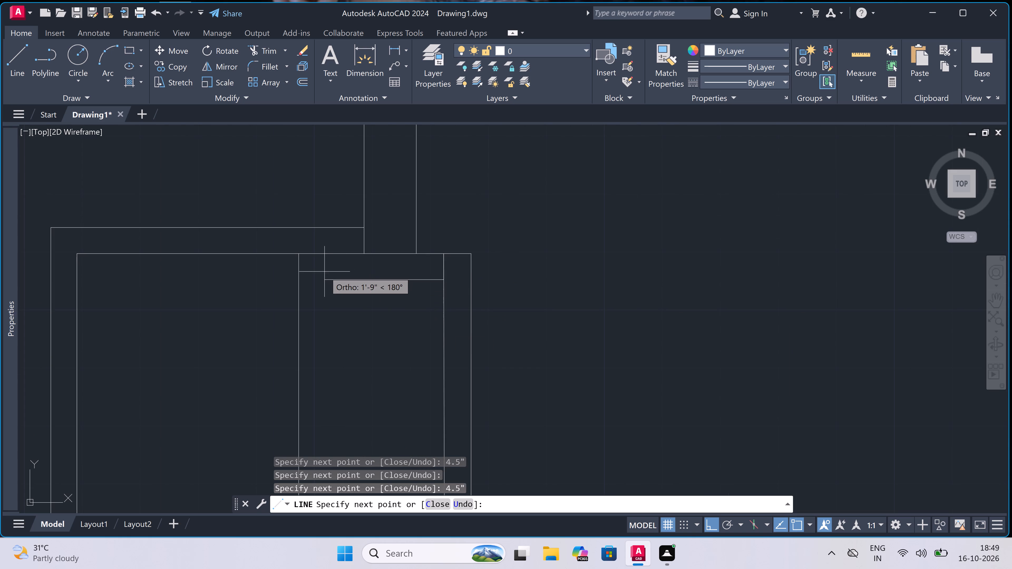
click(301, 285)
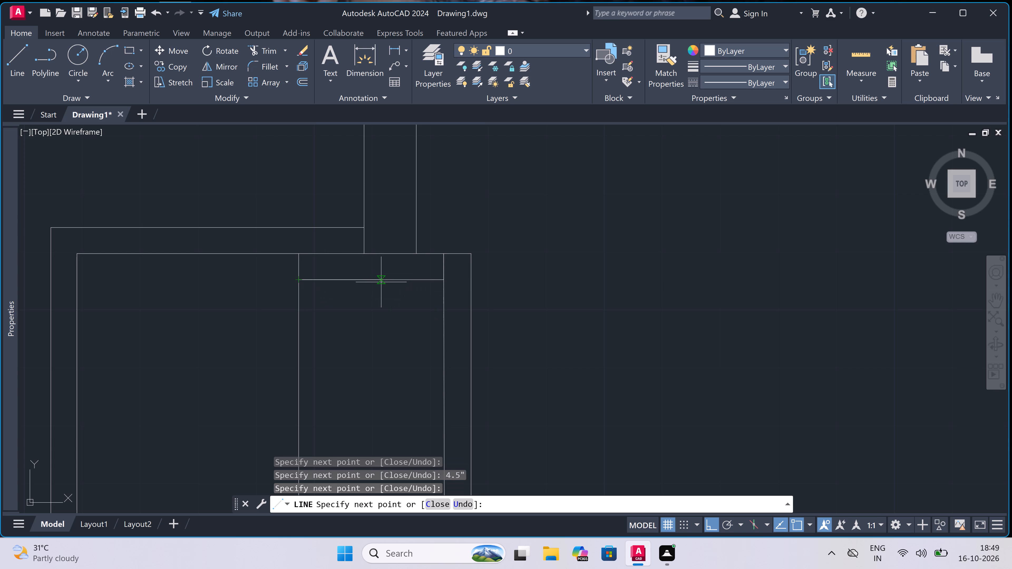
Draw the enclosure's inner left face 4.5" in and its inner lower face 4.5" above the long horizontal line.
text(4.5")
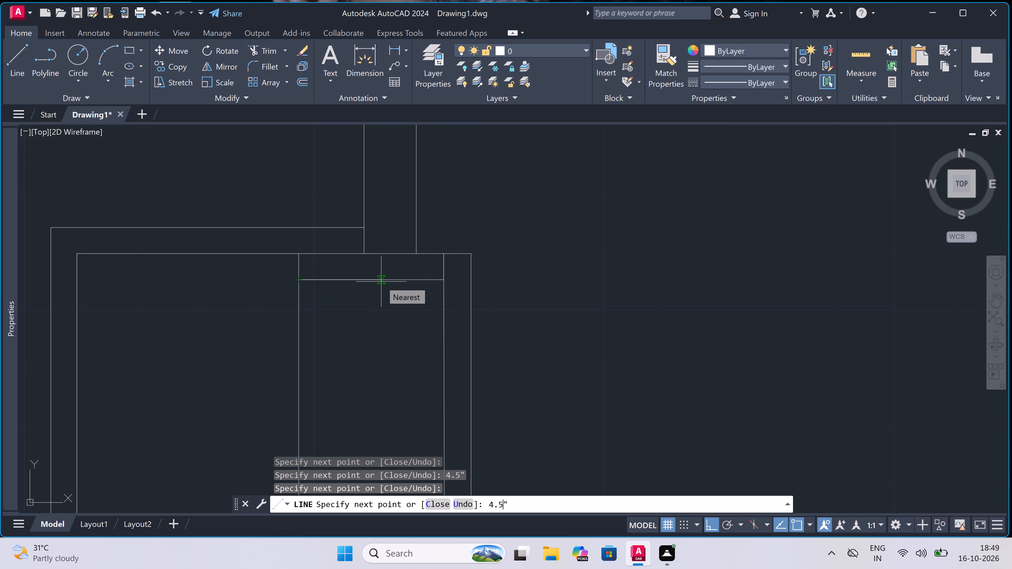
key(space)
scroll(381, 282, down, 5)
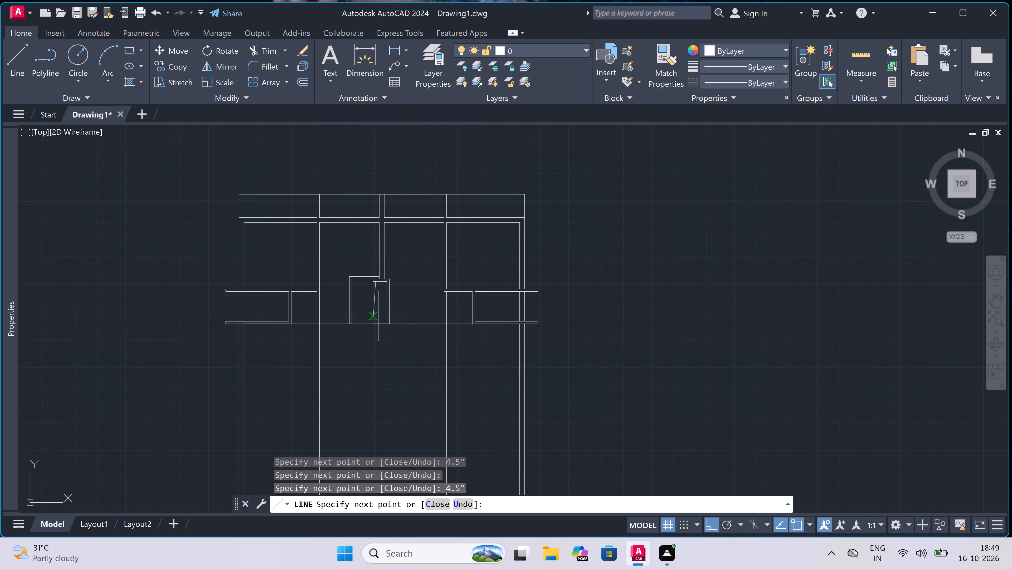
scroll(378, 317, up, 4)
scroll(361, 353, up, 3)
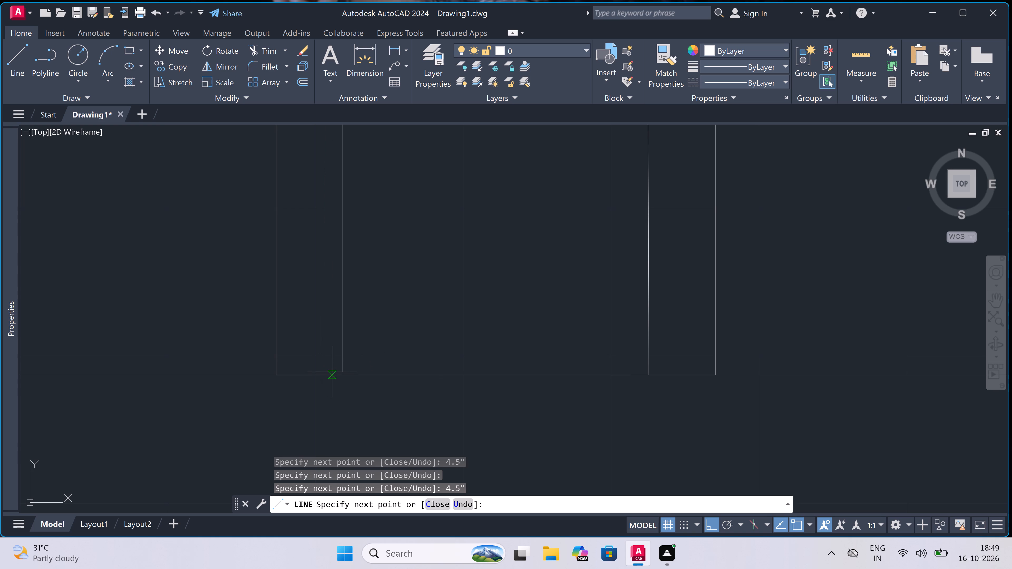
click(341, 375)
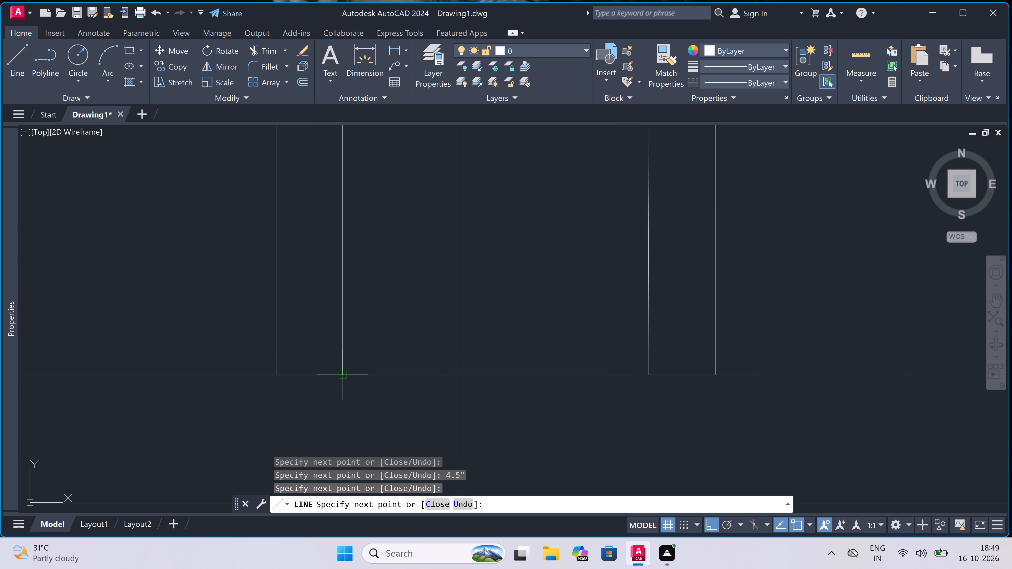
text(4.5")
key(space)
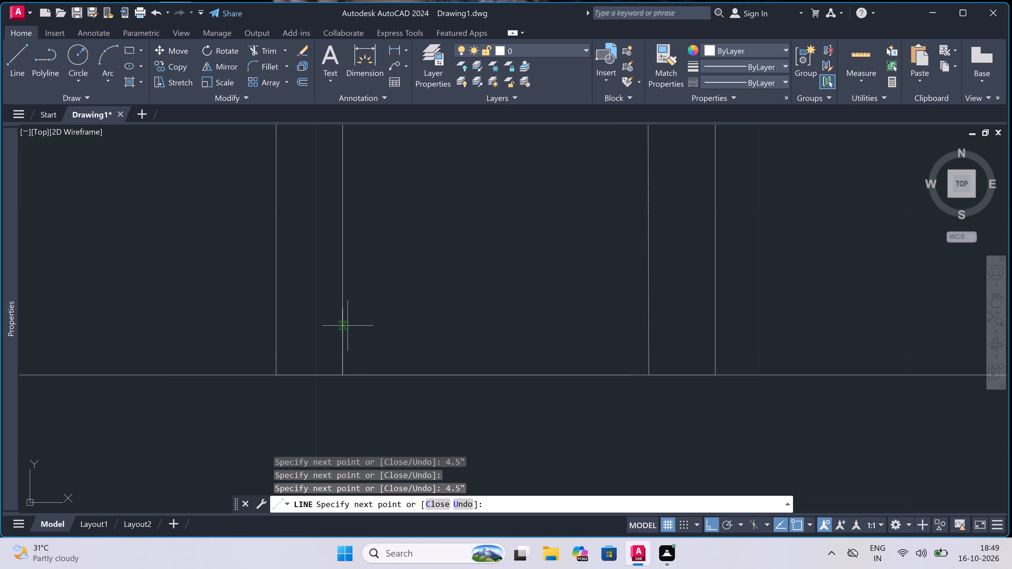
click(652, 314)
key(Escape)
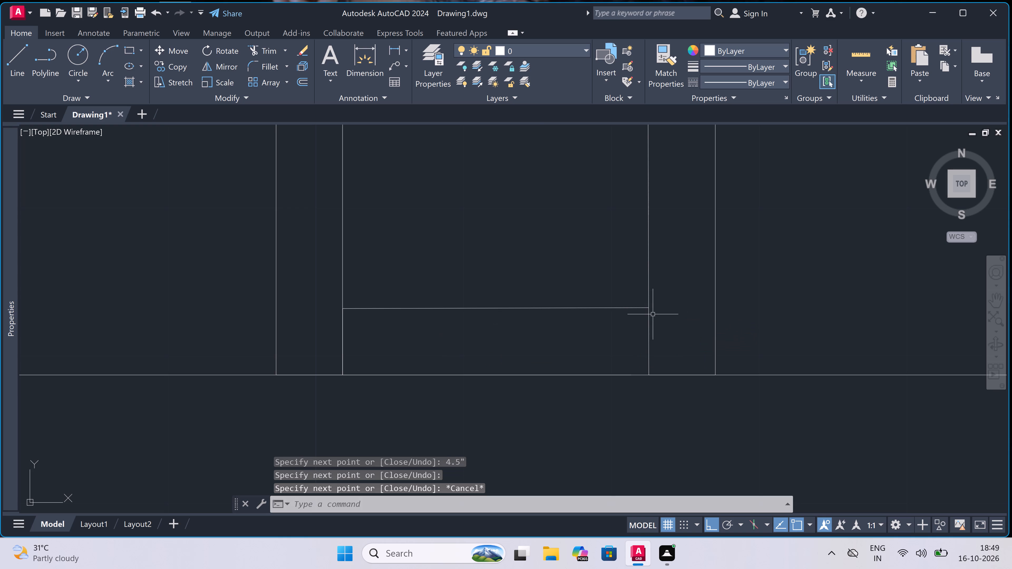
Trim the inner-line stubs at the enclosure's two lower corners and its upper left corner.
key(t)
key(r)
key(space)
double_click(662, 333)
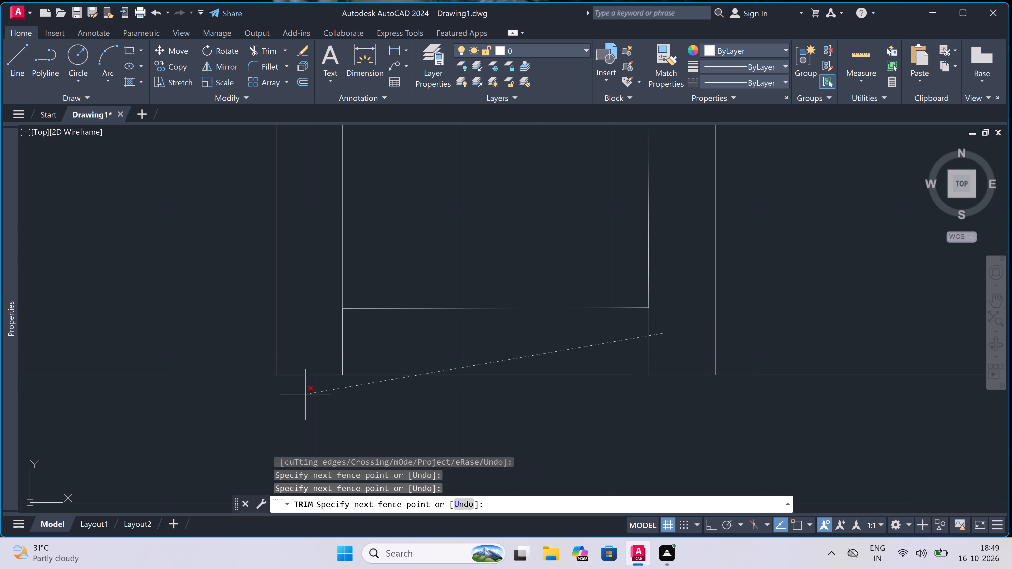
click(319, 341)
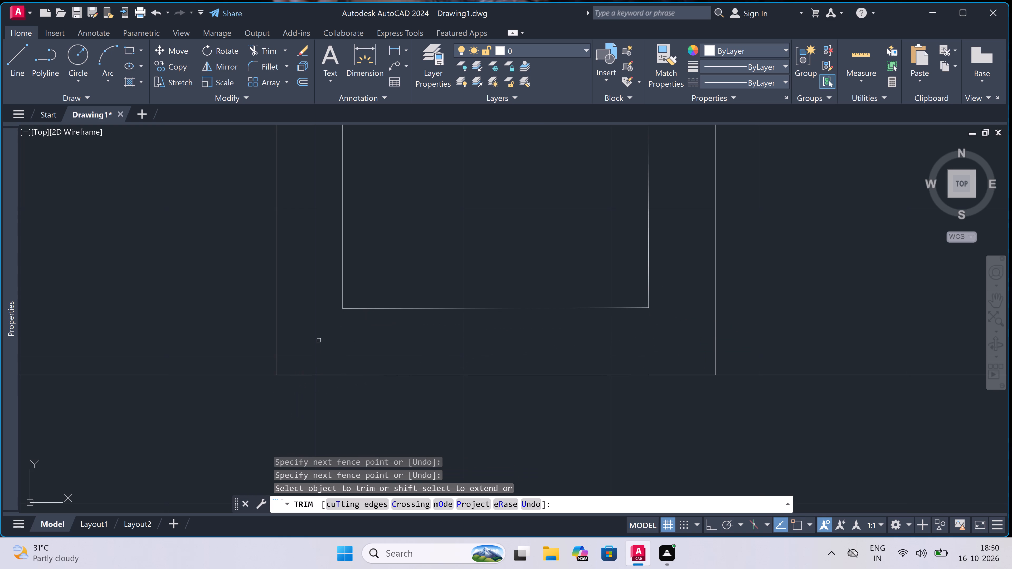
scroll(406, 336, down, 7)
scroll(405, 285, up, 6)
click(332, 303)
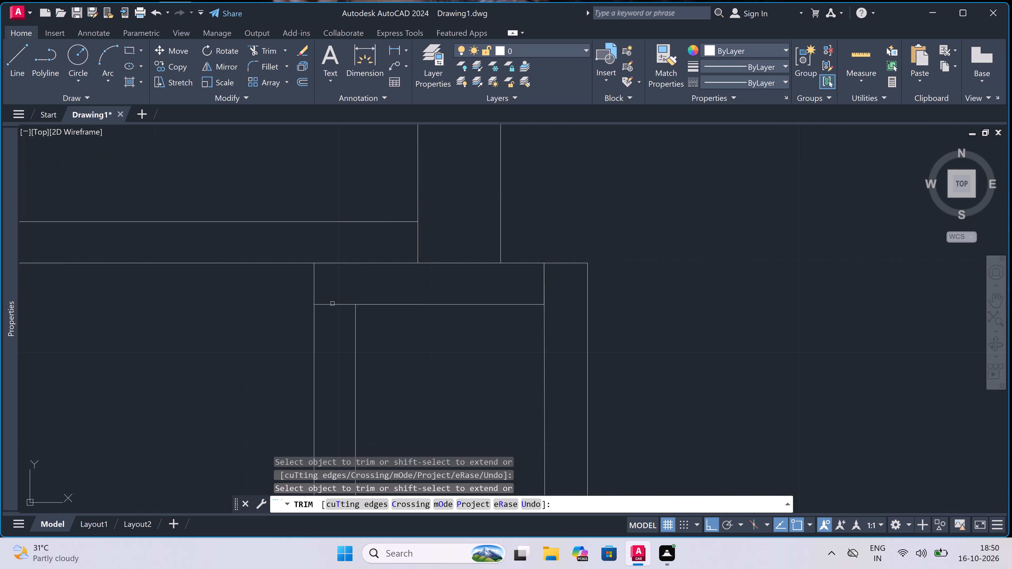
double_click(335, 310)
double_click(347, 303)
double_click(466, 279)
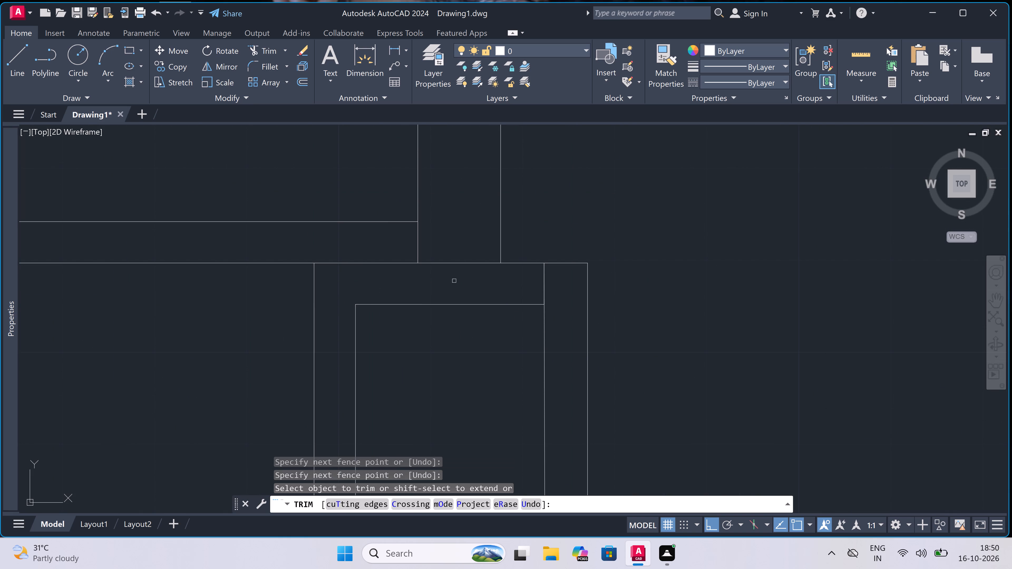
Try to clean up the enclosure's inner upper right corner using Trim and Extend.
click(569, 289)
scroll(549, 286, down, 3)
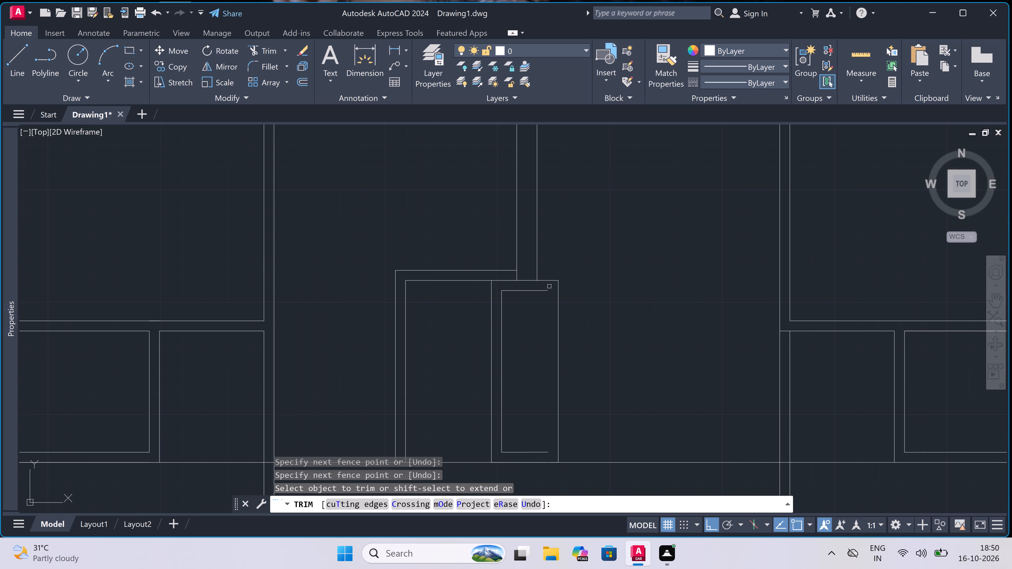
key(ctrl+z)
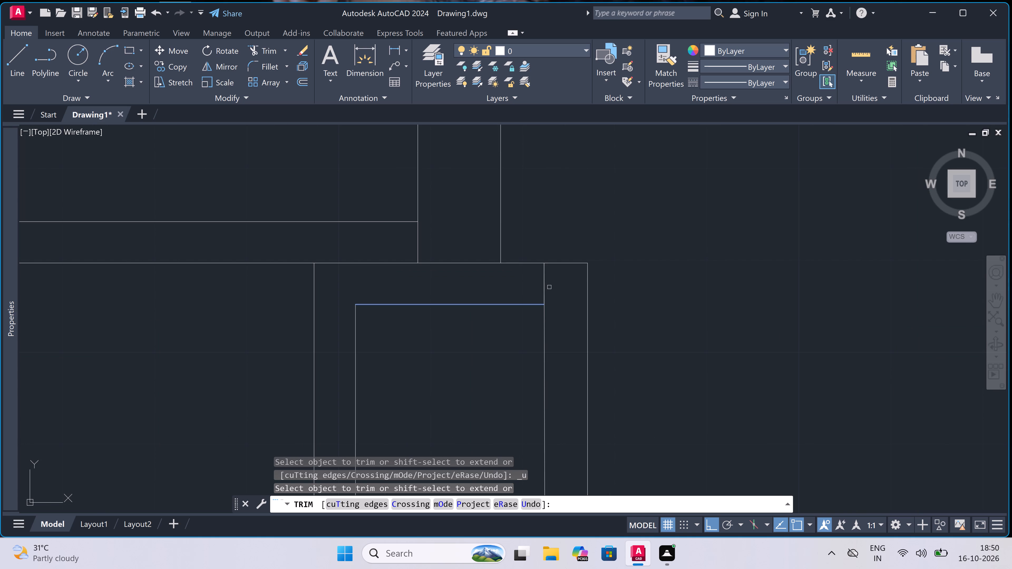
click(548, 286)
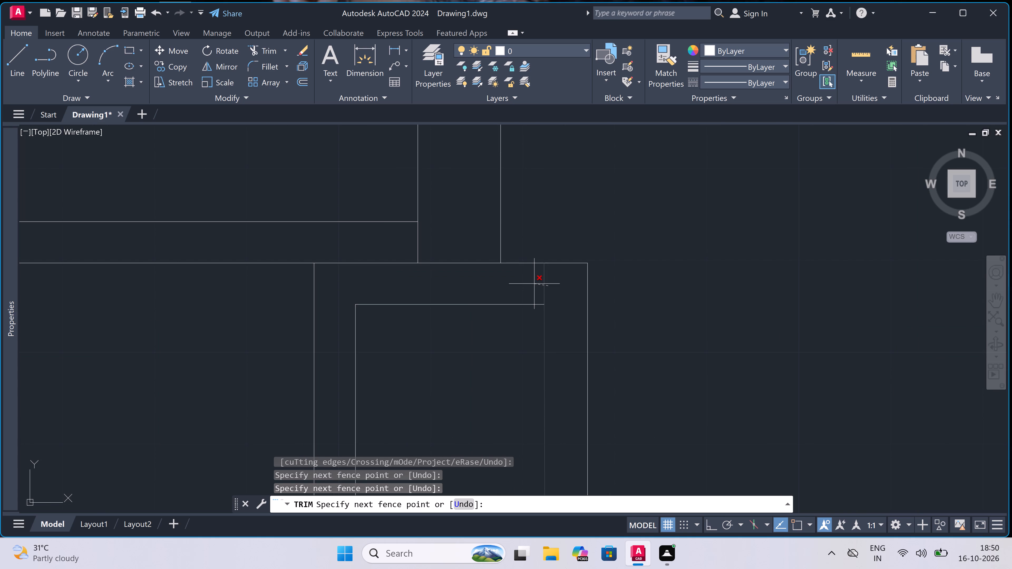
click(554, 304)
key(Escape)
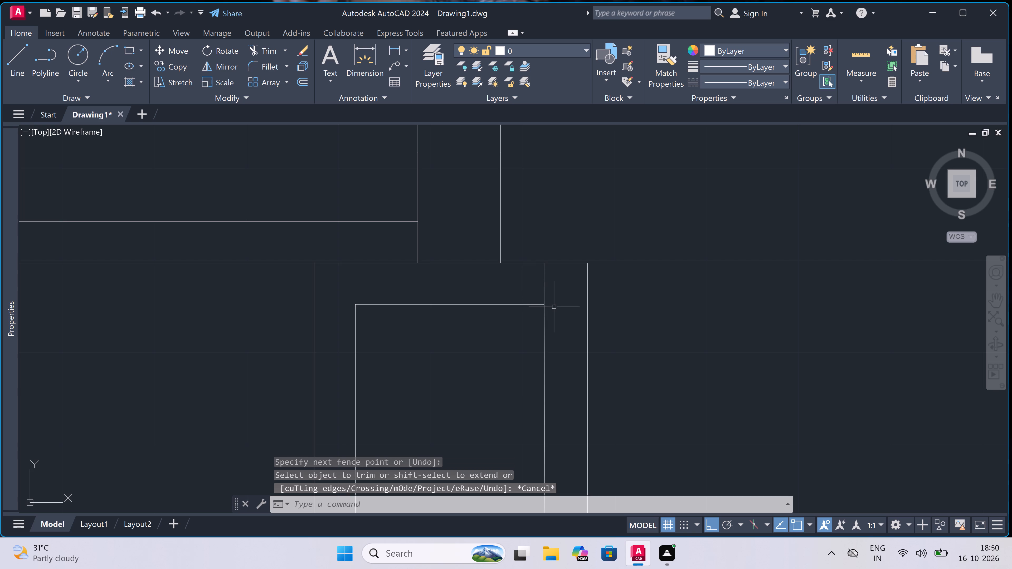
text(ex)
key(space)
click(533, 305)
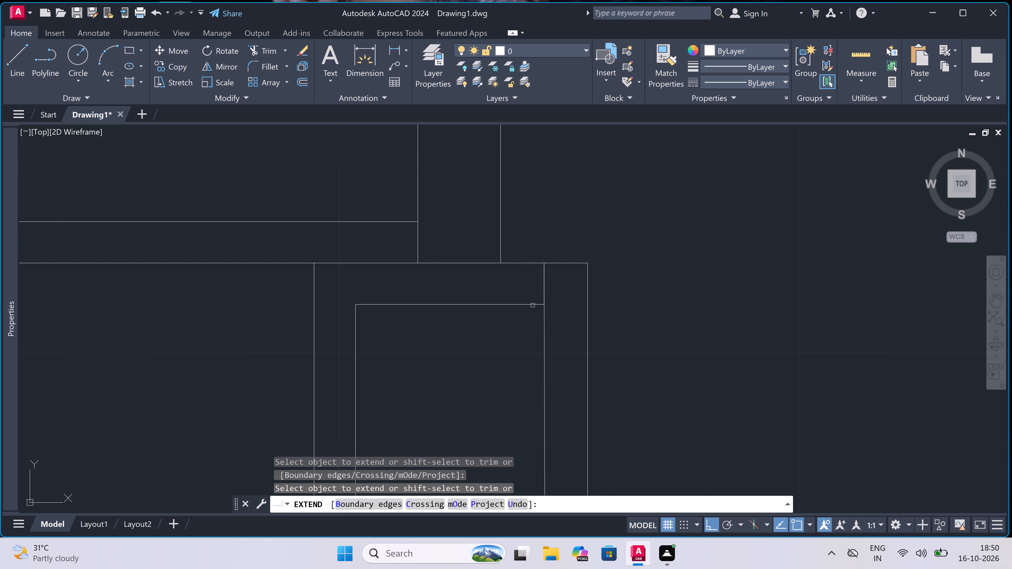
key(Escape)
Trim the vertical stub above the enclosure's inner upper right corner.
key(t)
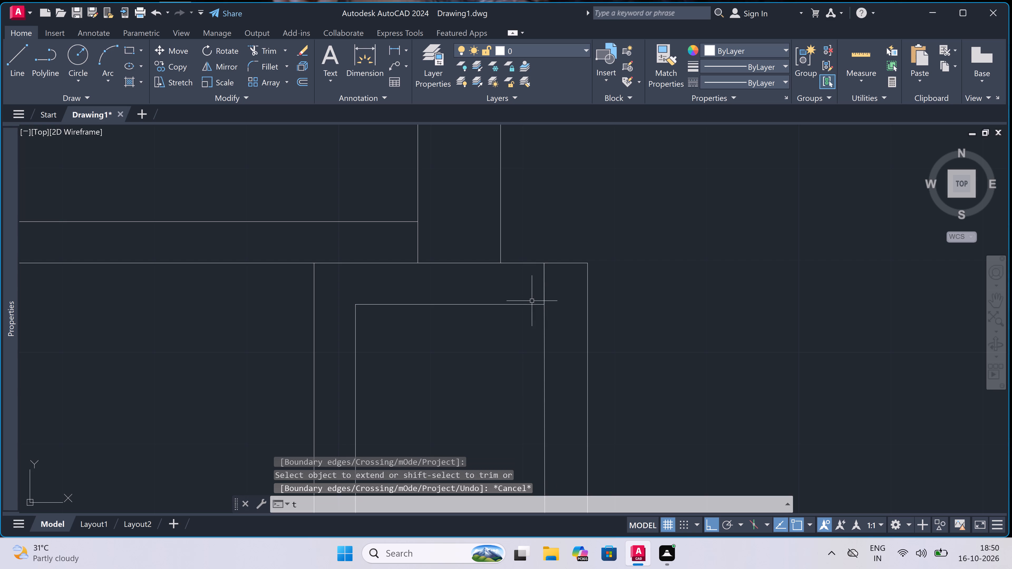
key(r)
key(space)
click(542, 291)
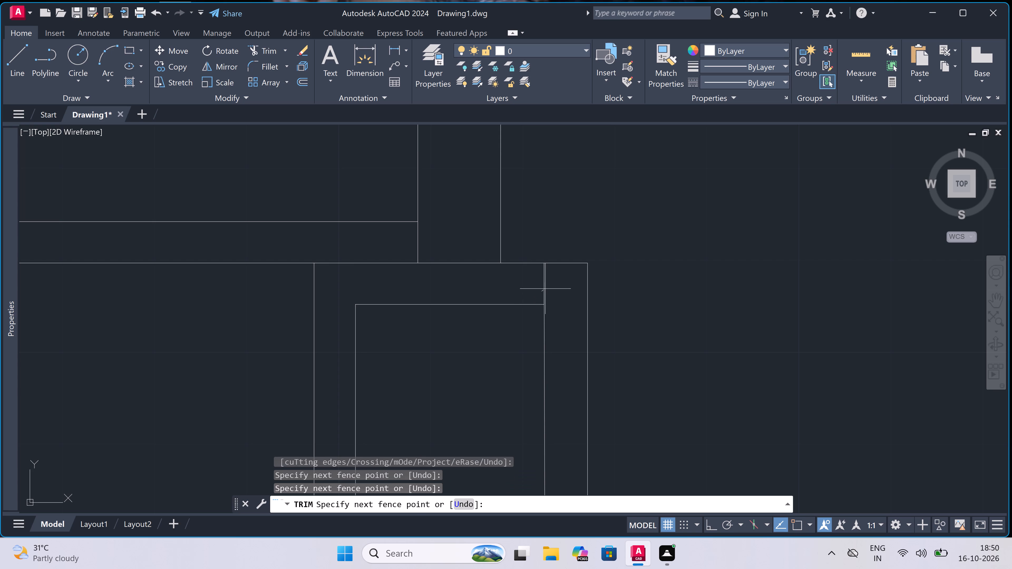
double_click(549, 285)
key(Escape)
Delete both horizontal faces of the L-shaped wall to the left of the central wall.
scroll(551, 287, down, 3)
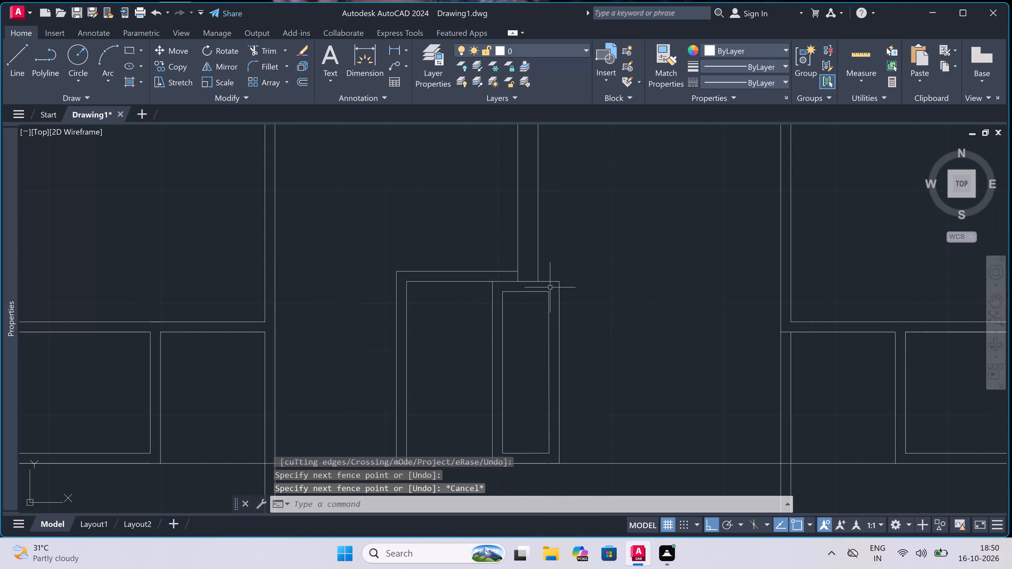
scroll(533, 299, down, 3)
scroll(531, 299, up, 3)
scroll(461, 216, down, 1)
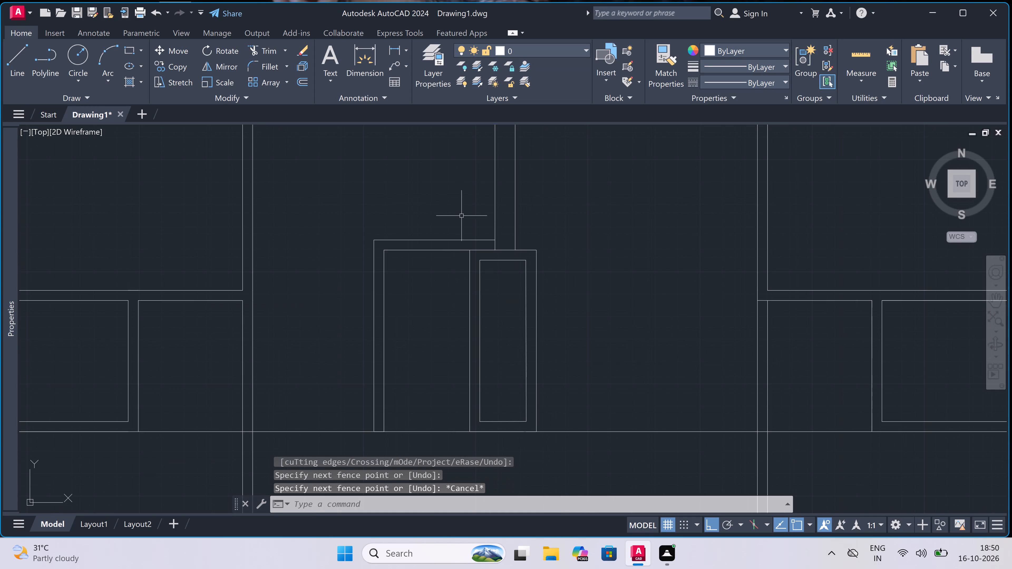
click(452, 237)
double_click(433, 261)
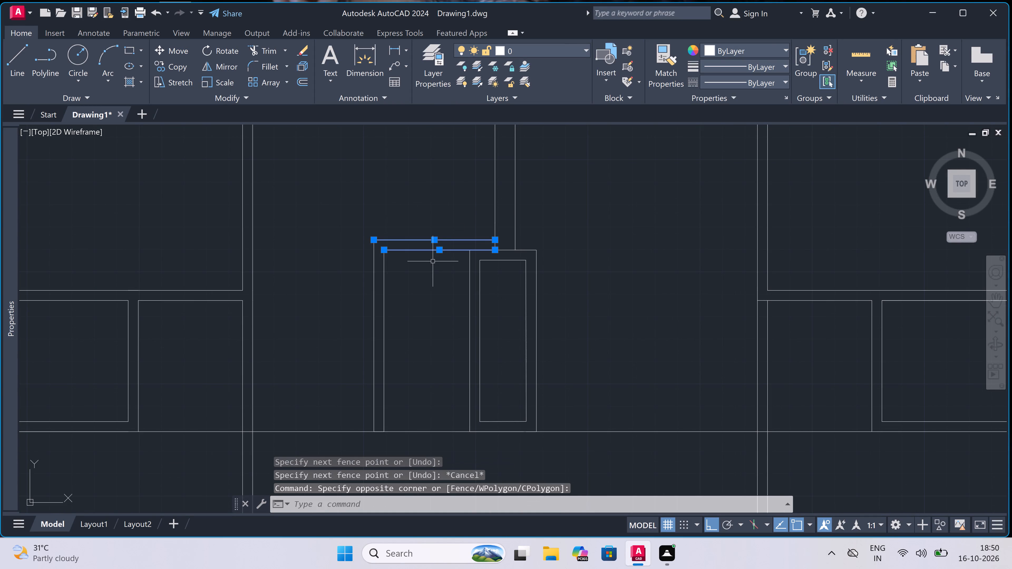
key(Delete)
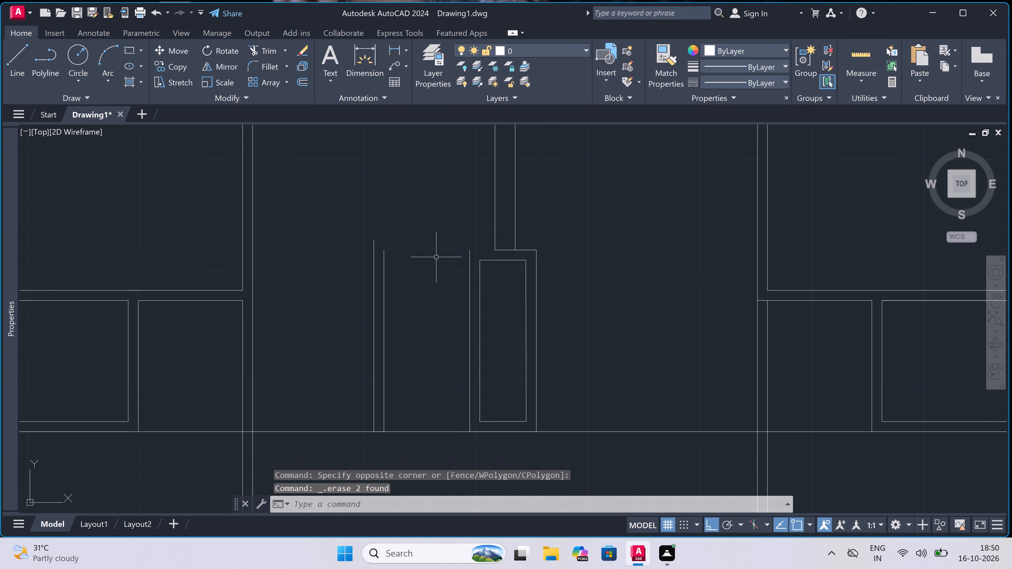
Draw a line left from the central wall's lower left corner to the enclosure, 4'6" further left, and down to the long horizontal line.
key(l)
key(space)
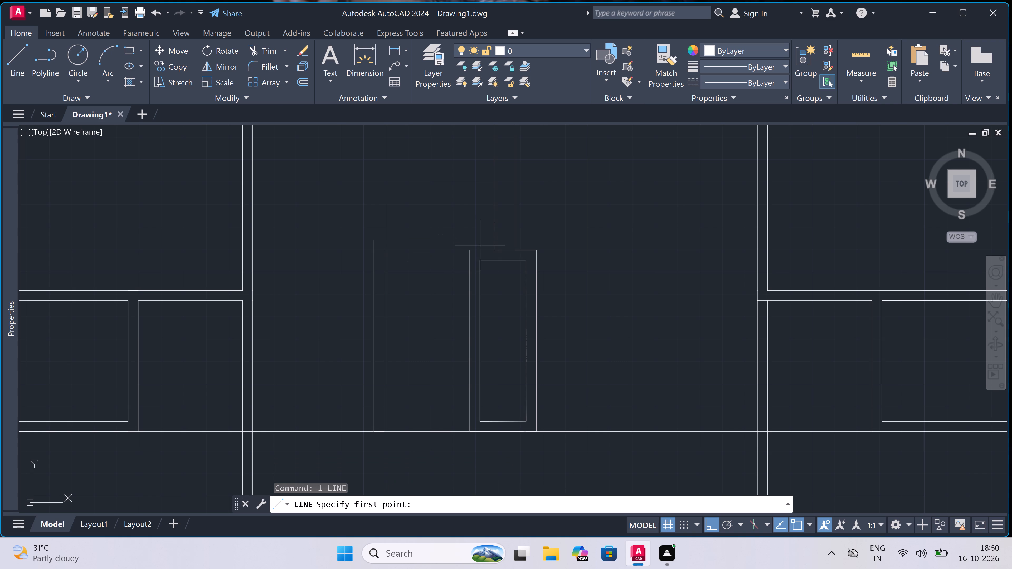
double_click(495, 249)
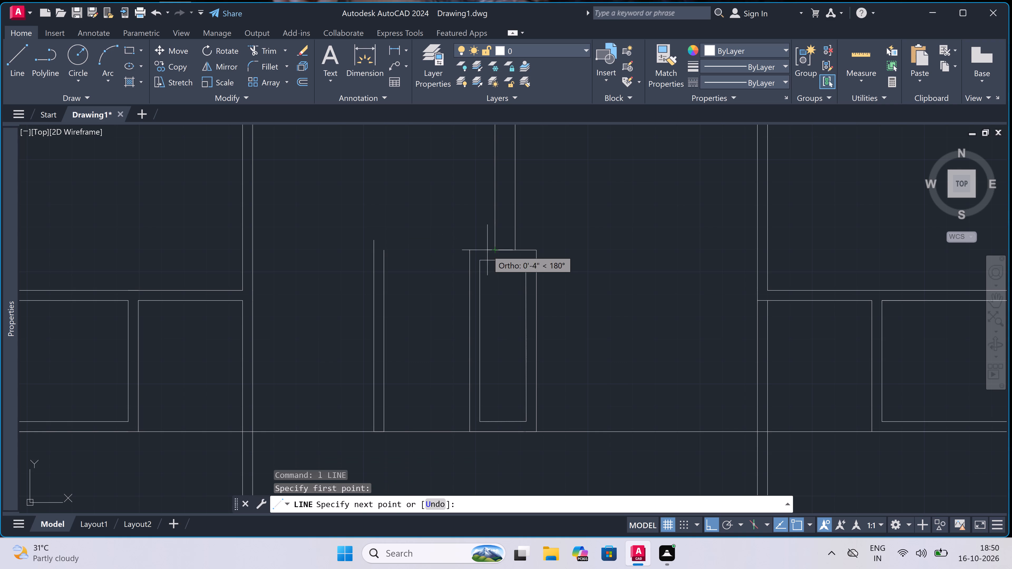
click(472, 254)
scroll(472, 254, up, 1)
scroll(271, 292, down, 2)
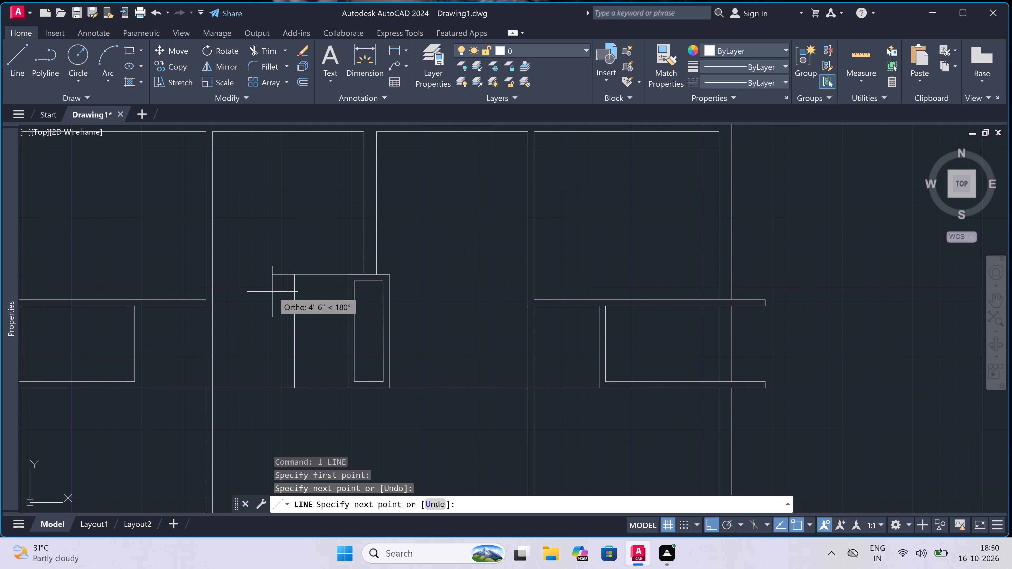
text(4'6")
key(space)
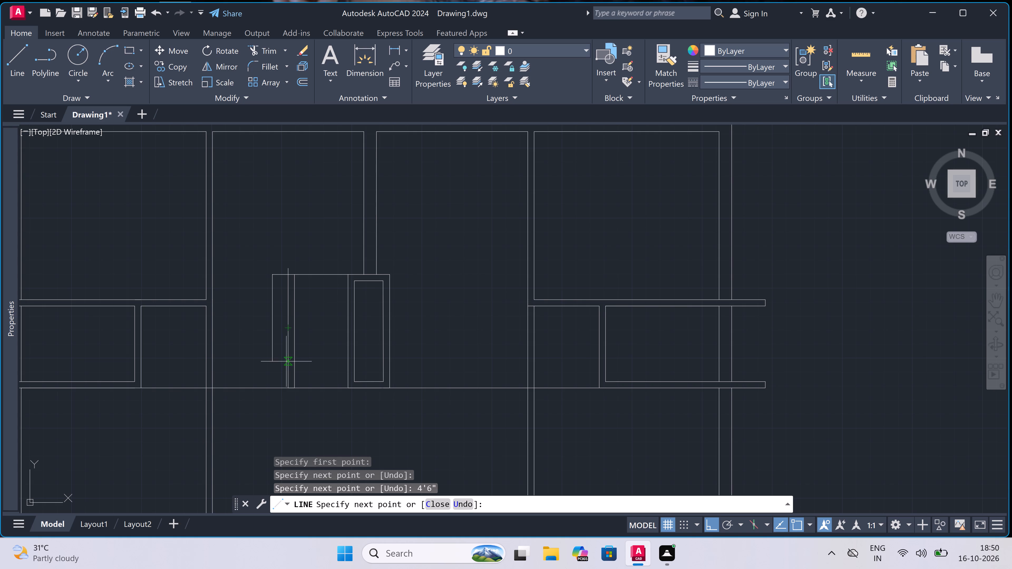
scroll(263, 387, up, 2)
click(287, 388)
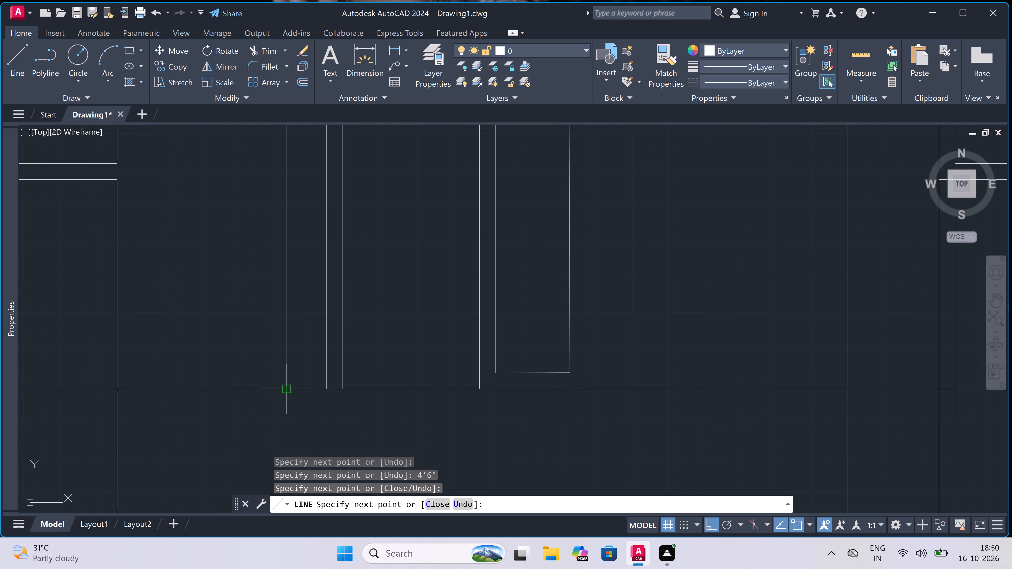
Continue the line 4.5" right along the long horizontal line, up to the upper face, 4.5" down, and right to the enclosure's left face.
text(4.5")
key(space)
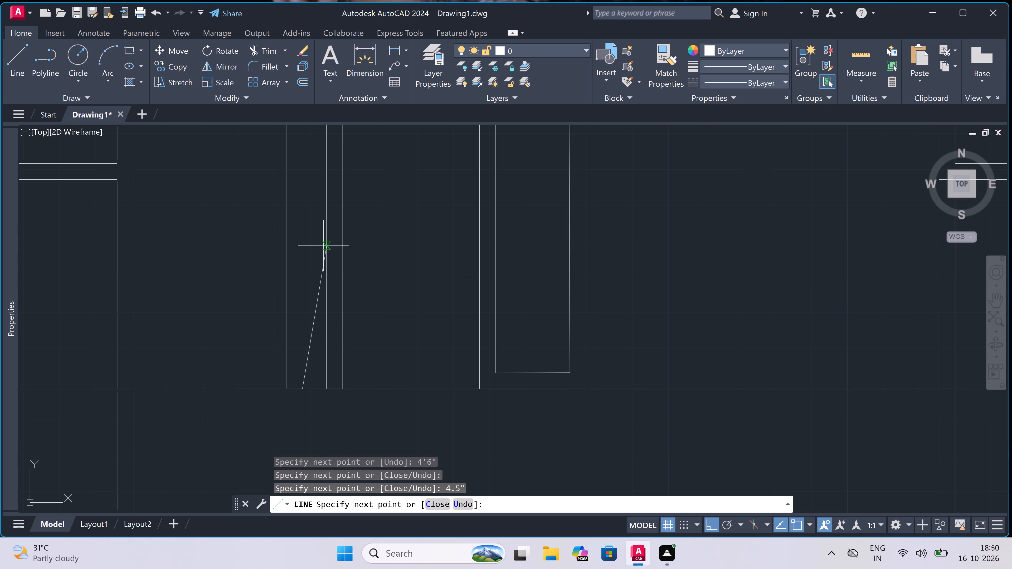
scroll(323, 246, down, 3)
scroll(313, 205, up, 4)
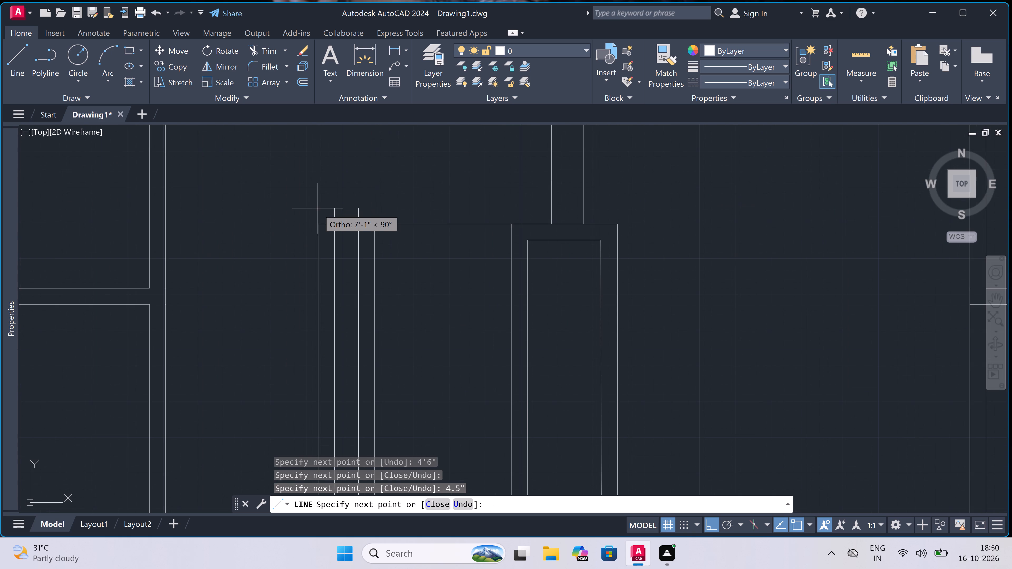
double_click(336, 225)
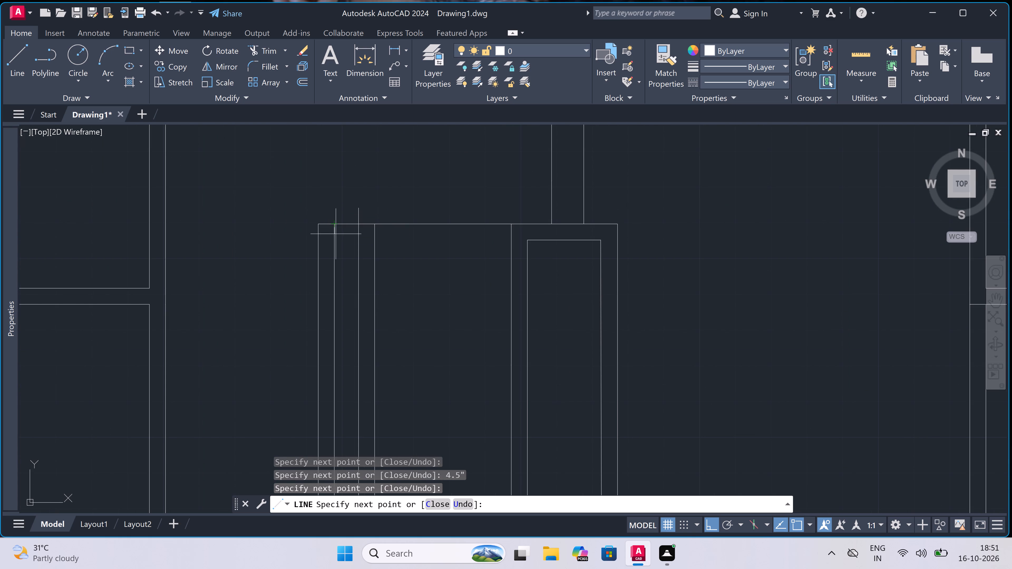
text(4.5")
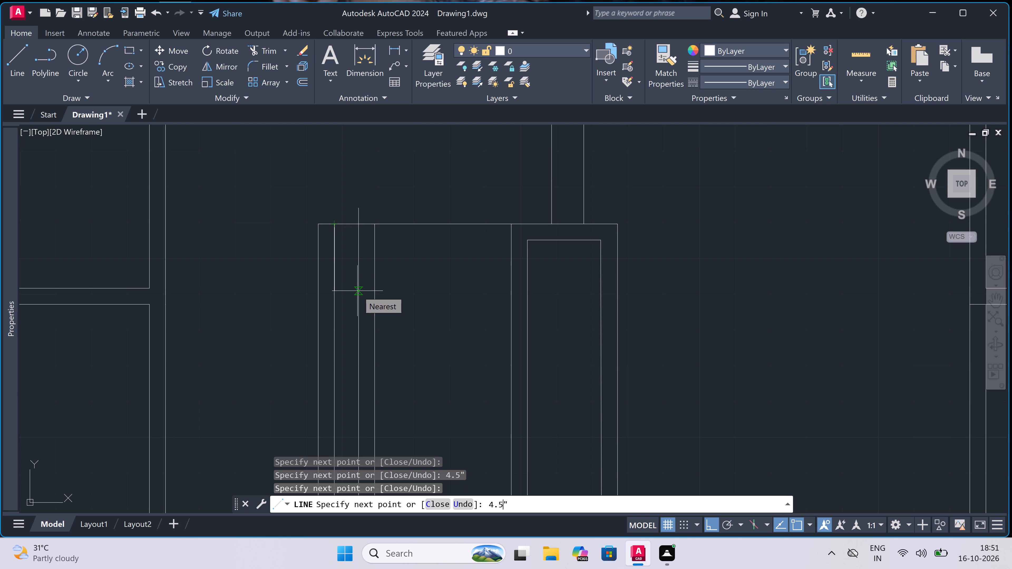
key(space)
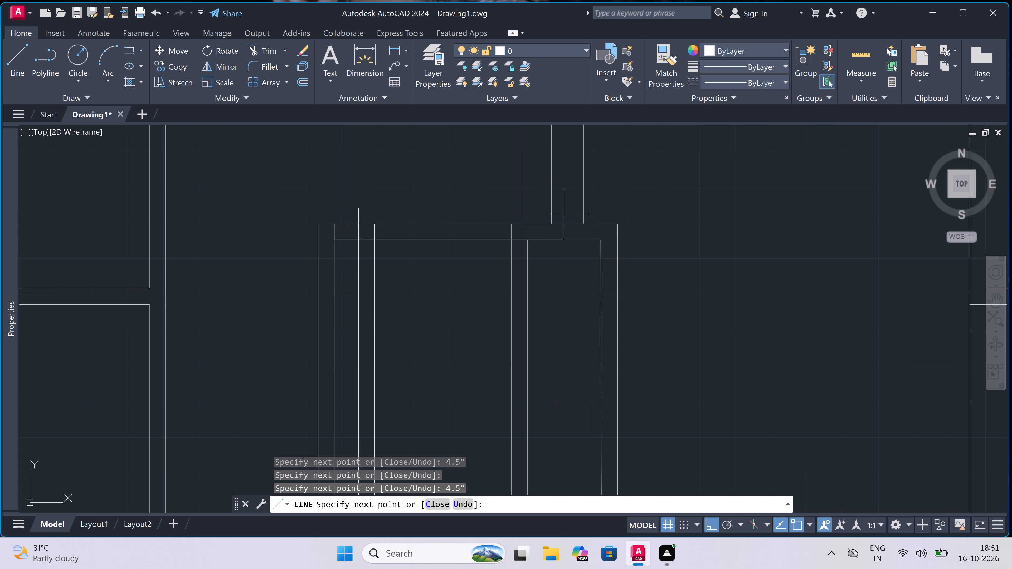
click(516, 241)
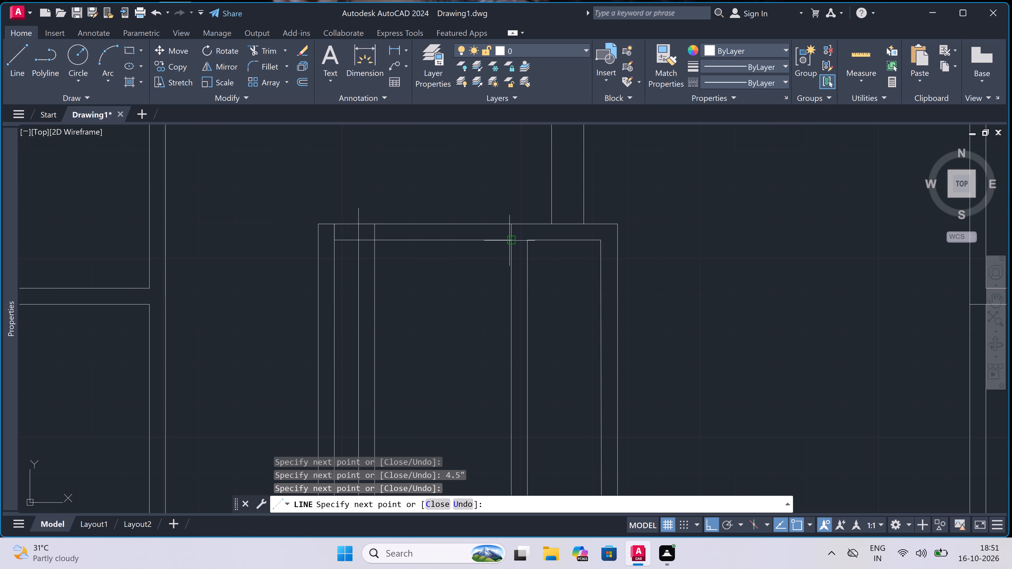
key(Escape)
Delete the two old vertical wall lines inside the new left enclosure.
click(395, 287)
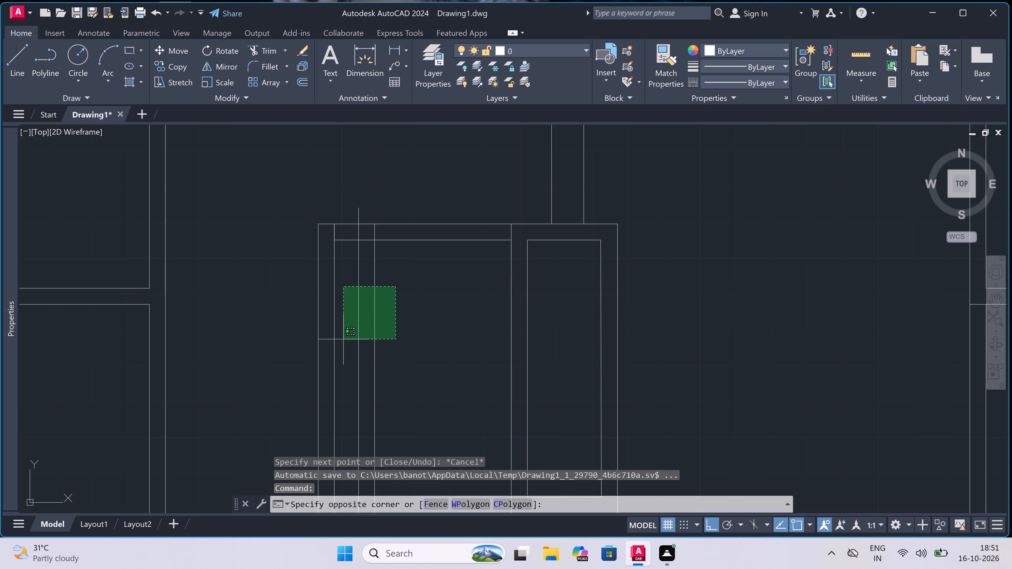
click(349, 337)
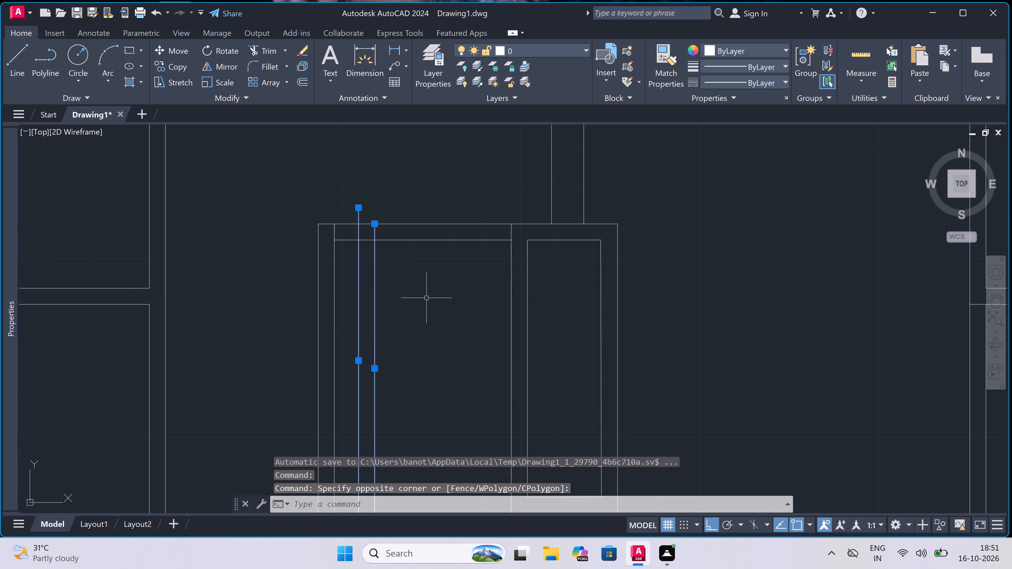
key(Delete)
Trim the vertical stub above the inner upper left corner of the new left enclosure.
scroll(426, 299, down, 3)
scroll(422, 299, up, 2)
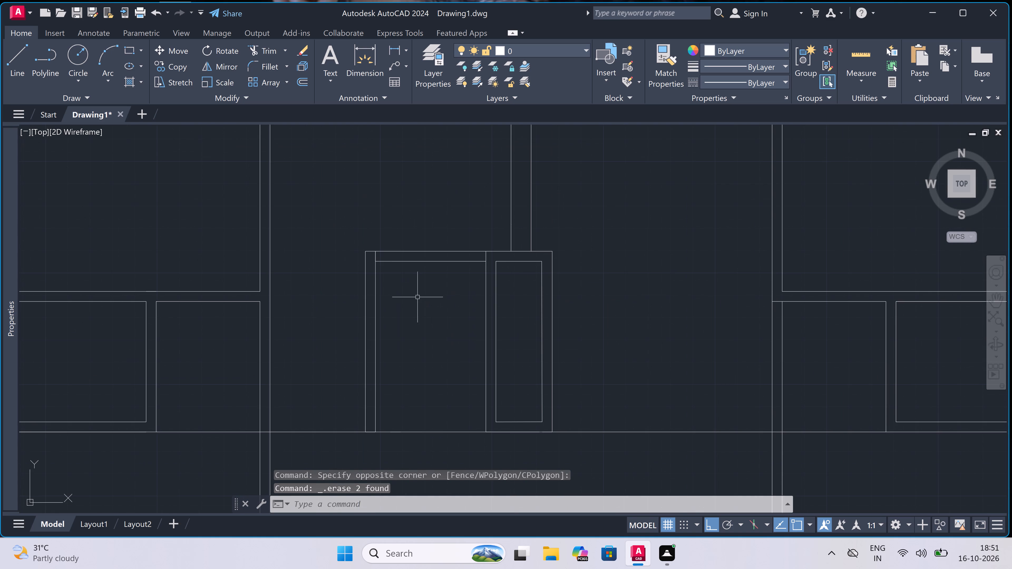
key(t)
key(r)
key(space)
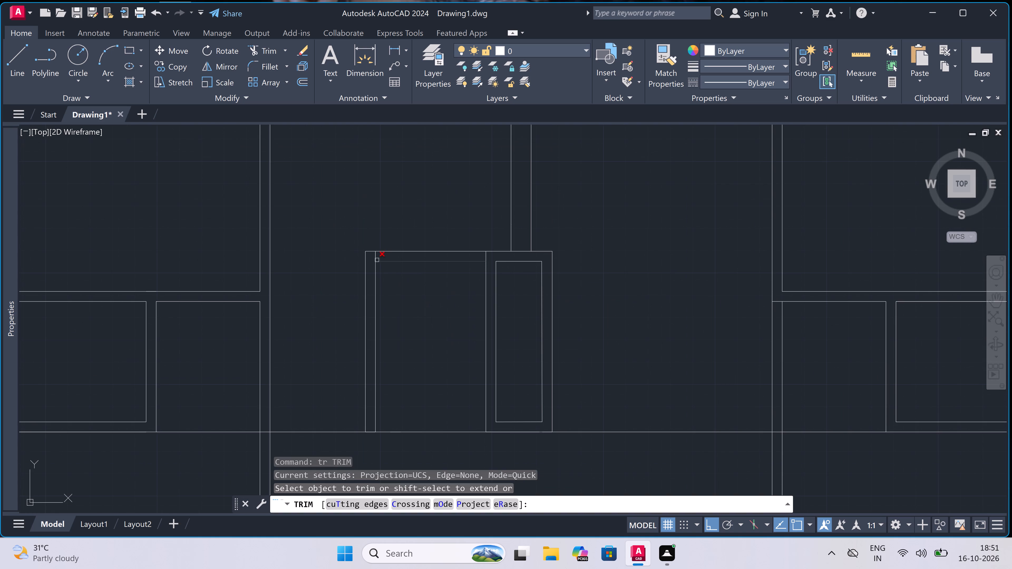
click(378, 259)
click(366, 254)
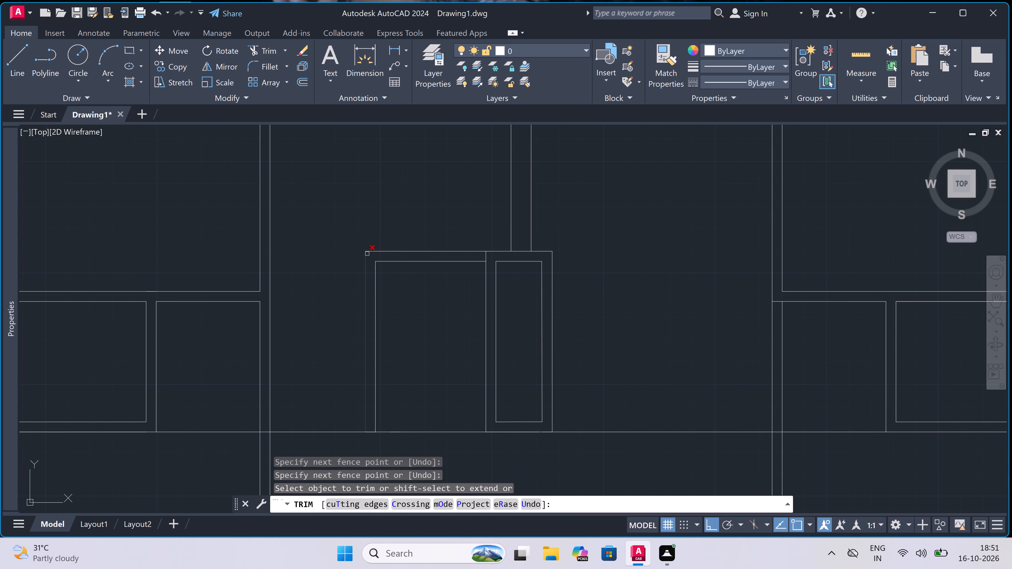
key(Escape)
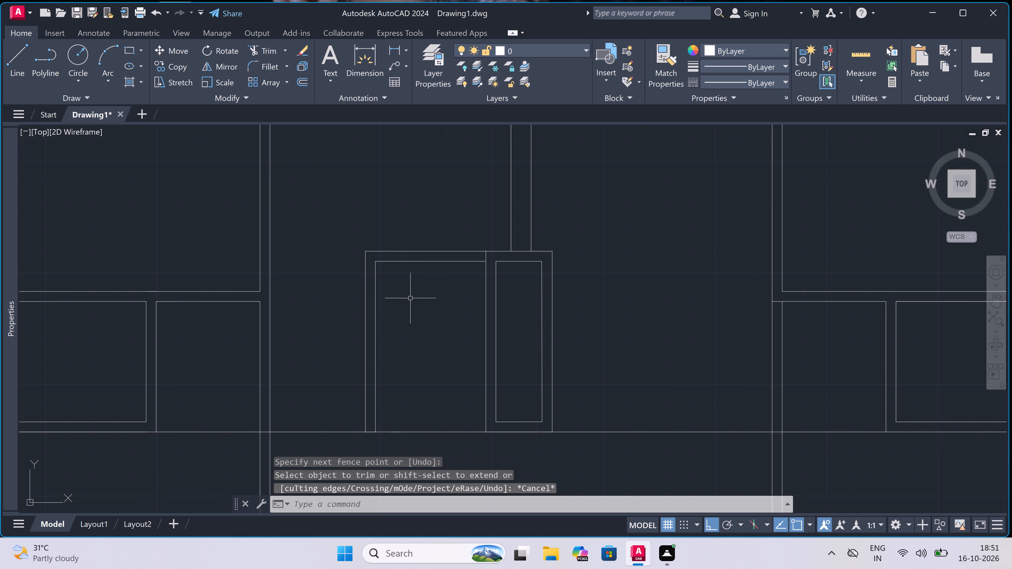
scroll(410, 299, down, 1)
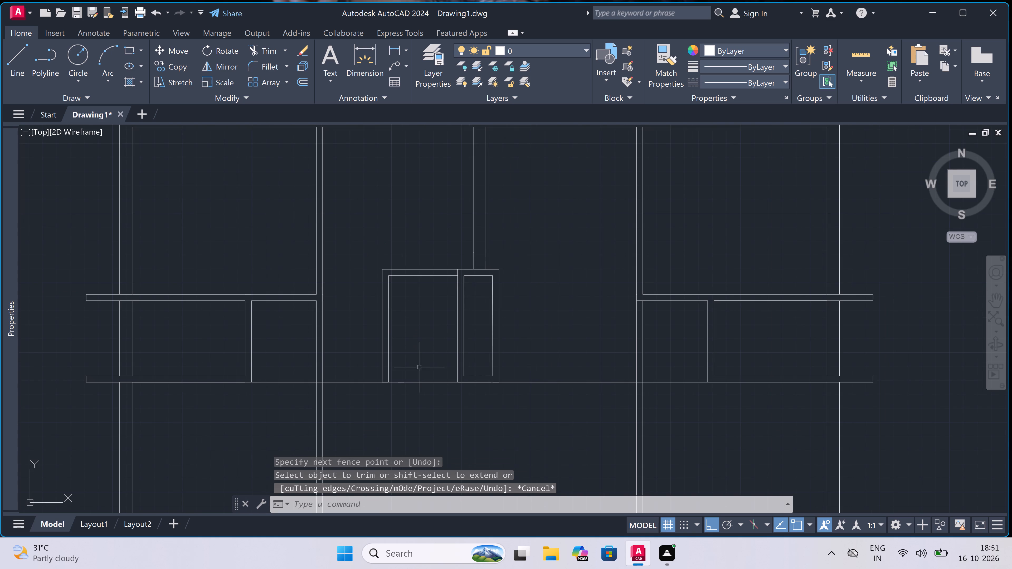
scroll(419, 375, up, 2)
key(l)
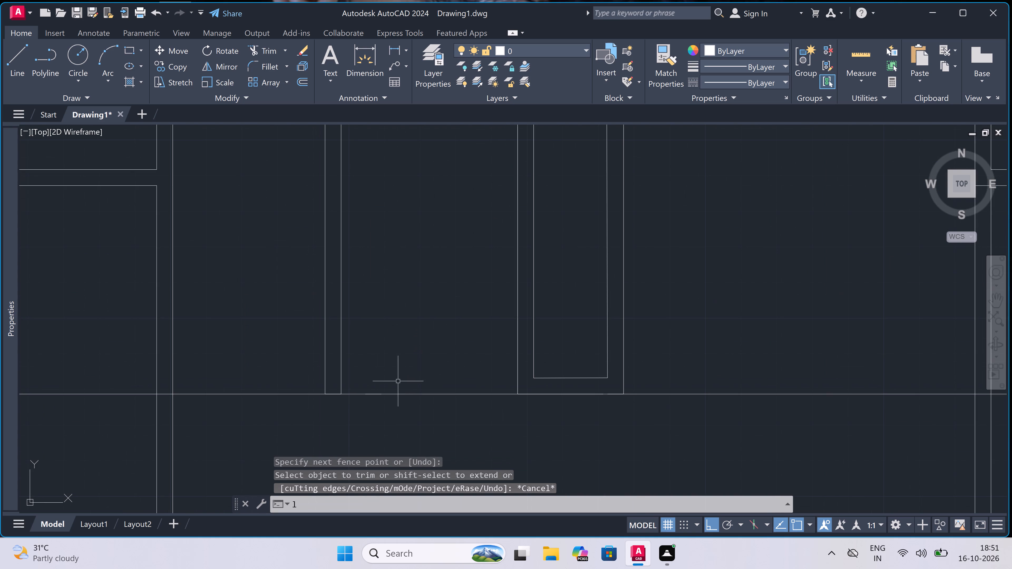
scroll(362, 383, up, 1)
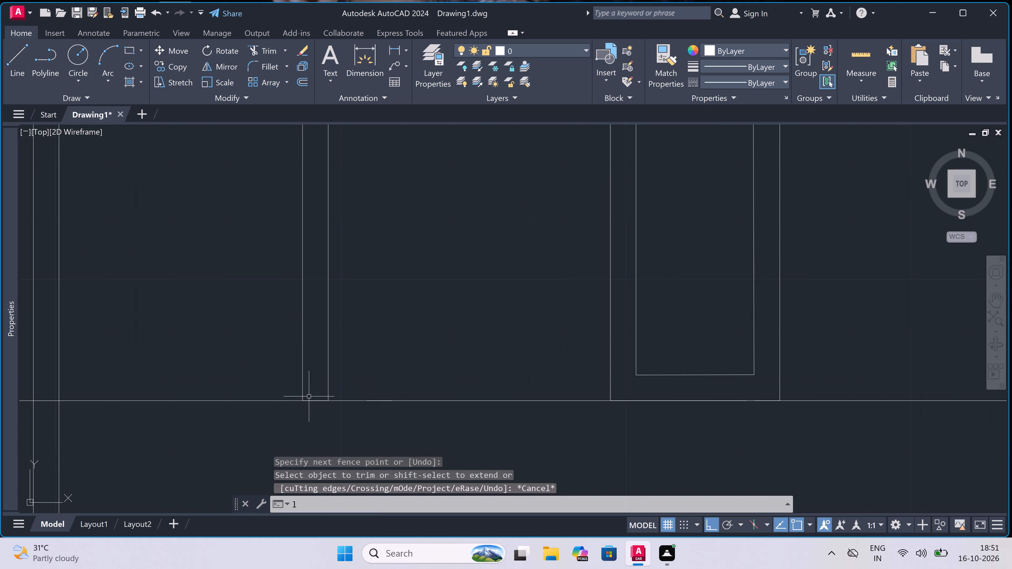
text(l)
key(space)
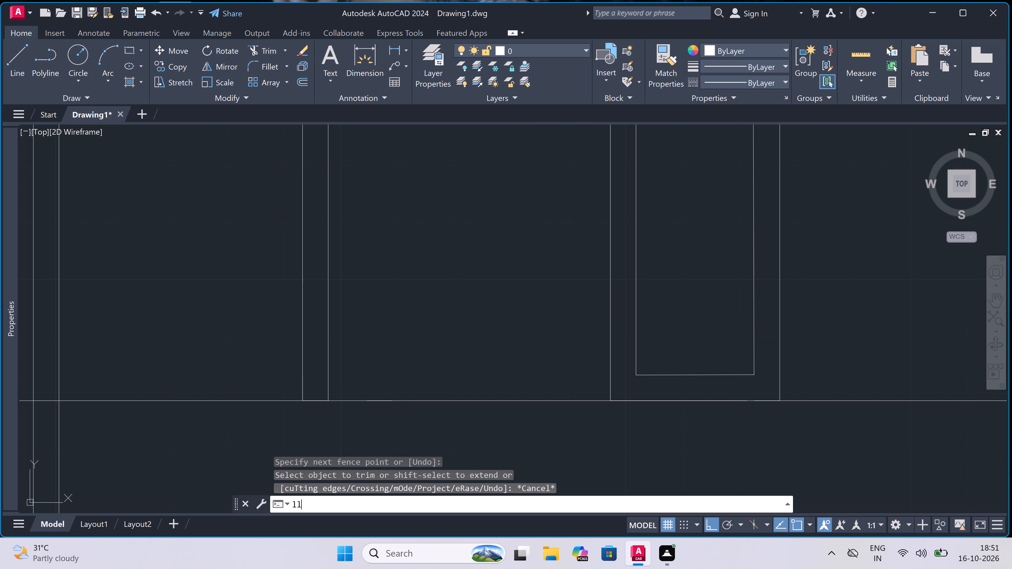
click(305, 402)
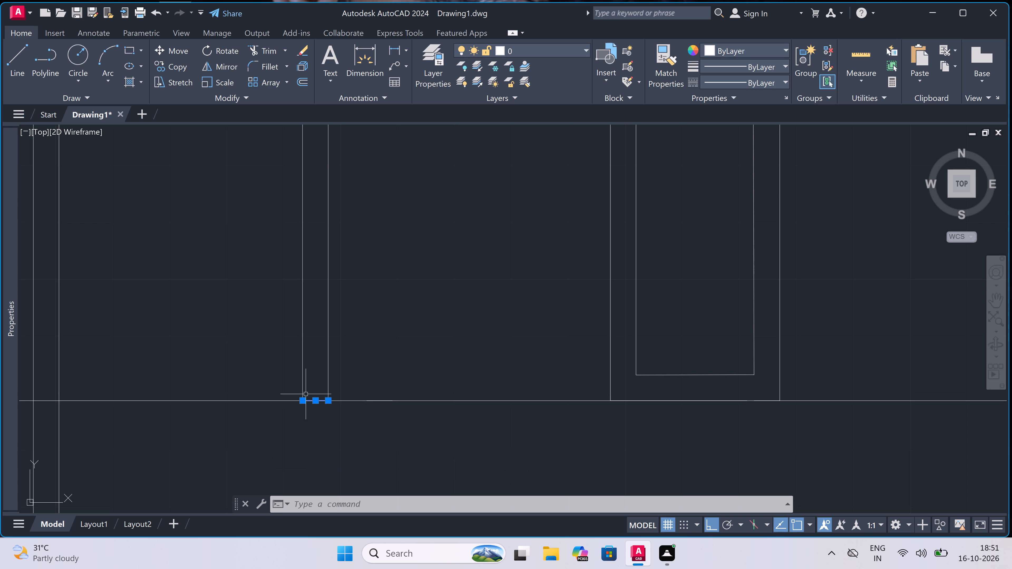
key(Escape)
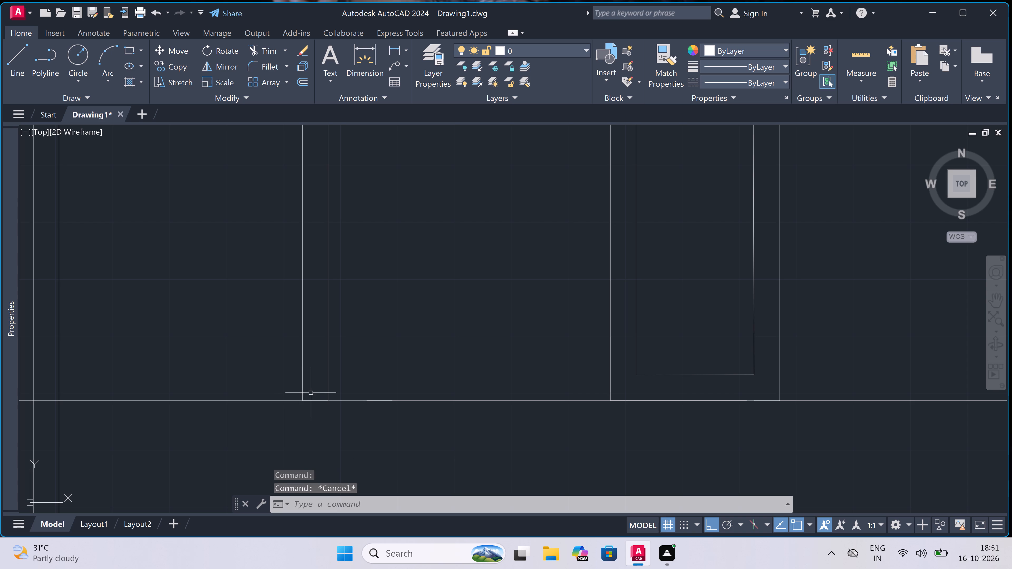
Draw a line from the left enclosure's outer lower left corner 4.5" up, right to the narrow enclosure's right face, and 4'6" further right.
key(l)
key(space)
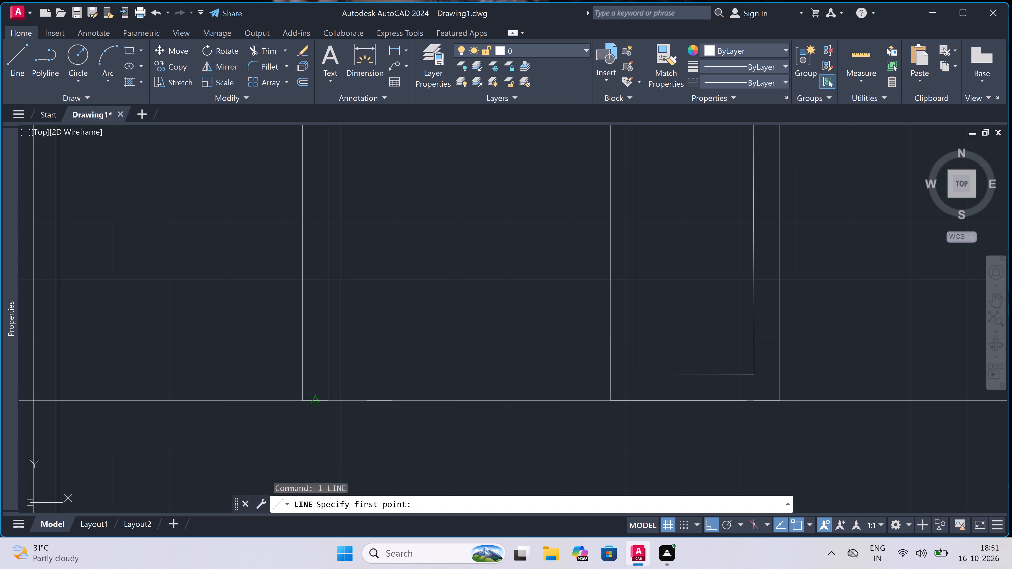
click(306, 402)
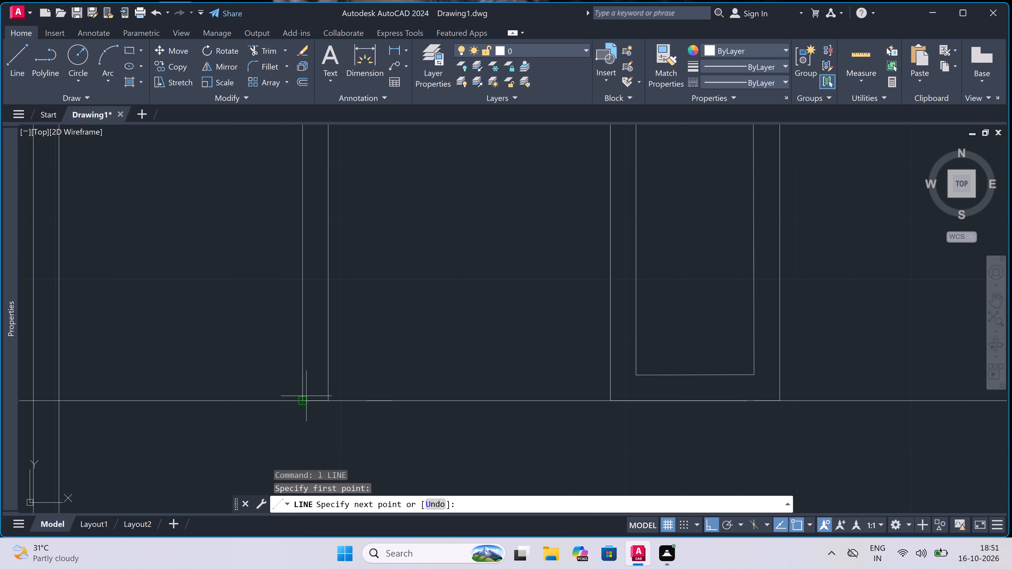
text(4.5")
key(space)
scroll(308, 342, down, 1)
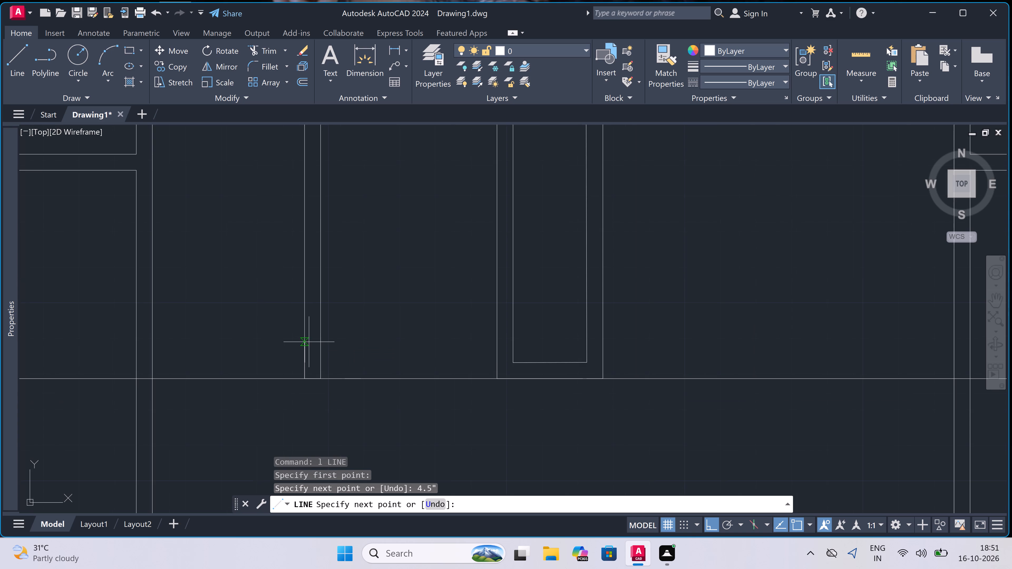
scroll(558, 341, down, 3)
scroll(591, 343, up, 3)
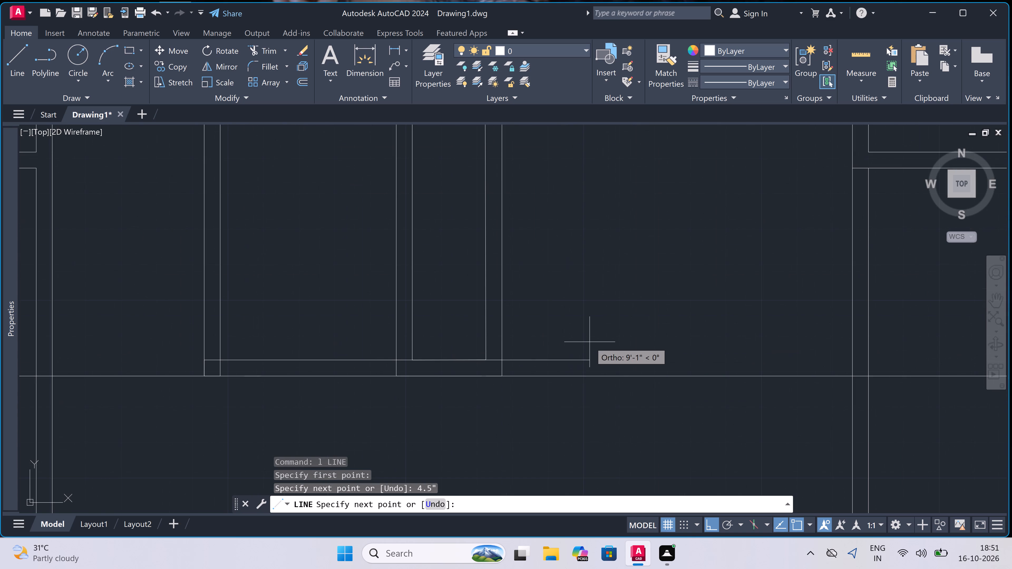
click(506, 356)
key(4)
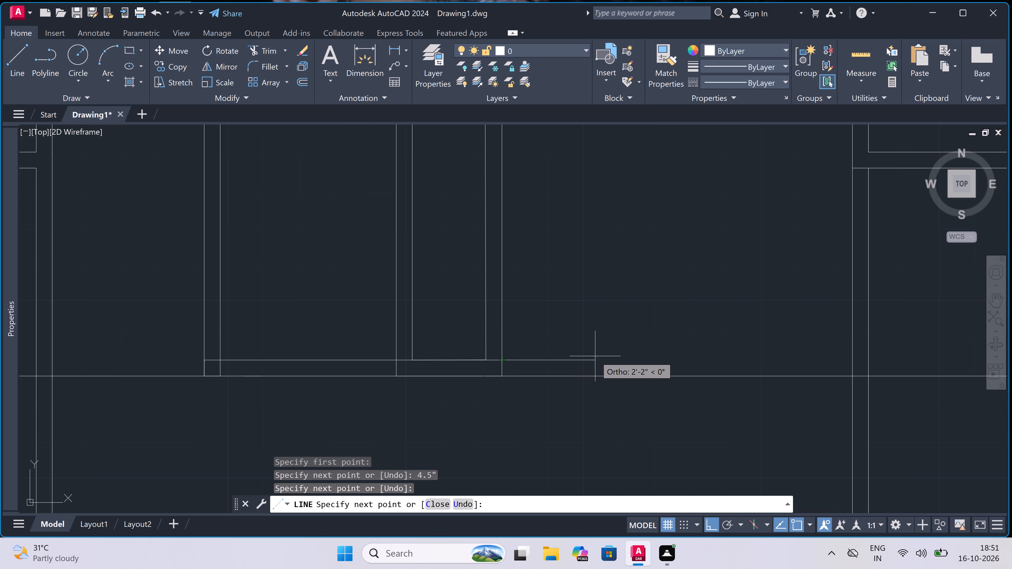
key(apostrophe)
text(6")
key(space)
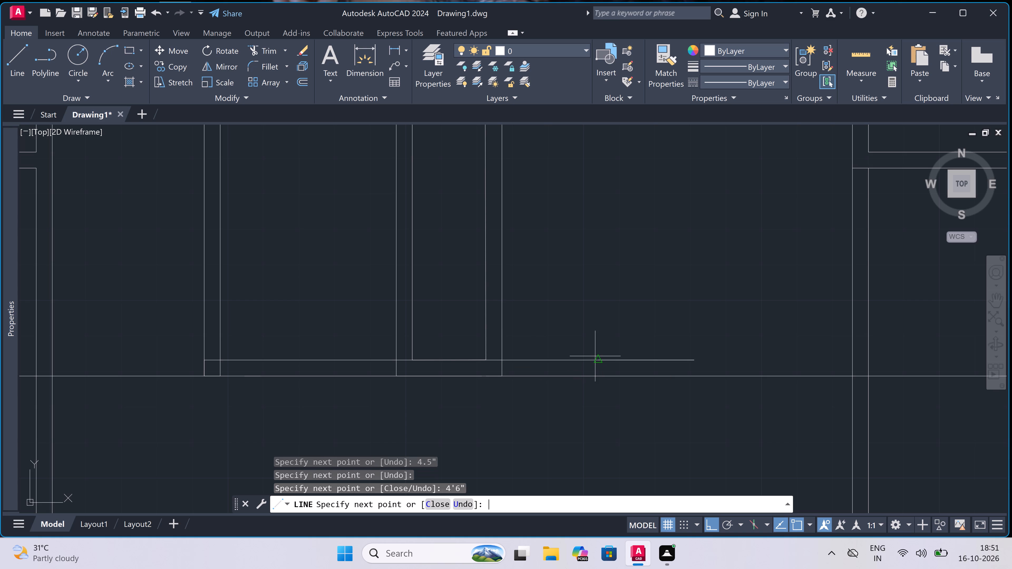
Continue the line up to the level of the enclosures' top face and back left to the narrow enclosure's upper right corner.
scroll(595, 356, down, 3)
scroll(645, 288, up, 3)
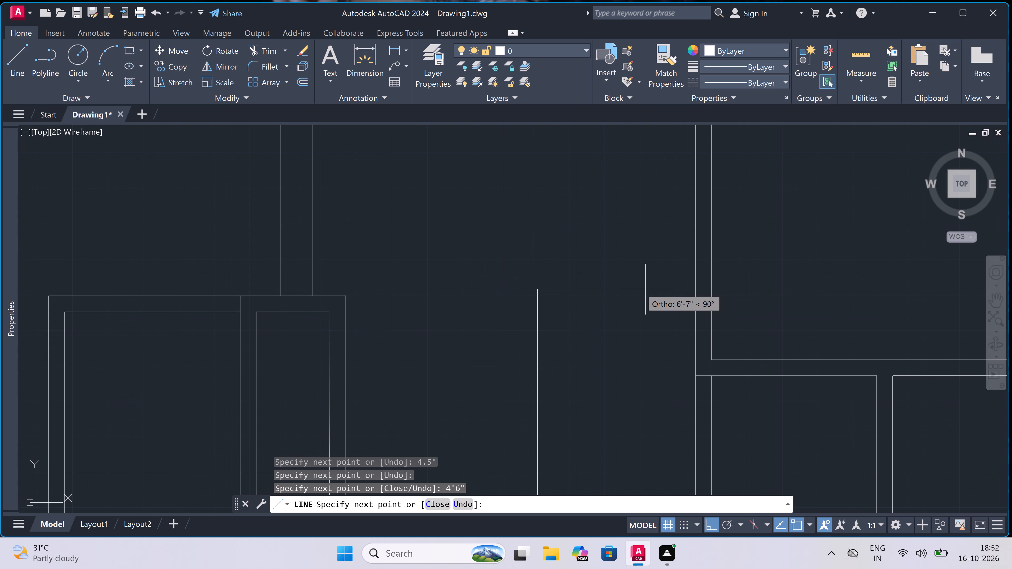
double_click(537, 291)
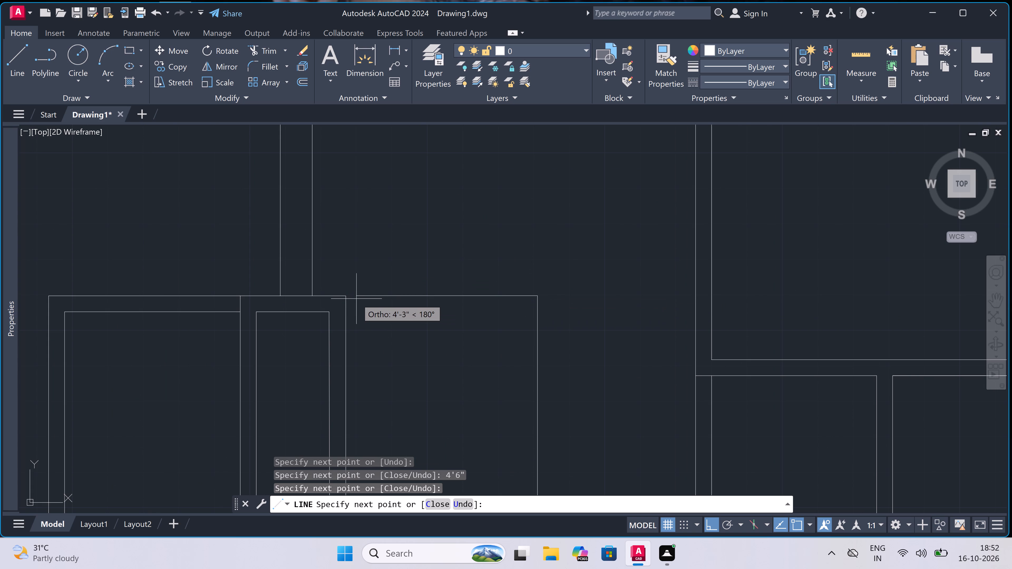
click(344, 299)
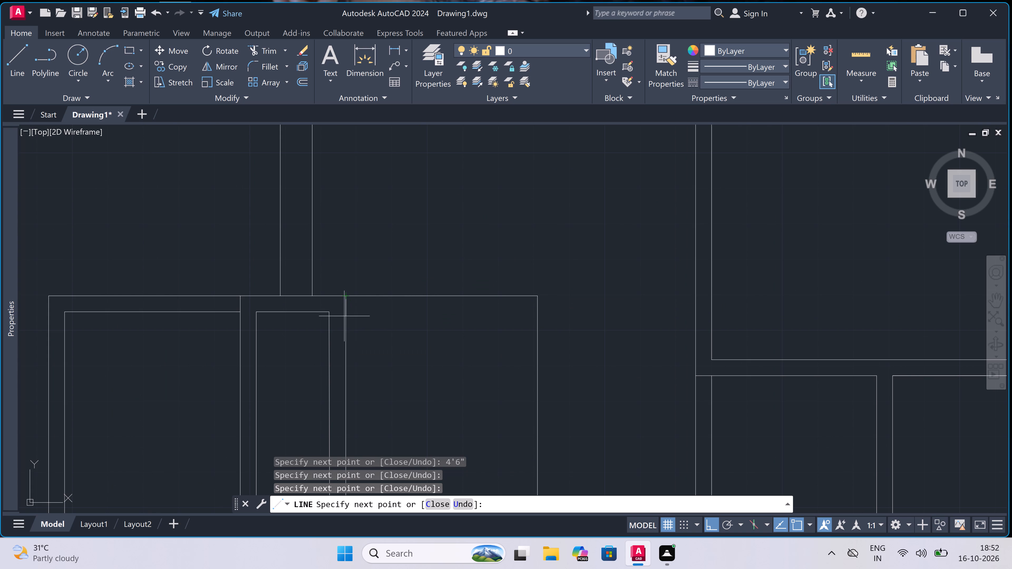
Draw the right enclosure's inner faces 4.5" down, right to its outer face, 4.5" back left, and down to the long horizontal line.
text(4.)
text(5")
key(space)
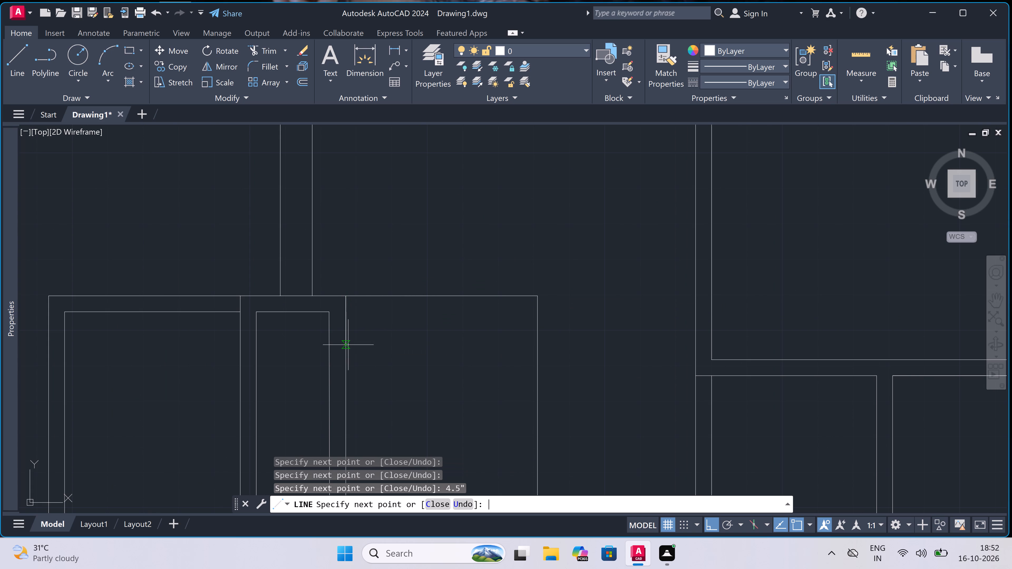
click(541, 311)
text(4.5)
text(")
key(space)
scroll(463, 295, down, 4)
scroll(476, 361, up, 4)
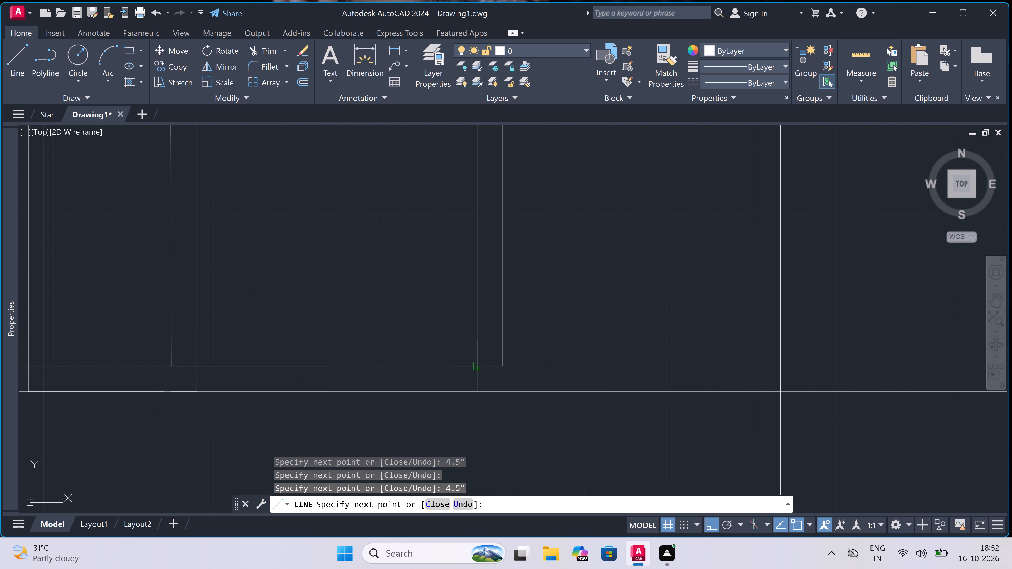
click(480, 392)
key(Escape)
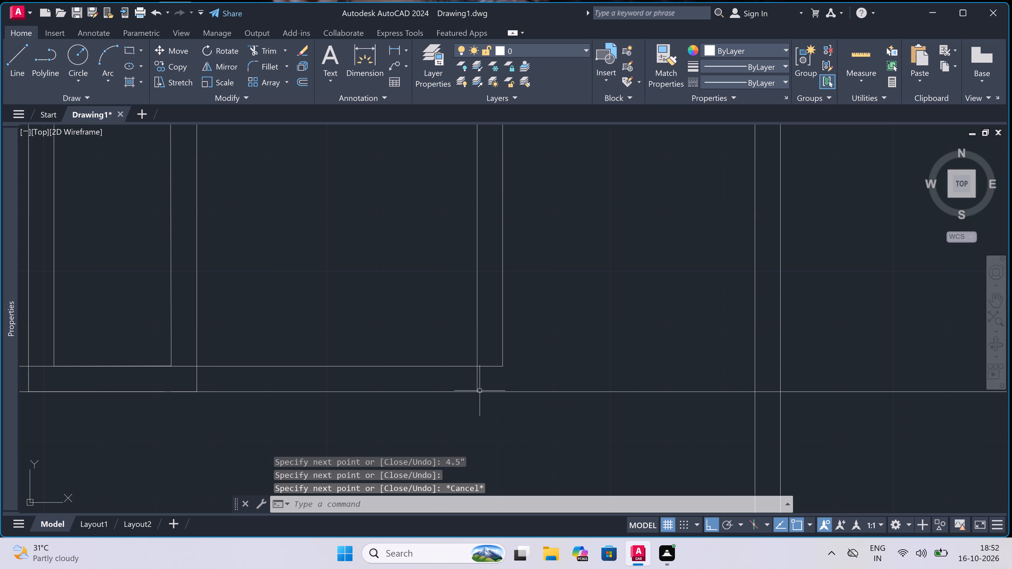
Draw a line continuing the right enclosure's outer right face down to the long horizontal line.
key(space)
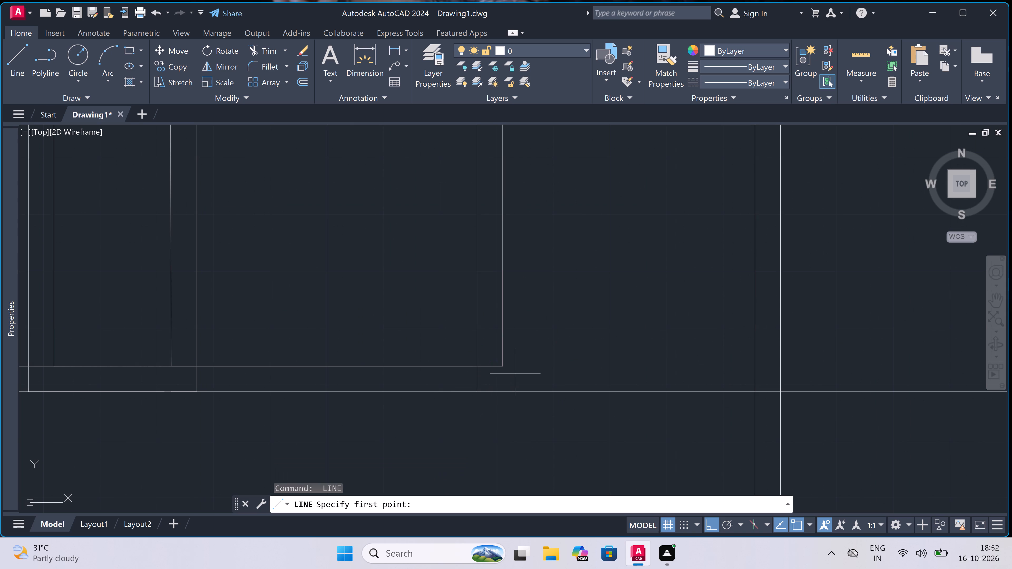
click(507, 367)
double_click(501, 389)
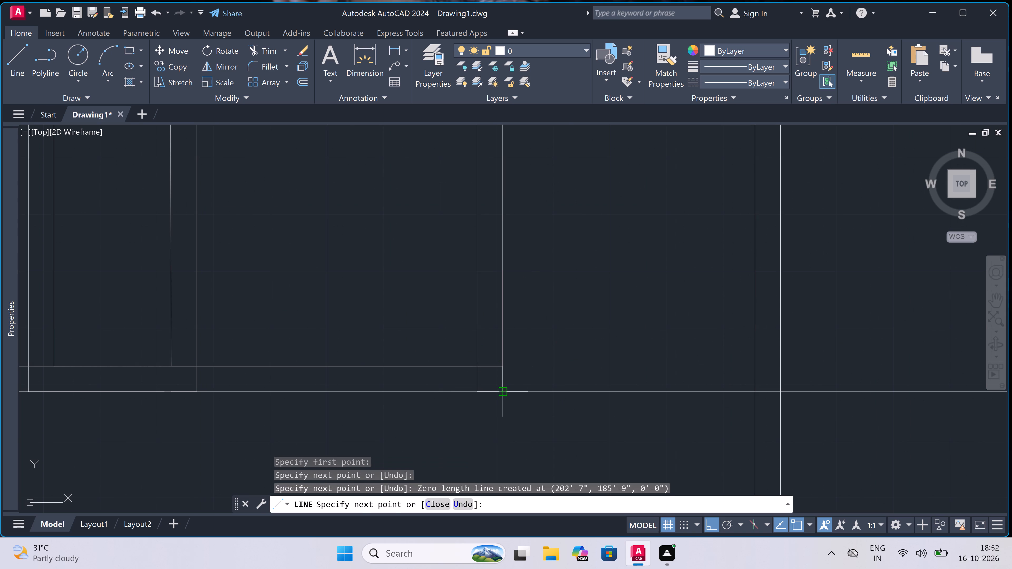
key(Escape)
Trim the overlapping wall lines at both bottom corners of the narrow middle enclosure, opening its walls into the bottom wall.
scroll(500, 388, down, 3)
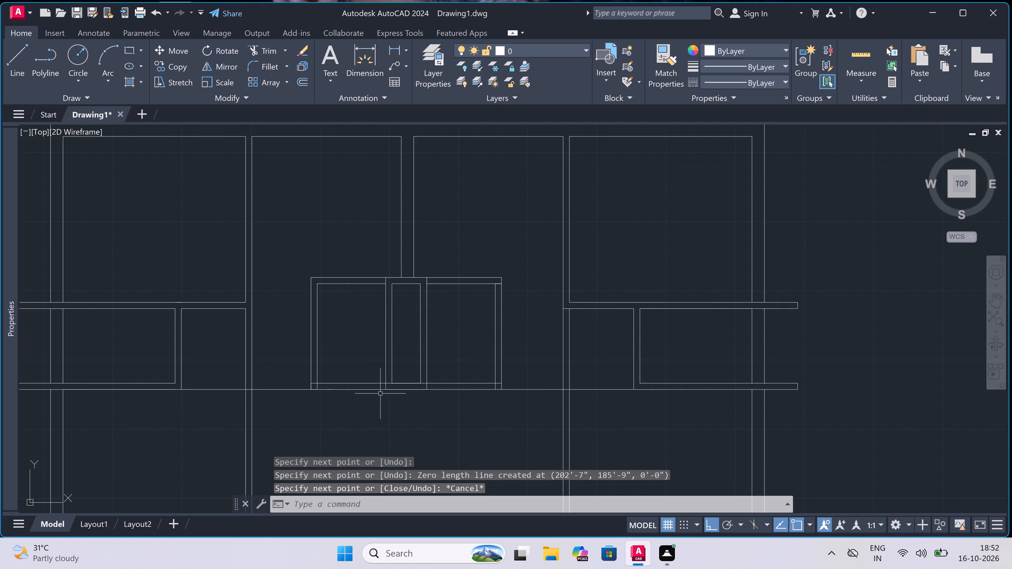
scroll(391, 389, up, 2)
text(tr)
key(space)
click(387, 382)
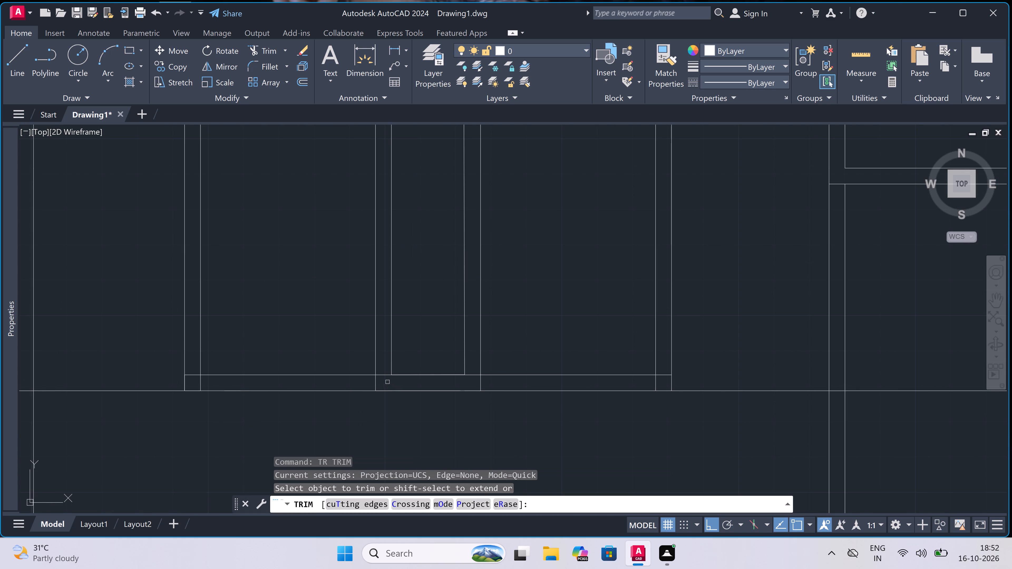
double_click(388, 371)
scroll(409, 376, up, 1)
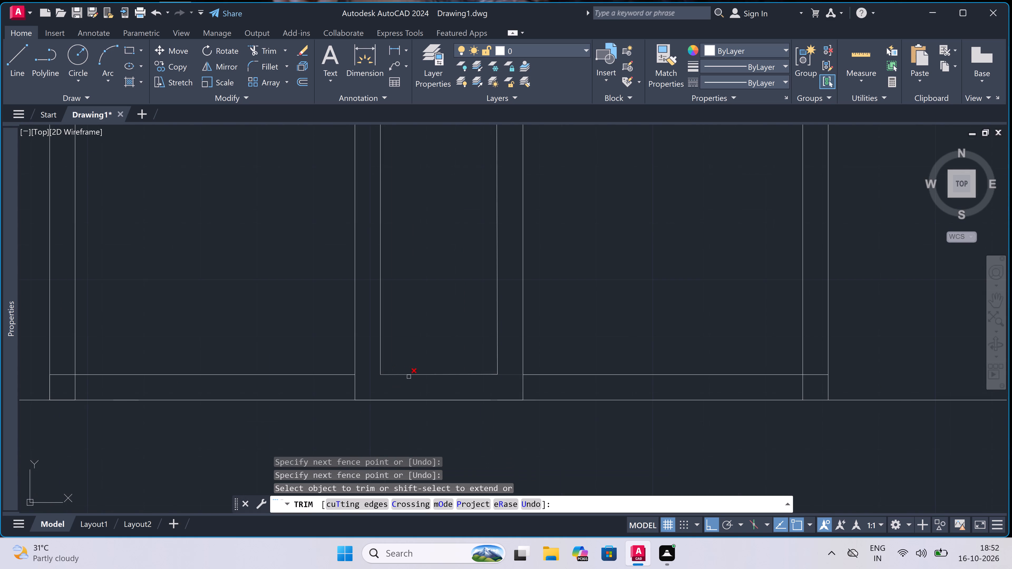
scroll(385, 380, up, 2)
click(281, 385)
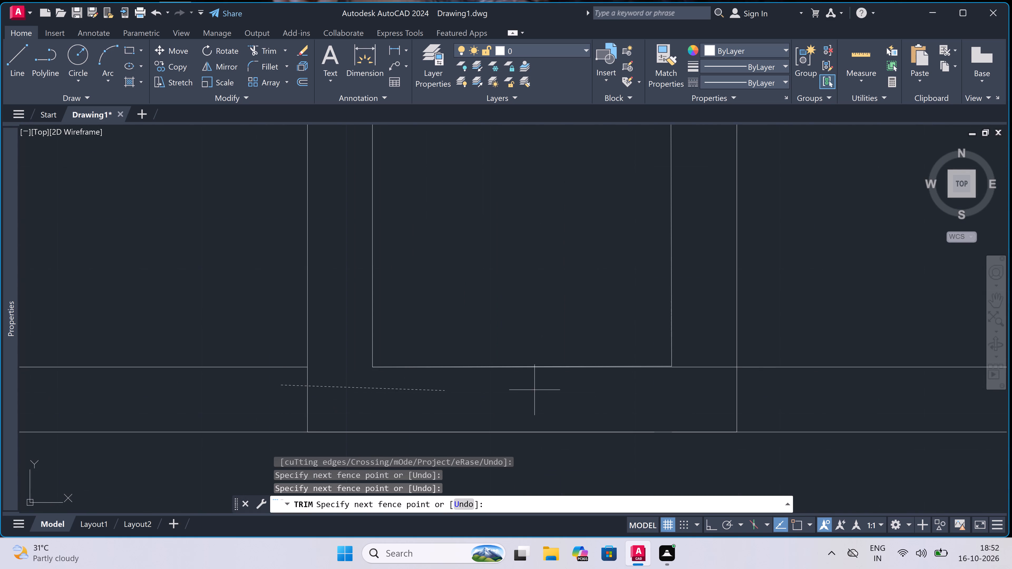
click(802, 384)
click(724, 377)
click(707, 345)
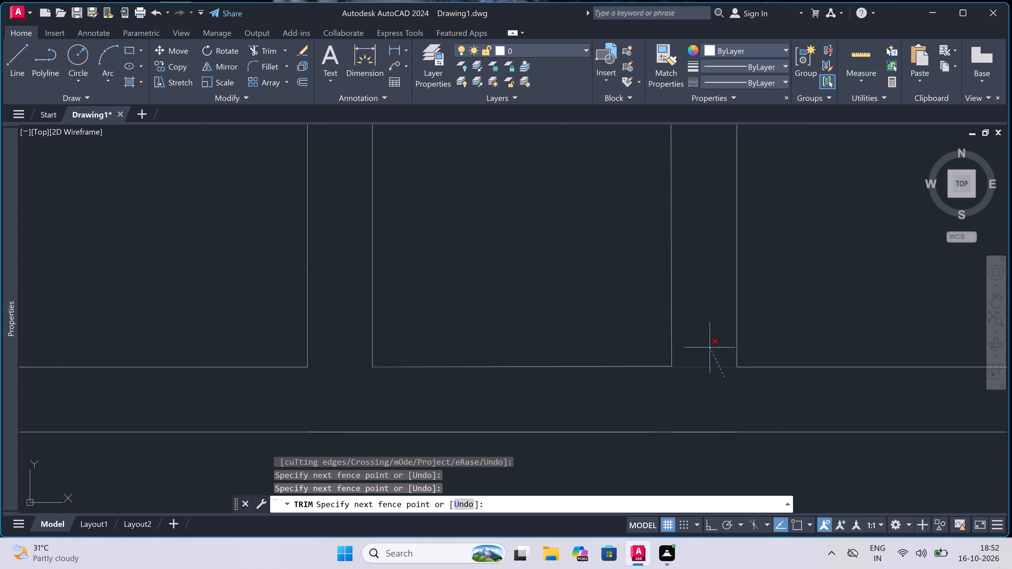
scroll(688, 353, up, 2)
scroll(688, 353, down, 7)
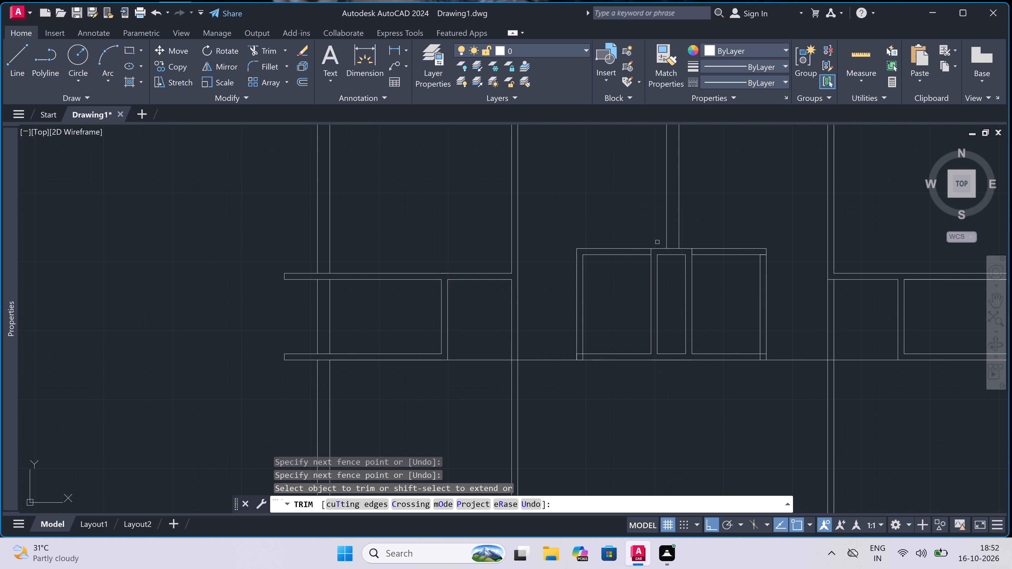
Trim the line stubs at the top of the narrow enclosure's walls and the top-face segment between the central wall's two lines.
scroll(666, 252, up, 3)
double_click(779, 246)
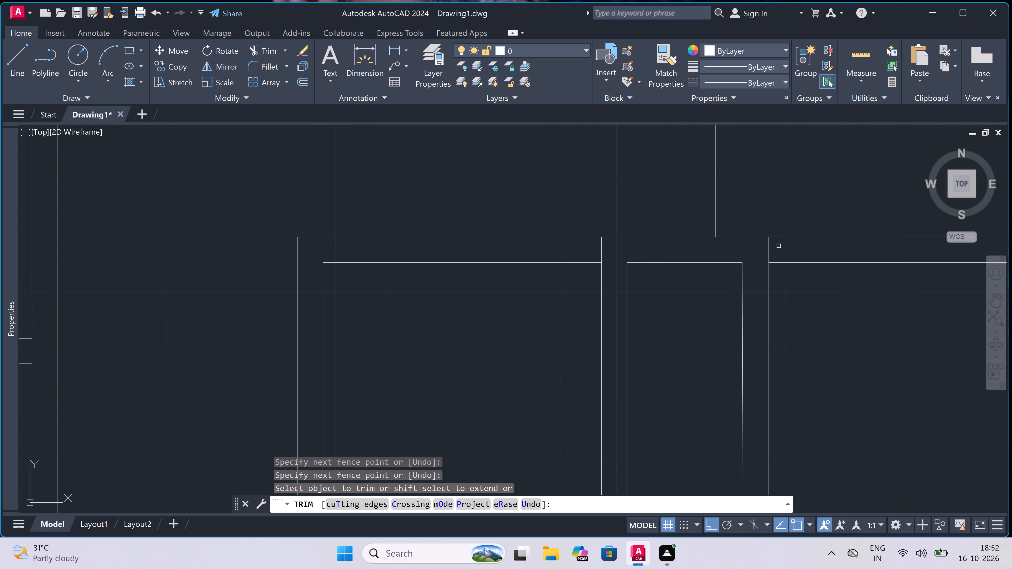
double_click(585, 257)
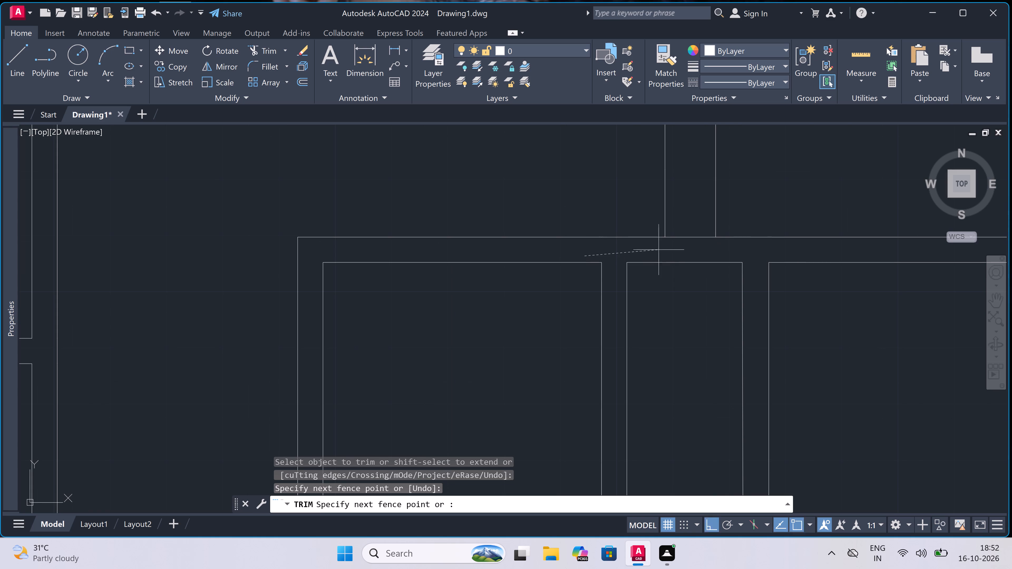
click(694, 249)
click(694, 249)
click(694, 233)
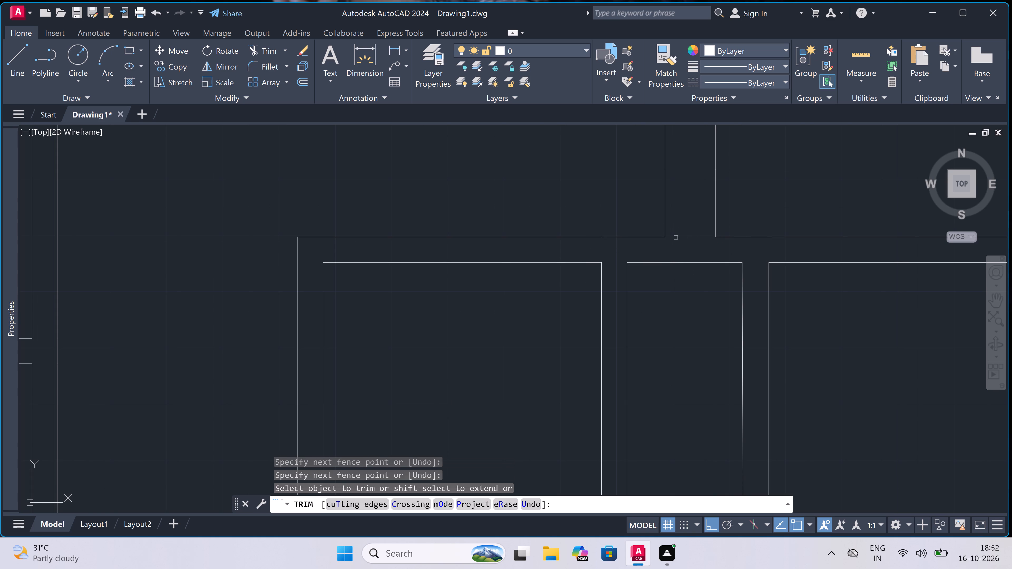
Trim the inner wall lines that overlap inside the left enclosure's outer lower left corner.
scroll(631, 239, down, 5)
scroll(569, 253, up, 1)
scroll(598, 336, up, 2)
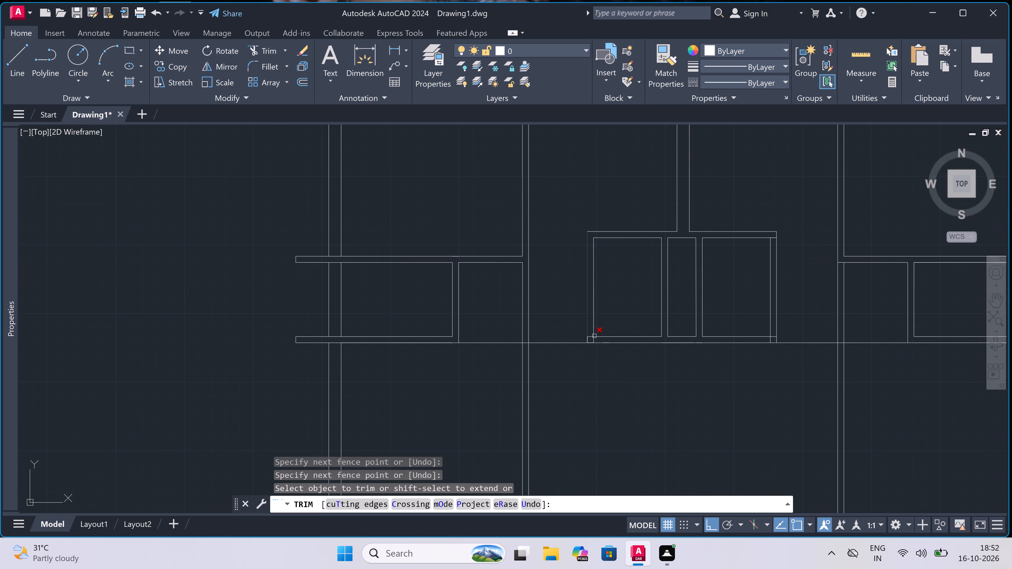
scroll(598, 336, up, 2)
click(571, 363)
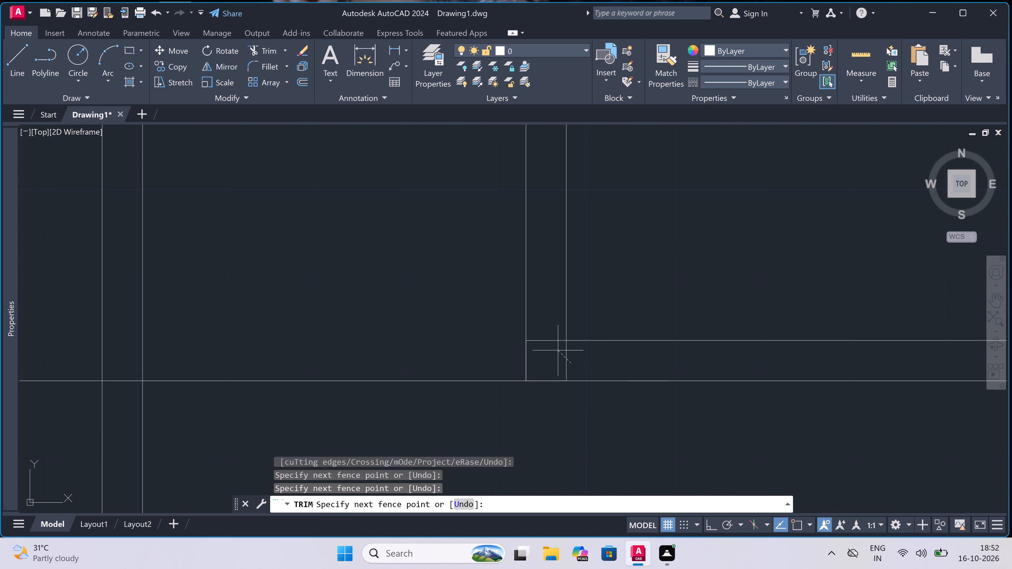
triple_click(553, 339)
scroll(553, 339, down, 3)
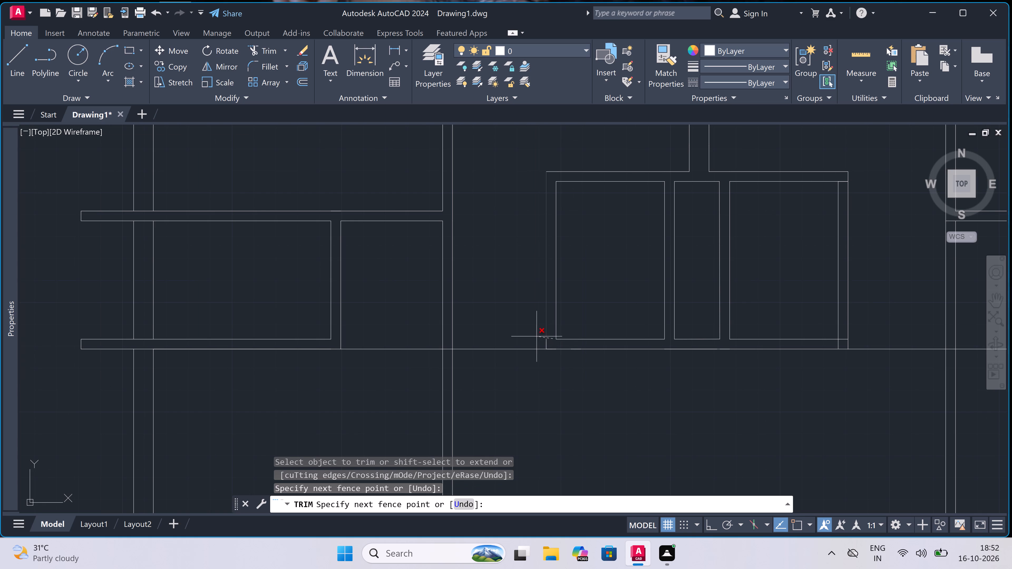
click(552, 332)
Trim away the long horizontal line between the left enclosure and the left side room, including where it crosses the left inner wall.
click(527, 334)
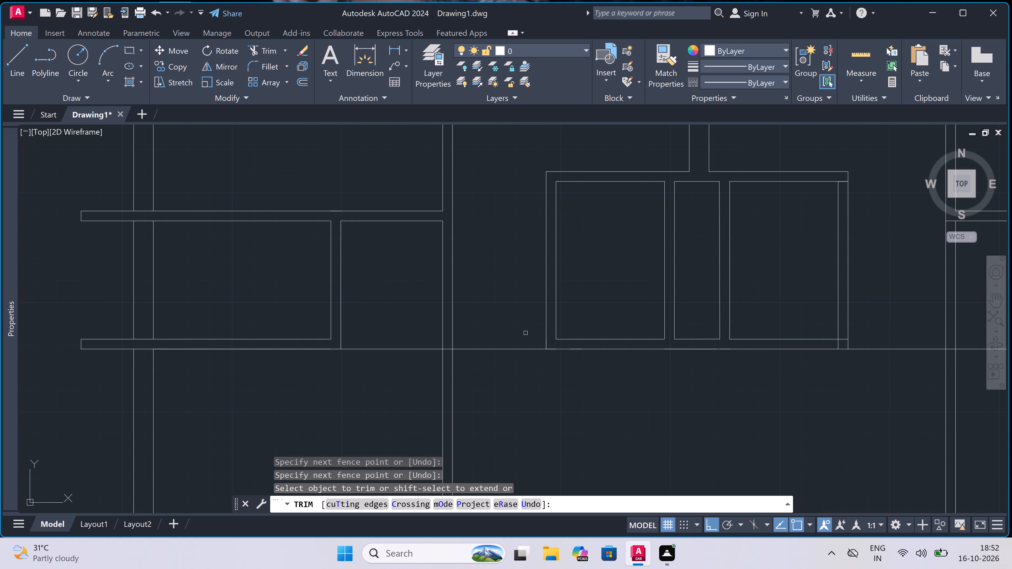
click(520, 368)
scroll(473, 344, up, 1)
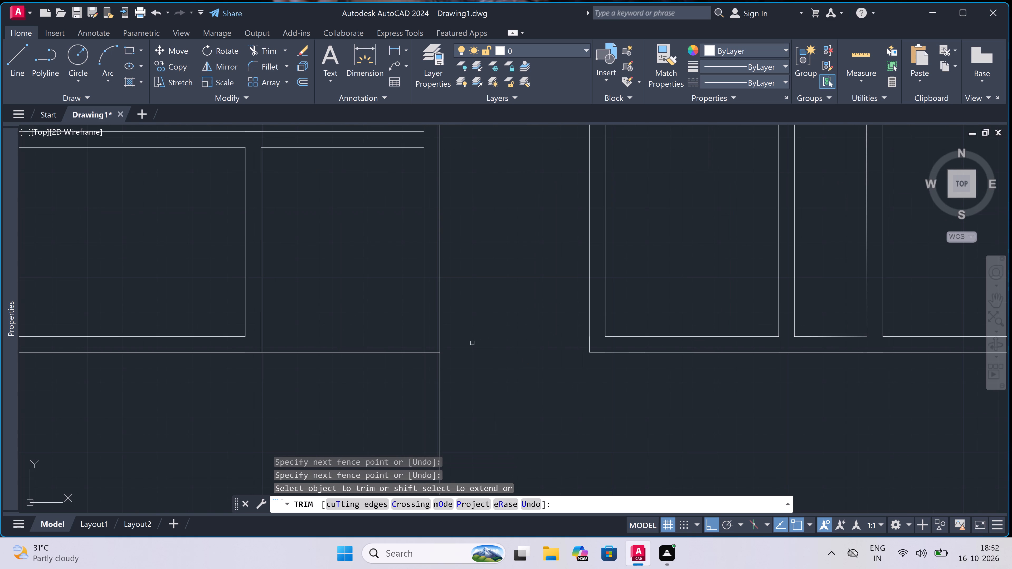
scroll(459, 343, down, 2)
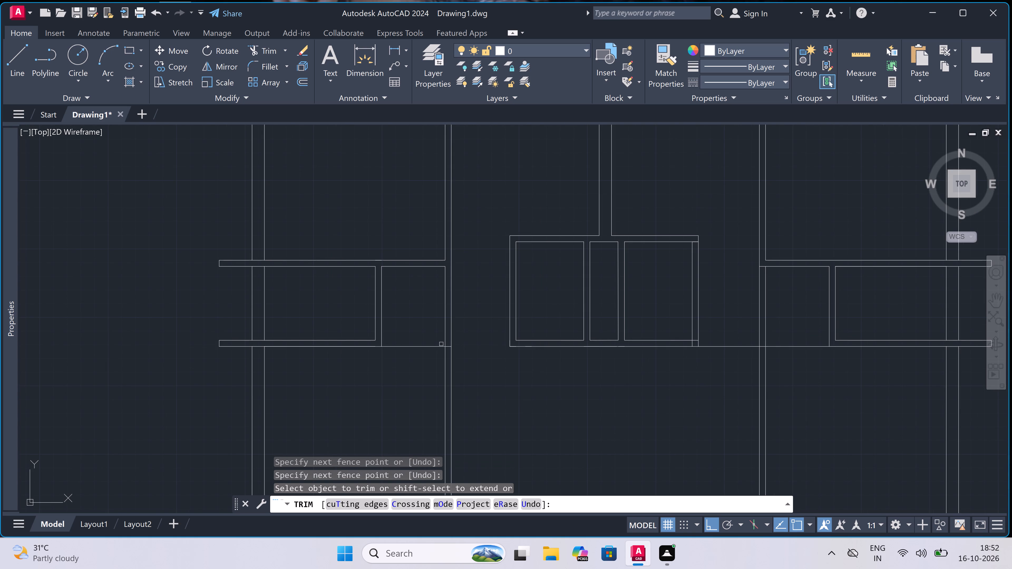
scroll(441, 344, up, 2)
double_click(453, 345)
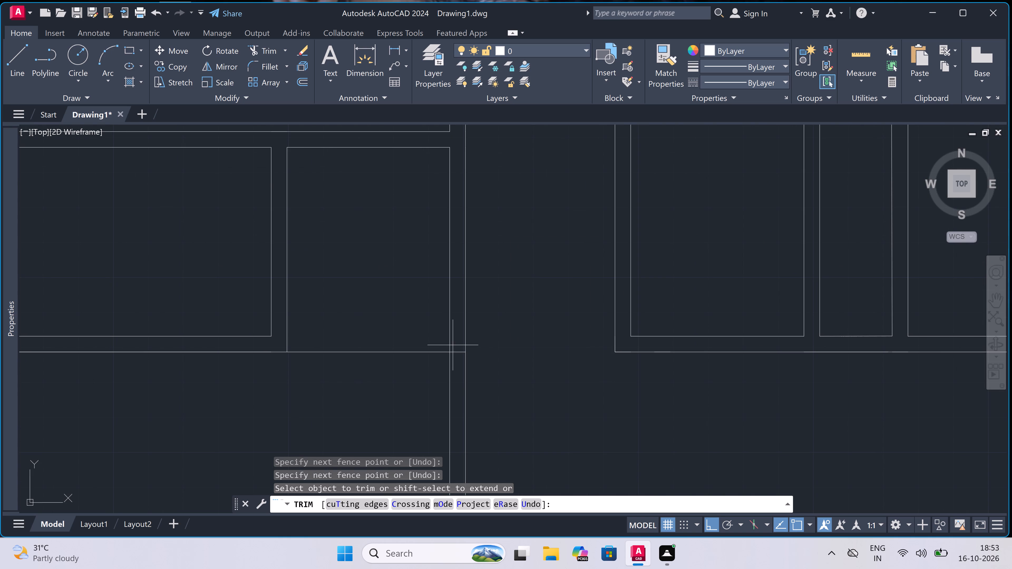
double_click(456, 361)
double_click(457, 352)
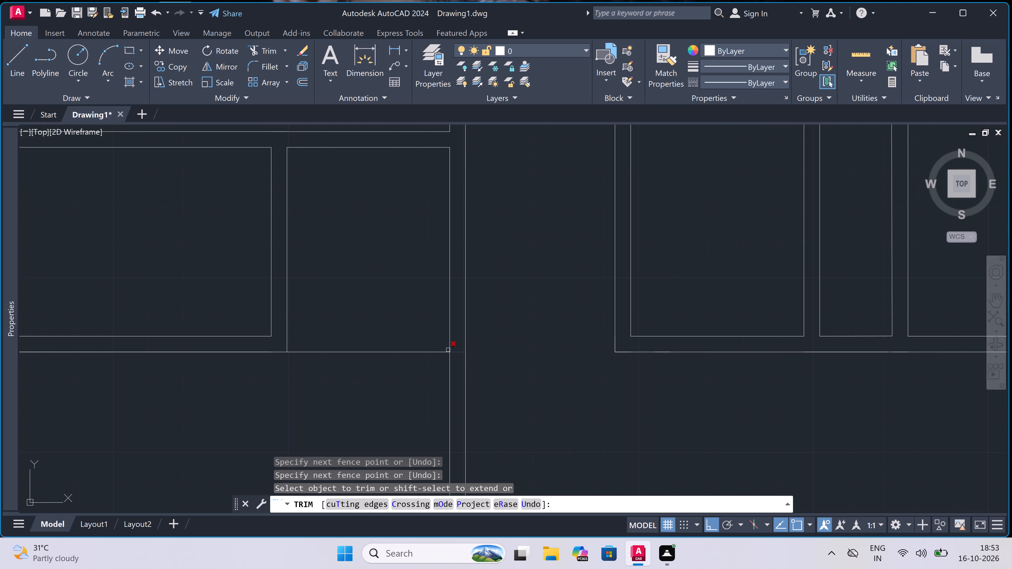
triple_click(432, 346)
click(415, 378)
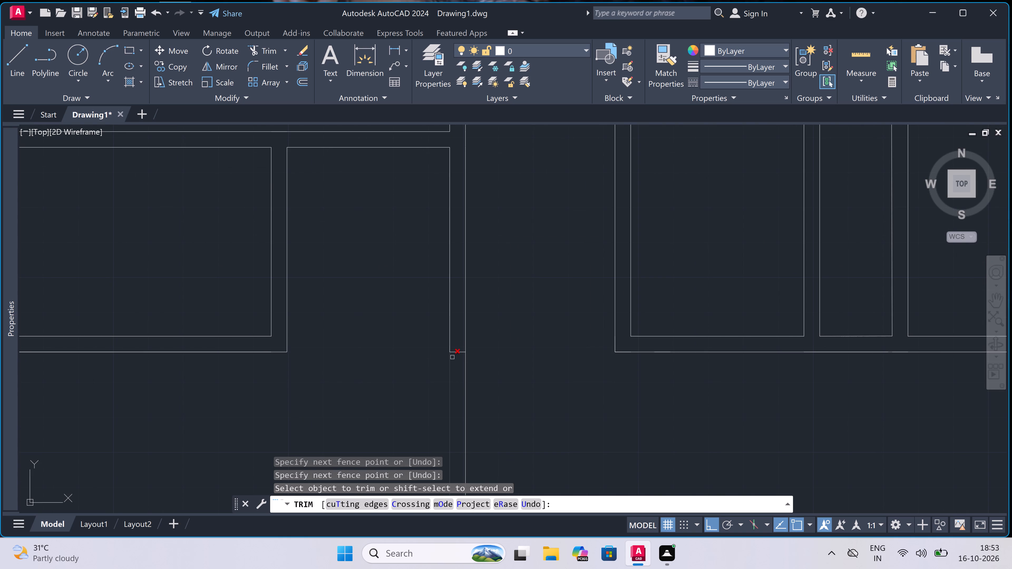
scroll(453, 357, up, 2)
click(454, 358)
click(464, 322)
scroll(465, 327, down, 5)
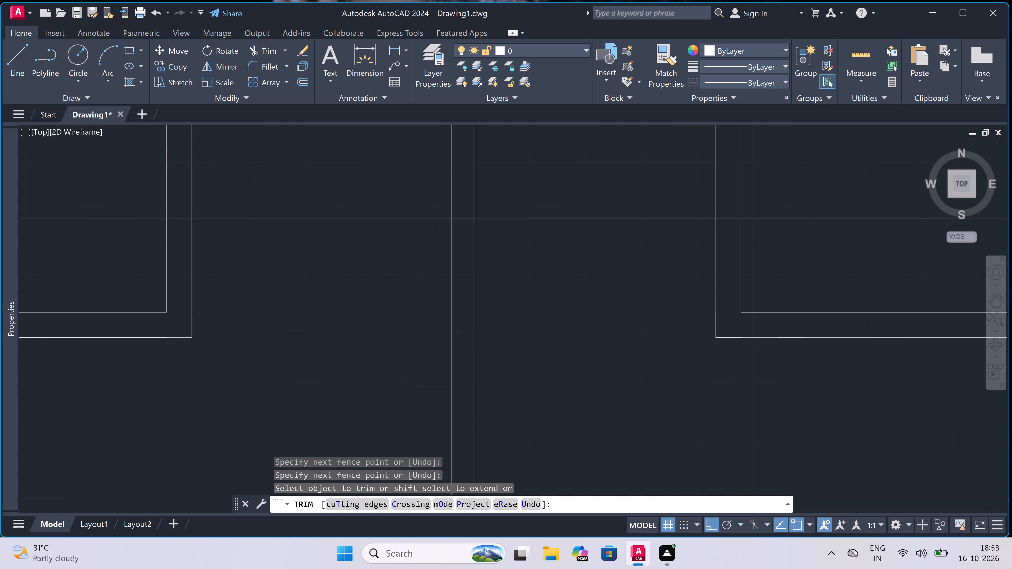
Trim the overlapping inner wall lines at the right enclosure's upper right and lower right corners.
scroll(539, 330, up, 2)
scroll(539, 330, down, 4)
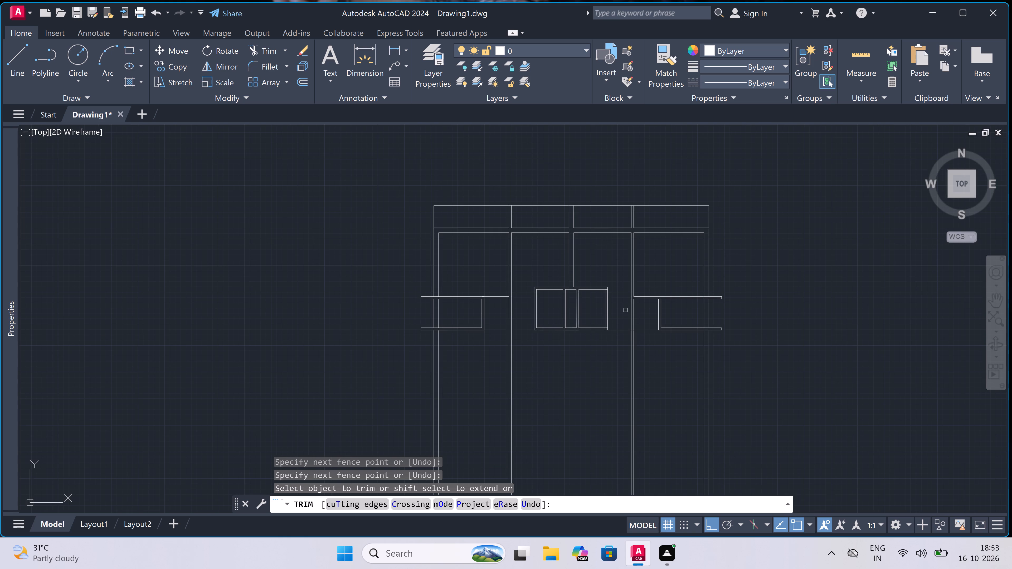
scroll(615, 287, up, 4)
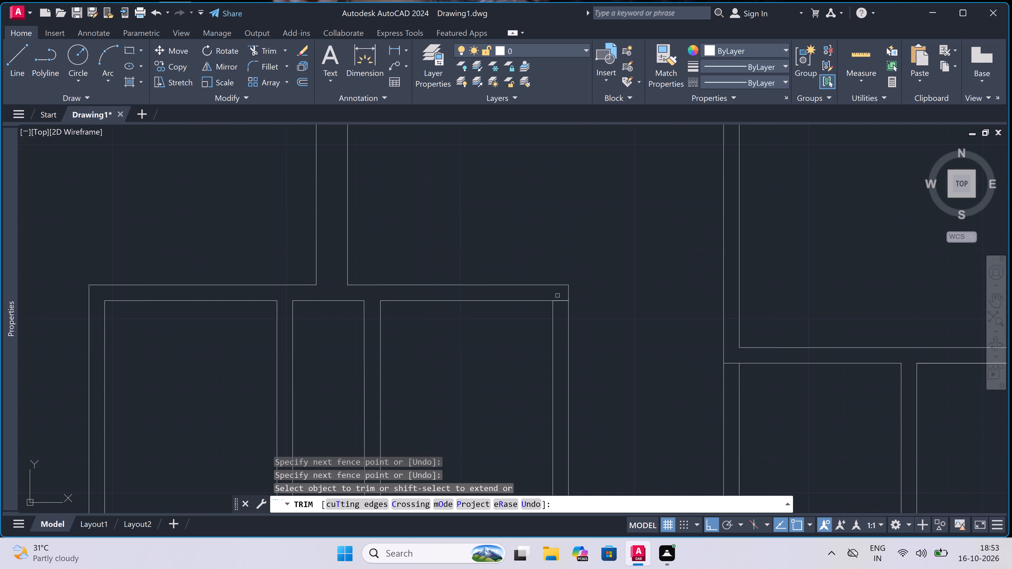
triple_click(560, 295)
click(559, 321)
scroll(559, 321, down, 5)
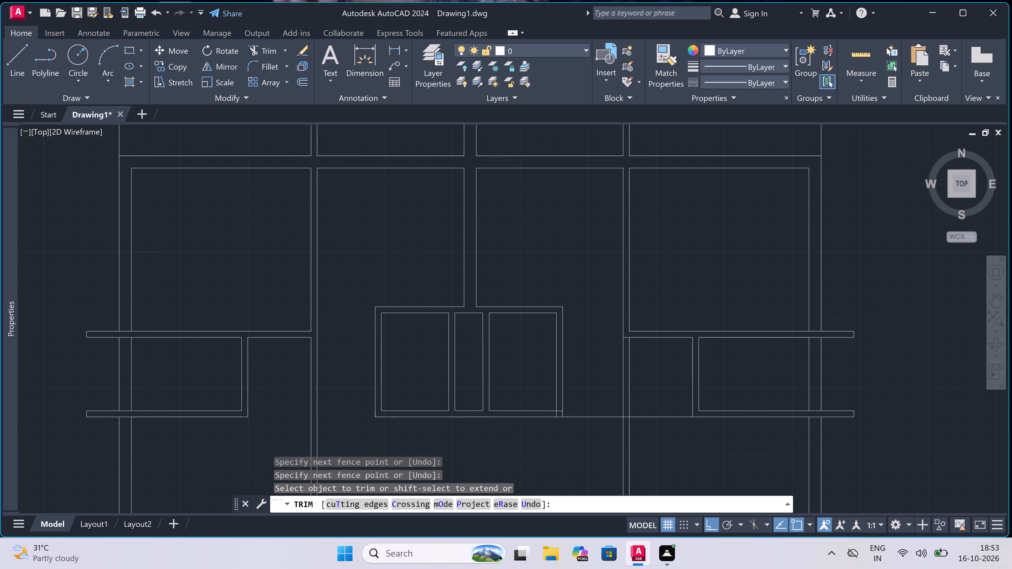
scroll(559, 375, up, 2)
scroll(557, 320, up, 4)
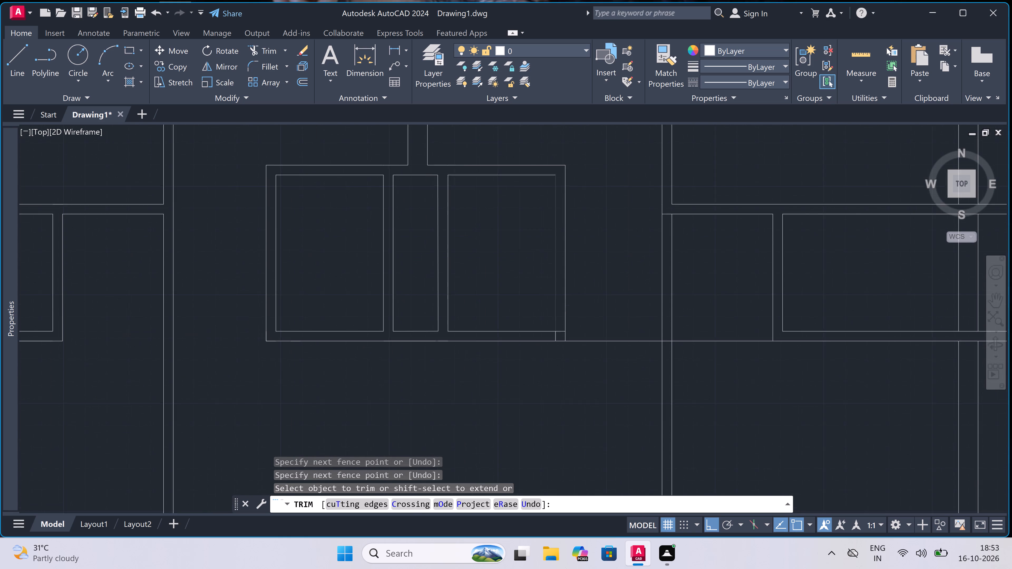
click(564, 343)
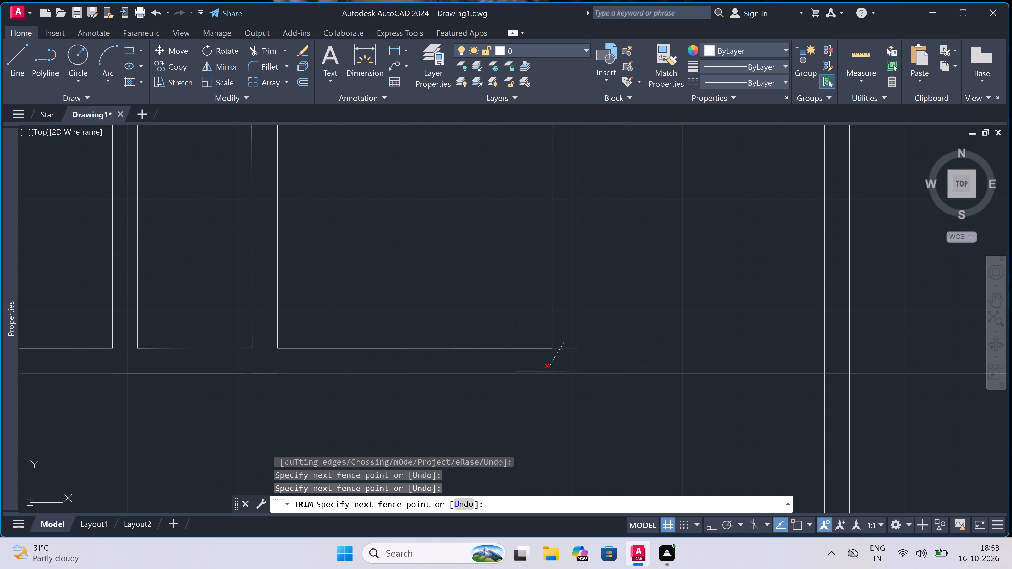
click(543, 369)
Trim the long horizontal line between the right enclosure and the right inner wall, and where it crosses that wall.
scroll(542, 367, down, 3)
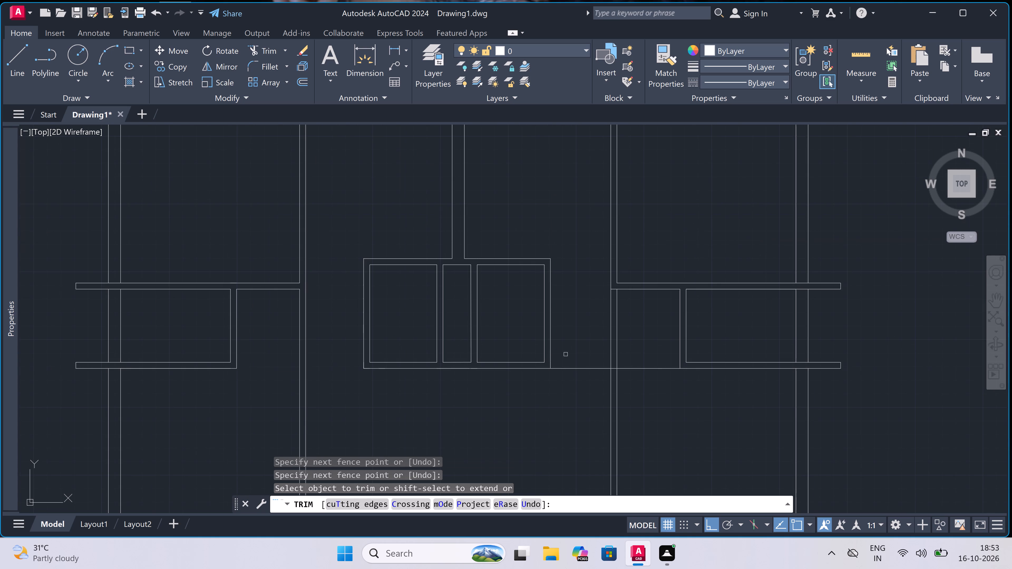
double_click(569, 355)
click(569, 390)
scroll(622, 376, up, 3)
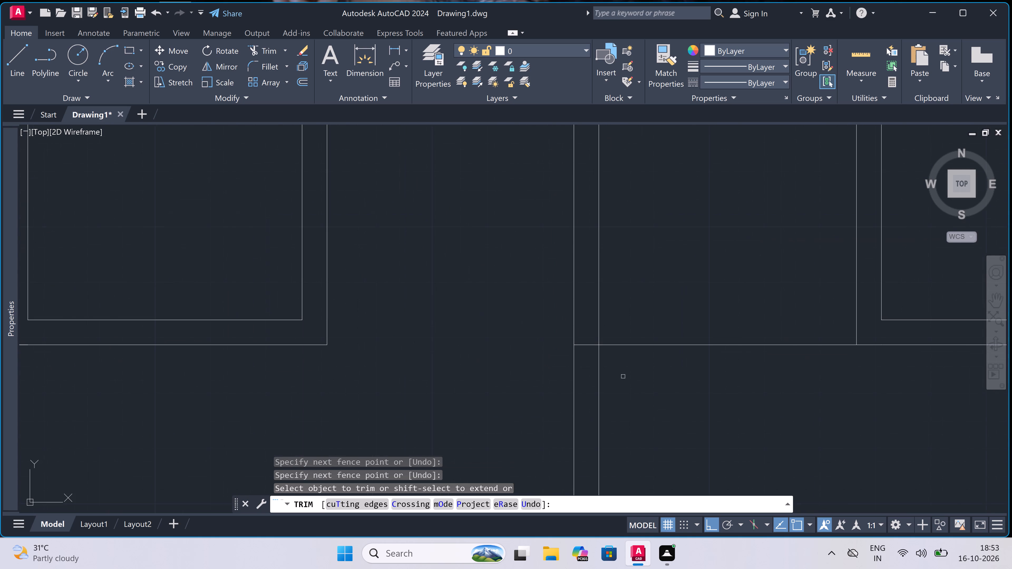
double_click(593, 345)
scroll(586, 355, down, 3)
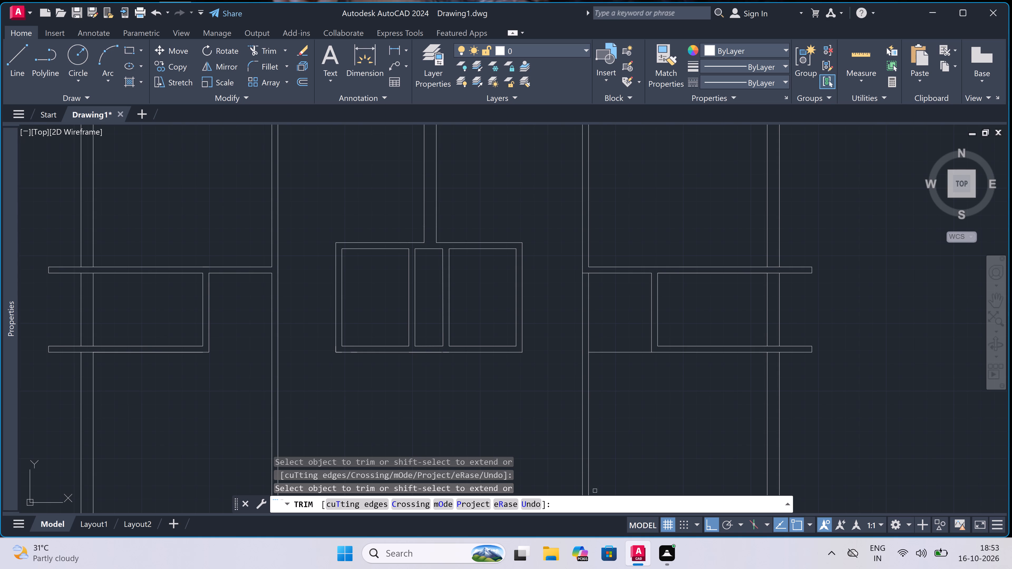
scroll(595, 491, down, 3)
scroll(661, 359, down, 5)
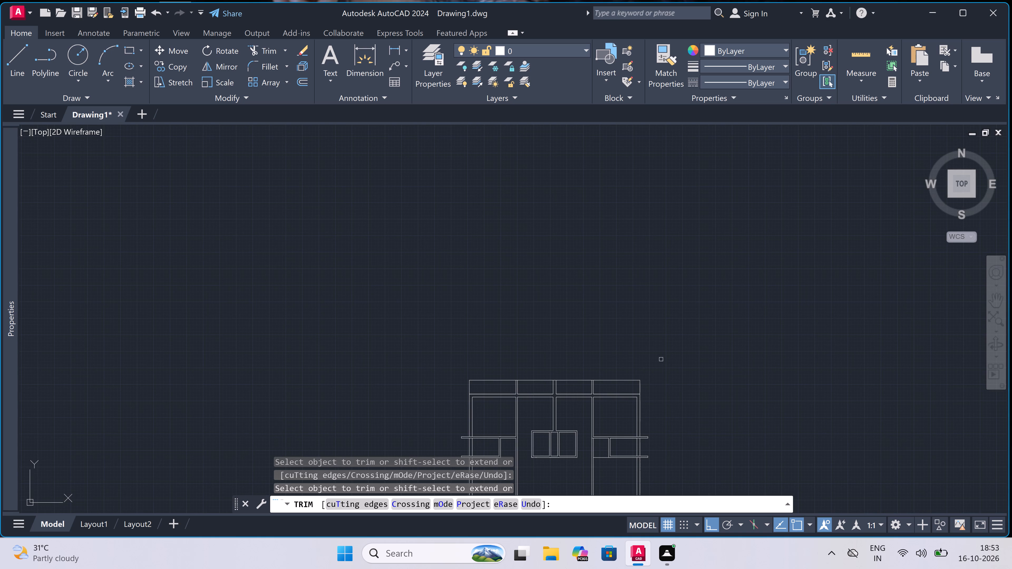
scroll(590, 408, down, 2)
key(Escape)
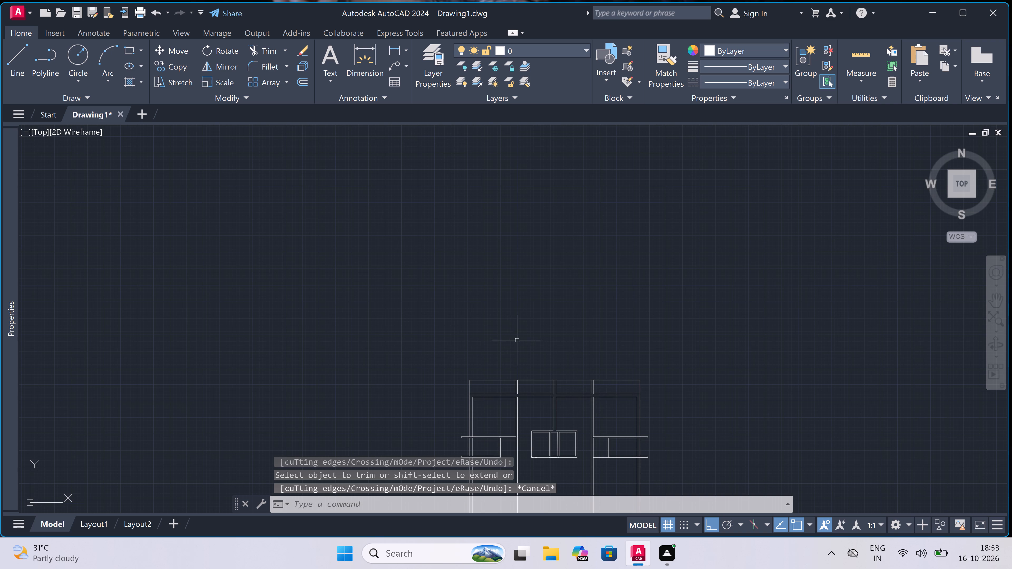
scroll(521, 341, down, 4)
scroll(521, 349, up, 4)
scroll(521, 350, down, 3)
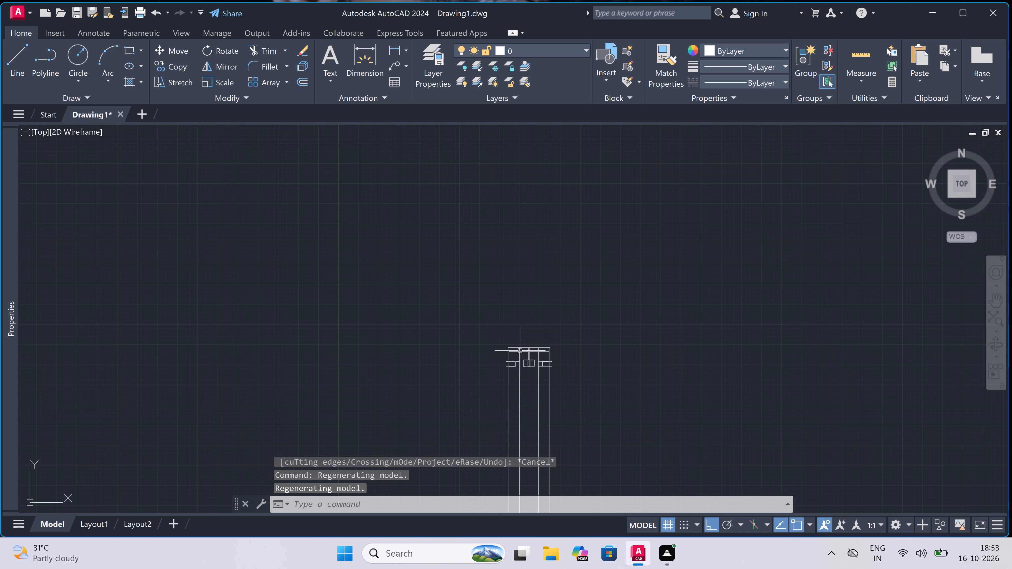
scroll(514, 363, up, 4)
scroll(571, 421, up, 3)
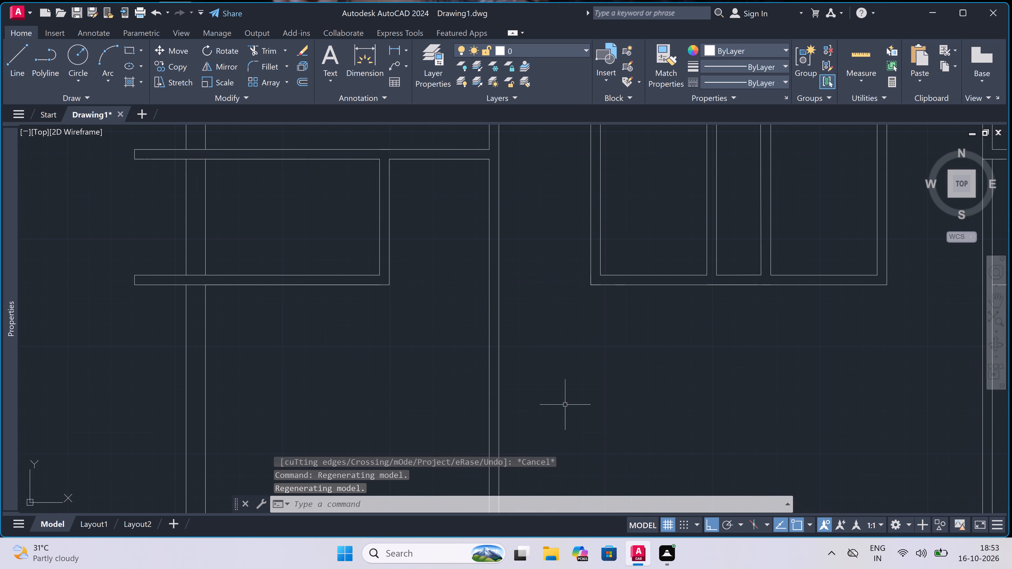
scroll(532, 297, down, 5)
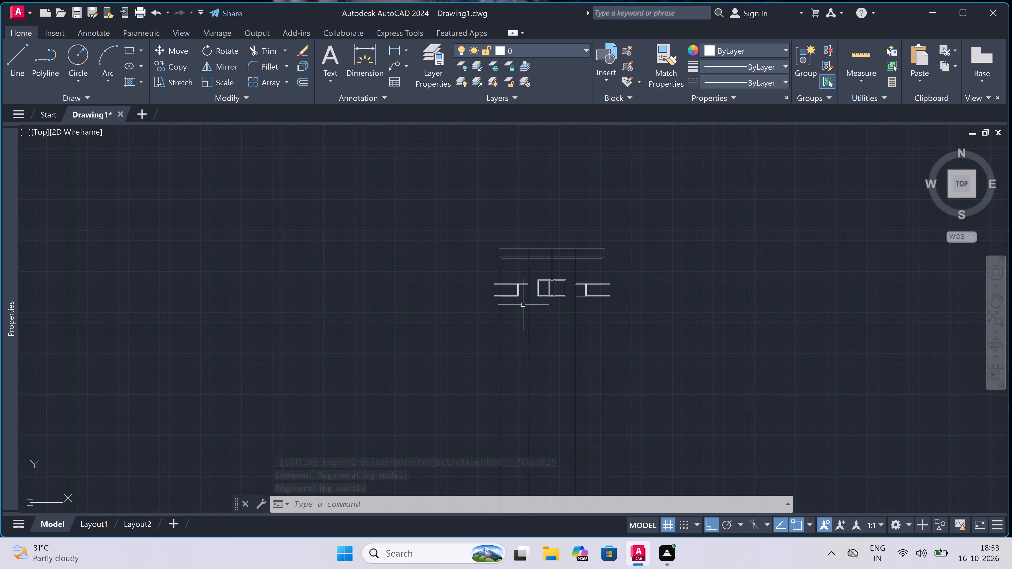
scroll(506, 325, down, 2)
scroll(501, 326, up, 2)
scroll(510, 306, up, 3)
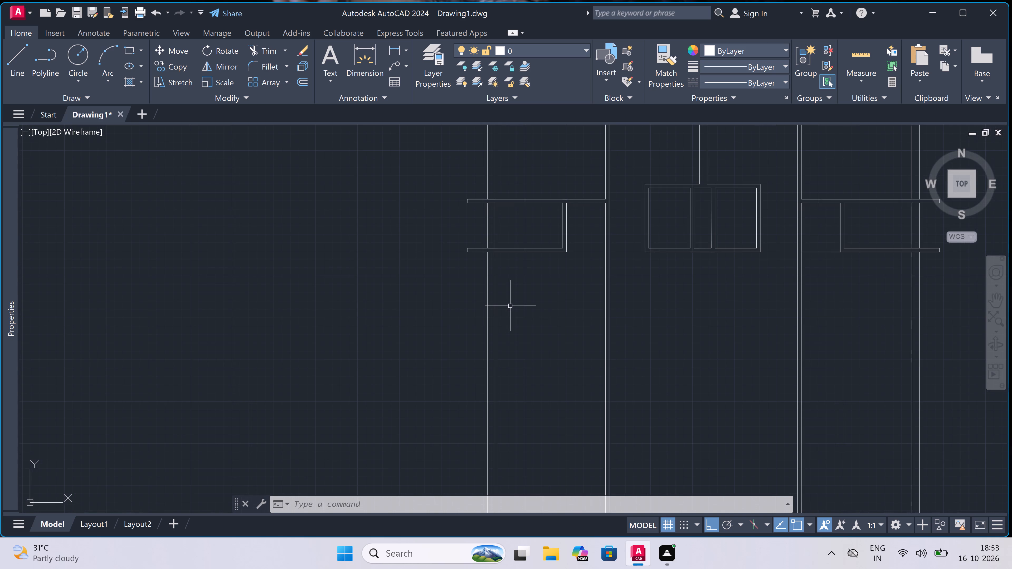
Offset the bottom outer line of the left side room 10'4.5" downward.
text(o)
key(space)
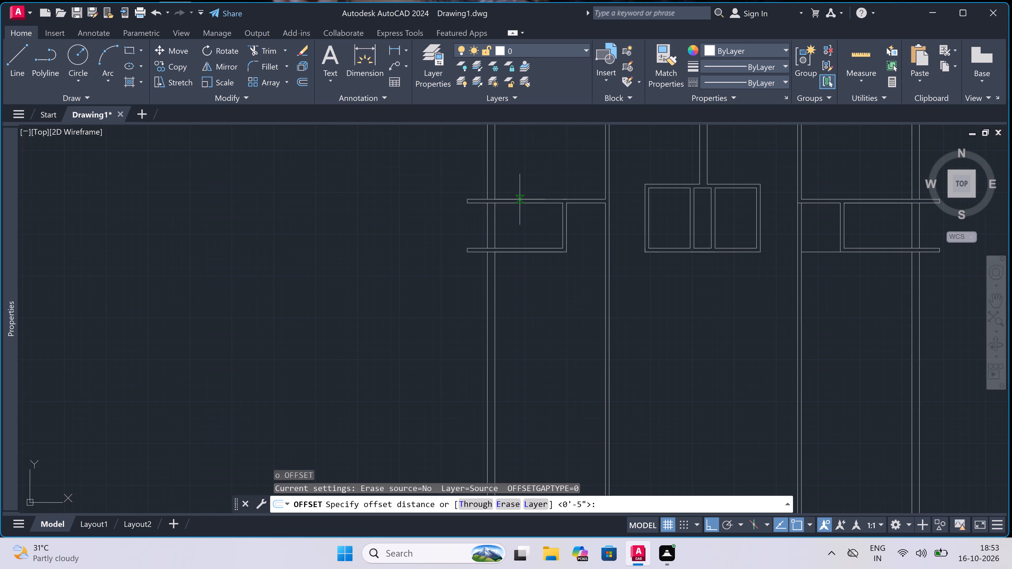
scroll(528, 215, up, 1)
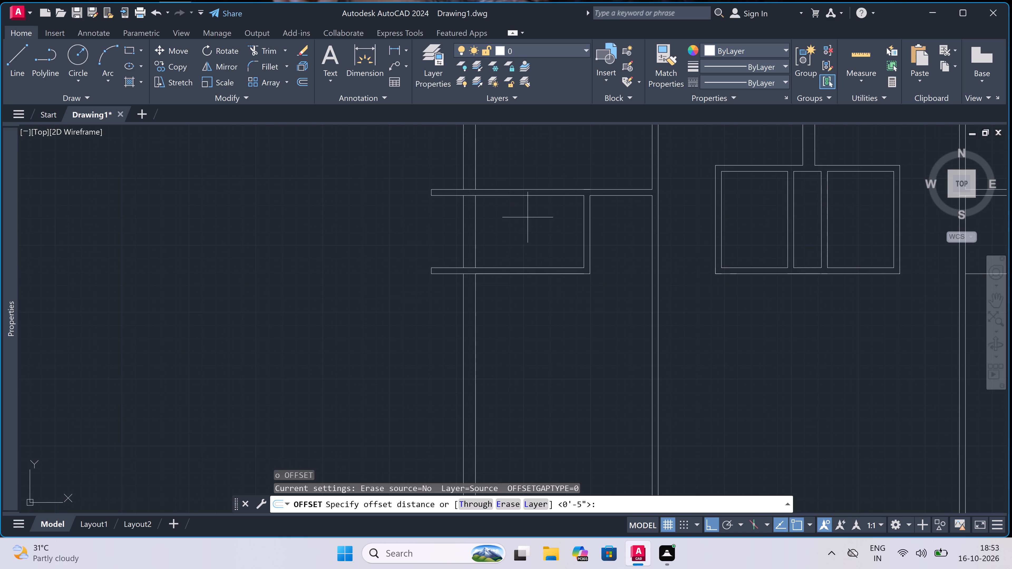
double_click(519, 274)
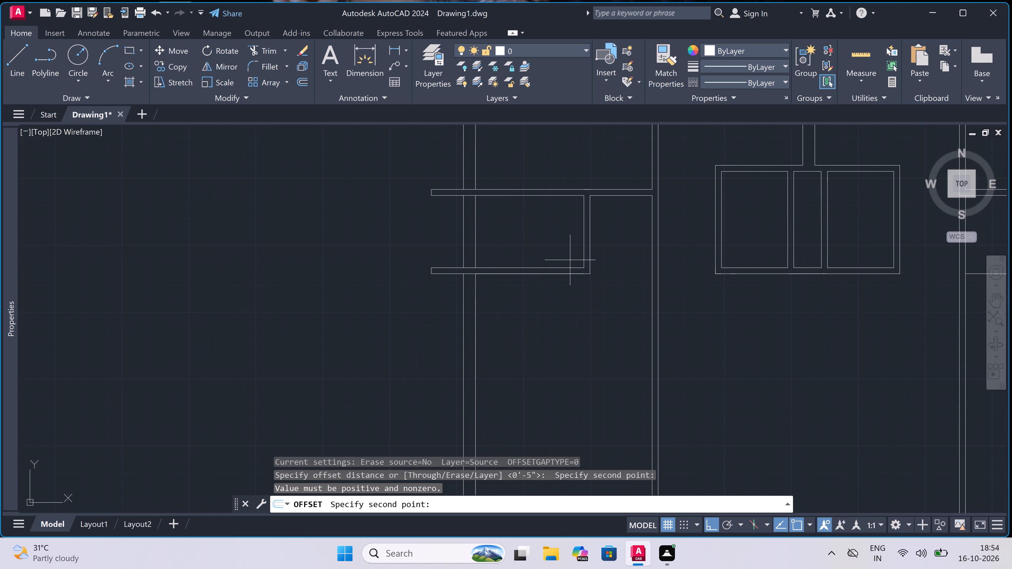
double_click(550, 276)
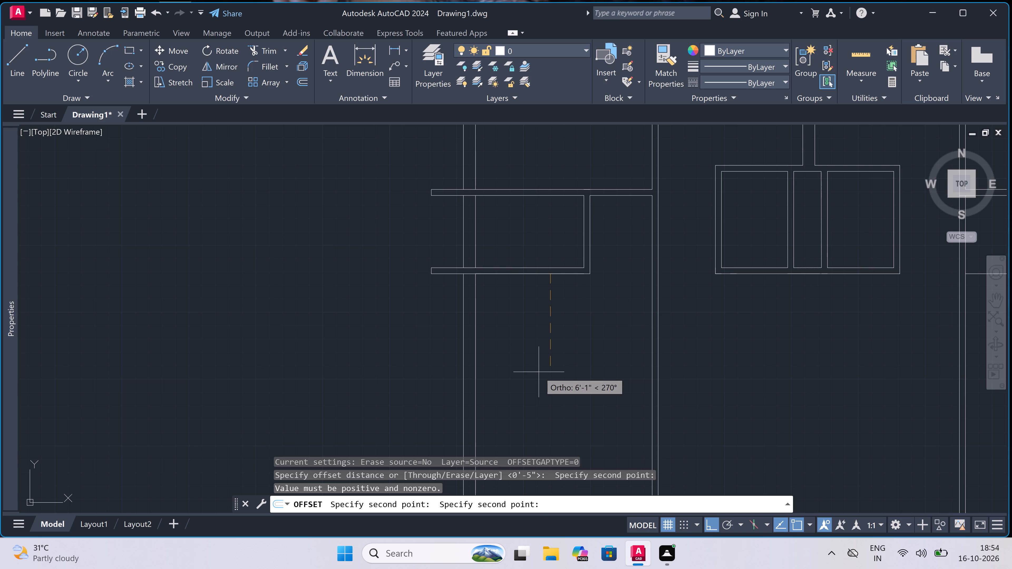
key(1)
text(0'4)
text(.5)
text(")
key(space)
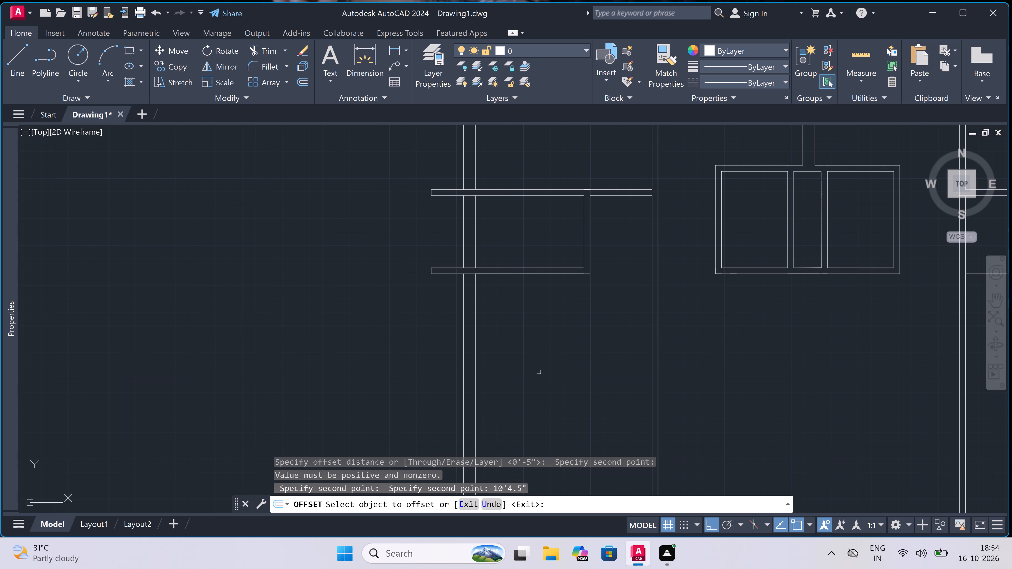
click(531, 273)
click(507, 328)
Offset the bottom outer line of the right side room downward by the same 10'4.5" distance.
scroll(507, 329, down, 3)
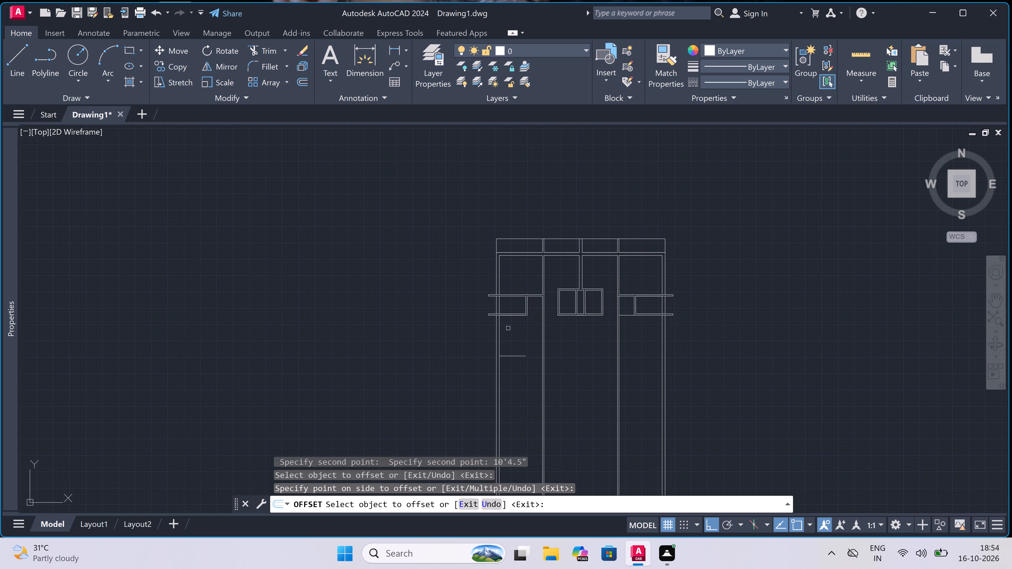
scroll(555, 351, down, 3)
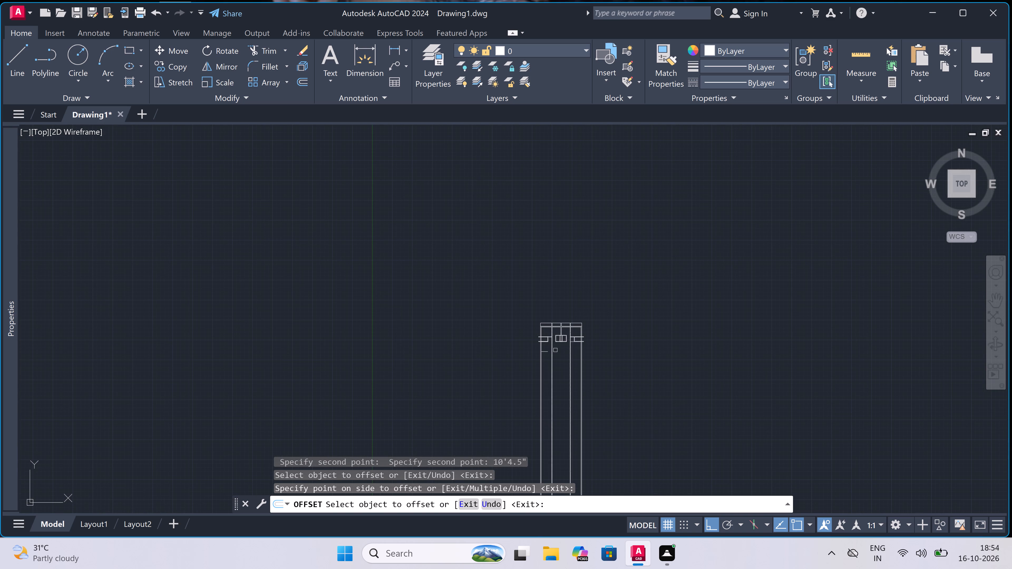
scroll(576, 336, up, 3)
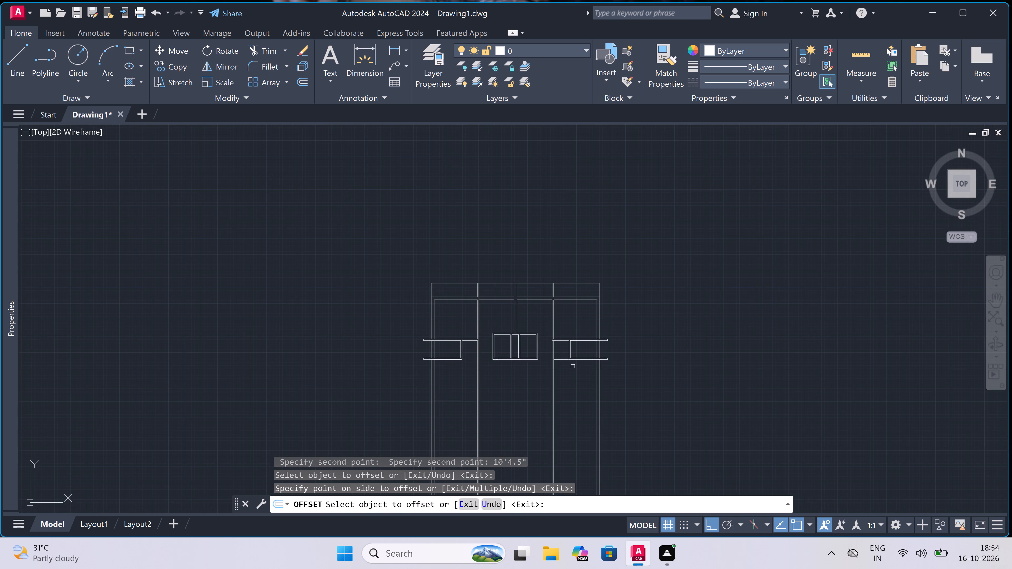
scroll(575, 379, up, 2)
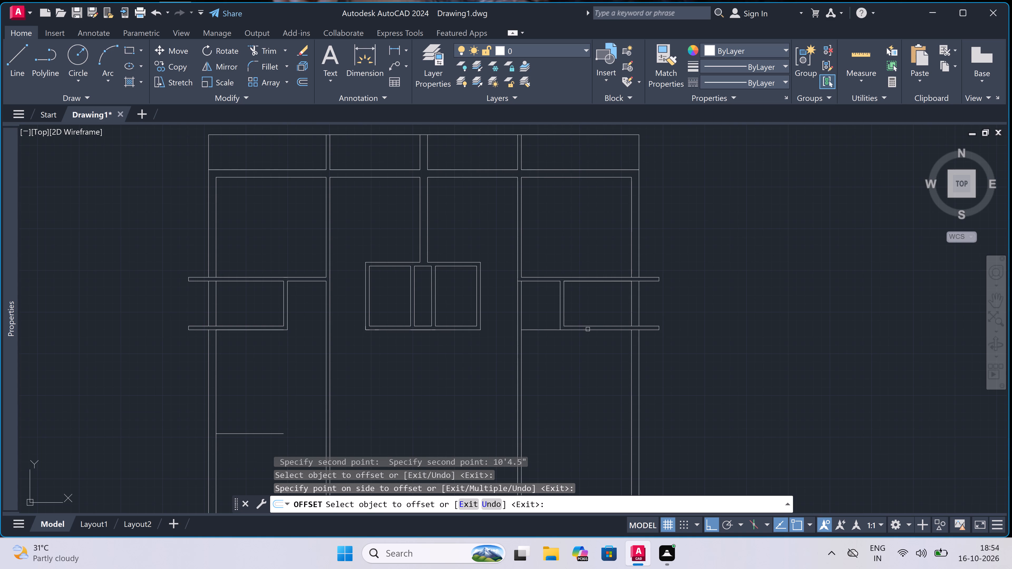
click(588, 329)
double_click(582, 371)
scroll(580, 370, down, 3)
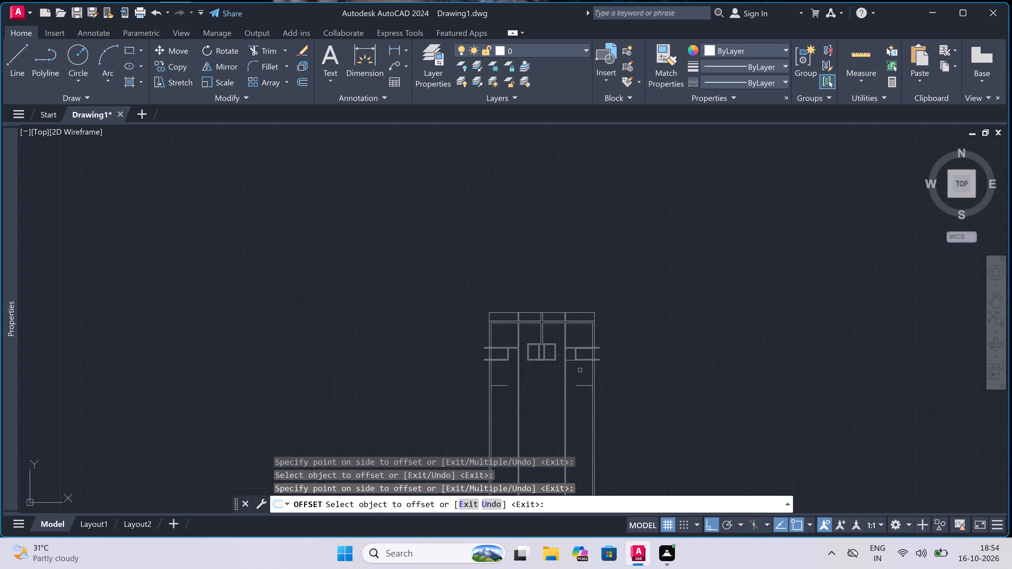
key(Escape)
Extend the right offset line across both inner walls until it meets the left offset line, forming one continuous horizontal line.
text(ex)
key(space)
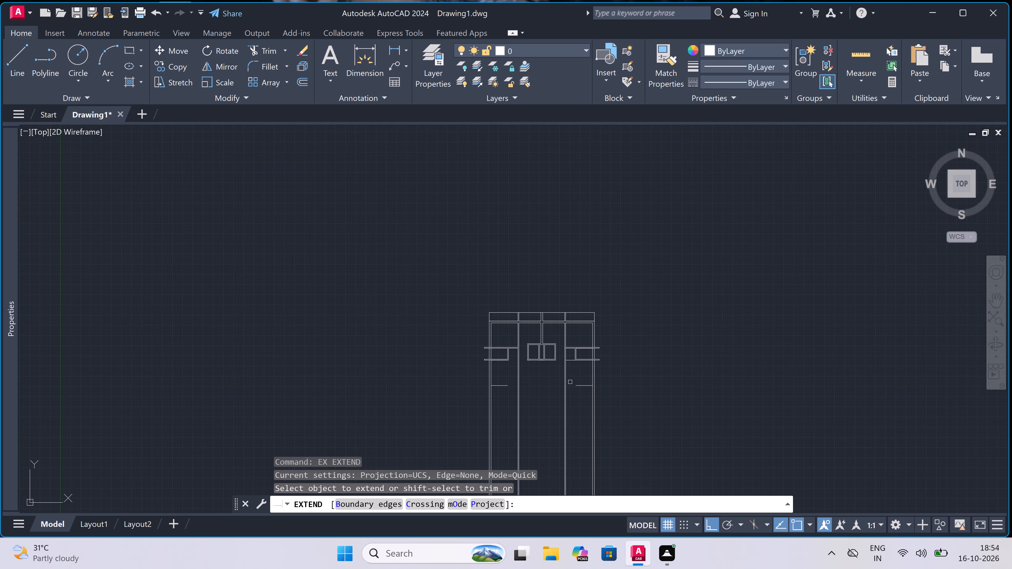
click(582, 383)
click(580, 404)
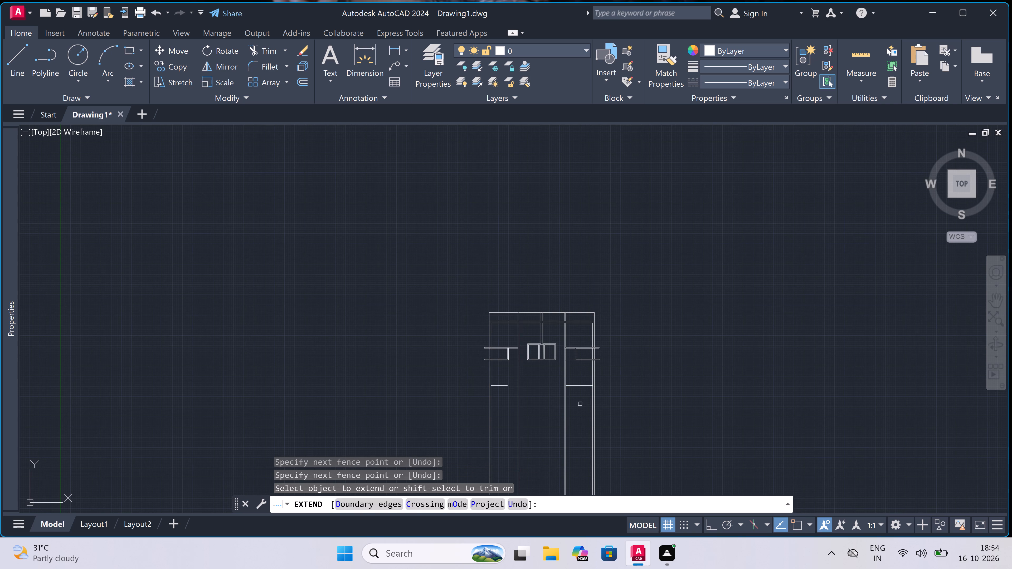
click(577, 399)
click(575, 372)
click(572, 385)
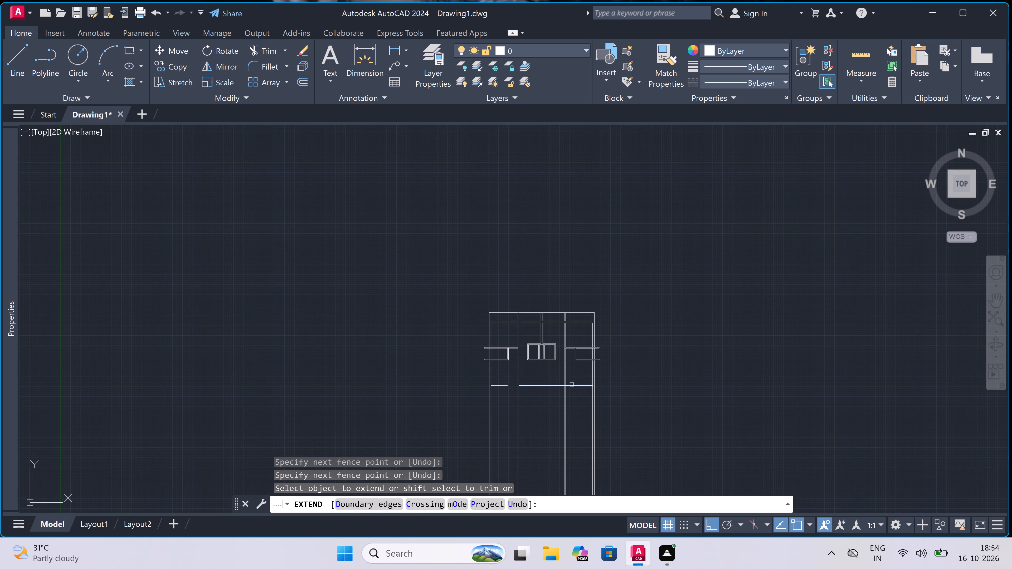
click(540, 381)
click(530, 409)
click(530, 402)
click(529, 367)
key(Escape)
Offset the long horizontal line below the central enclosures 9" downward to form a cross wall.
scroll(531, 390, up, 3)
scroll(547, 369, up, 2)
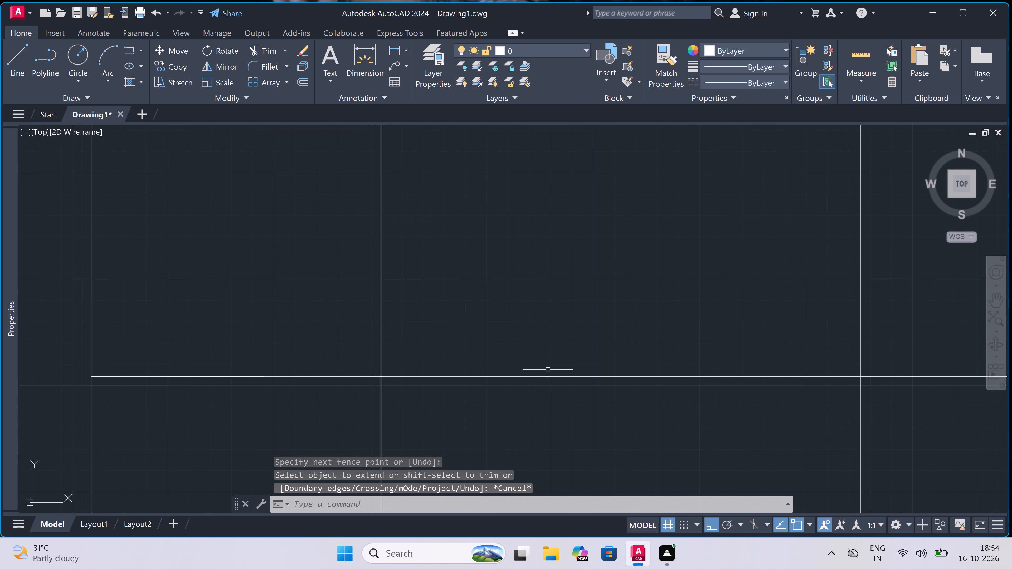
scroll(548, 370, down, 2)
key(o)
key(space)
click(551, 373)
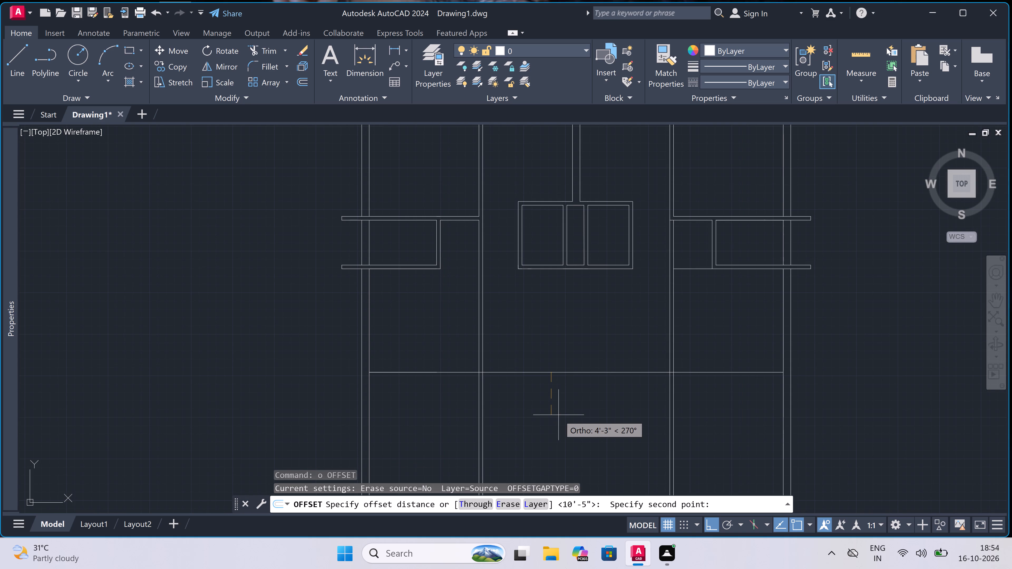
key(9)
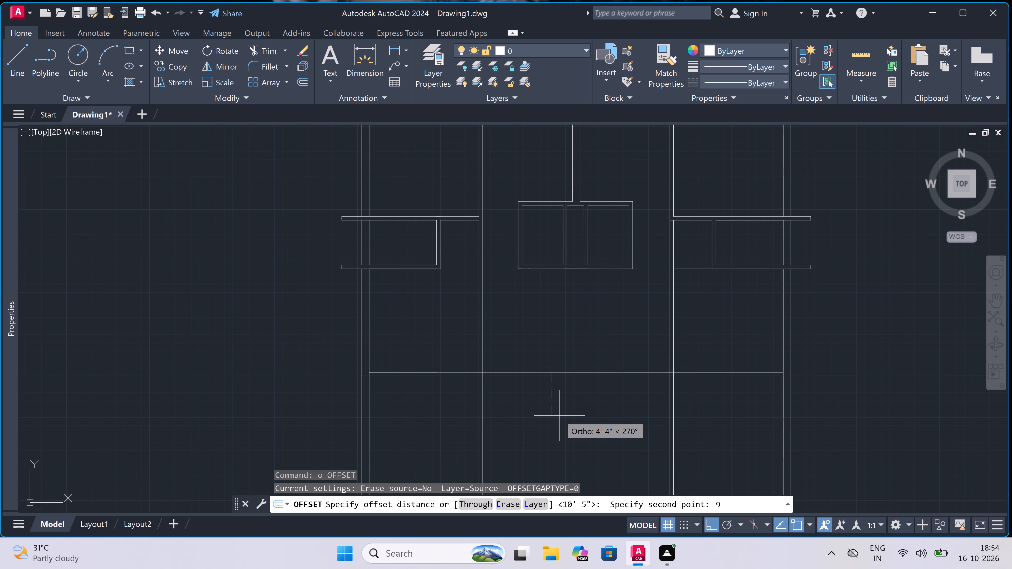
text(")
key(space)
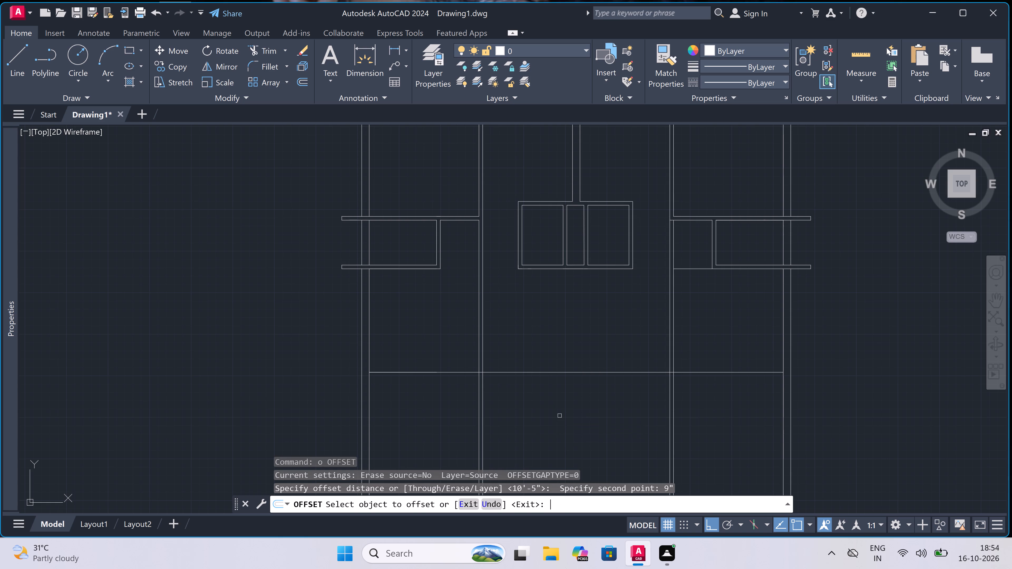
double_click(546, 373)
click(534, 415)
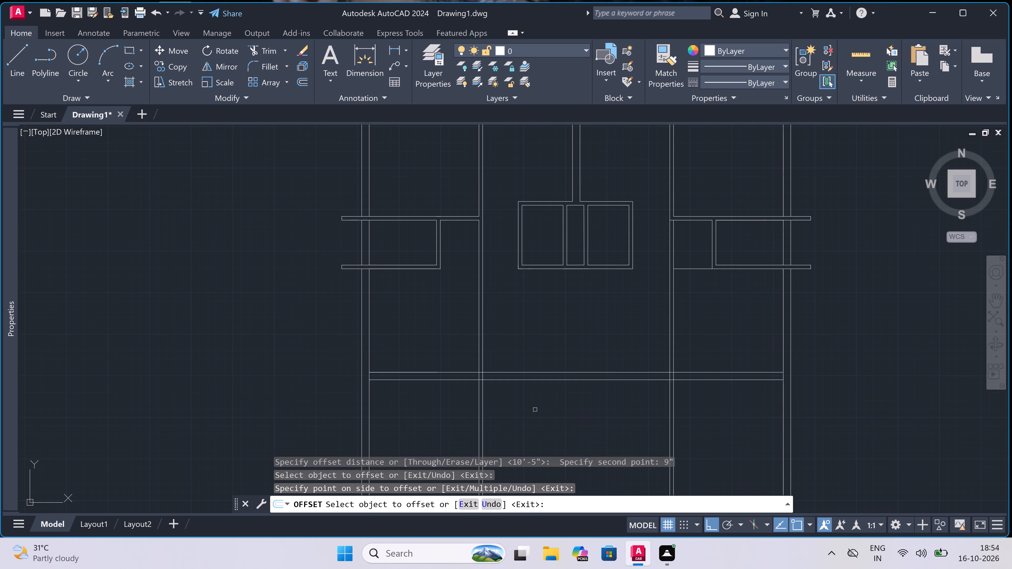
key(Escape)
Draw a 9" wide vertical wall from the central enclosures' bottom edge to the cross wall's upper line, aligned with the central wall above.
text(l)
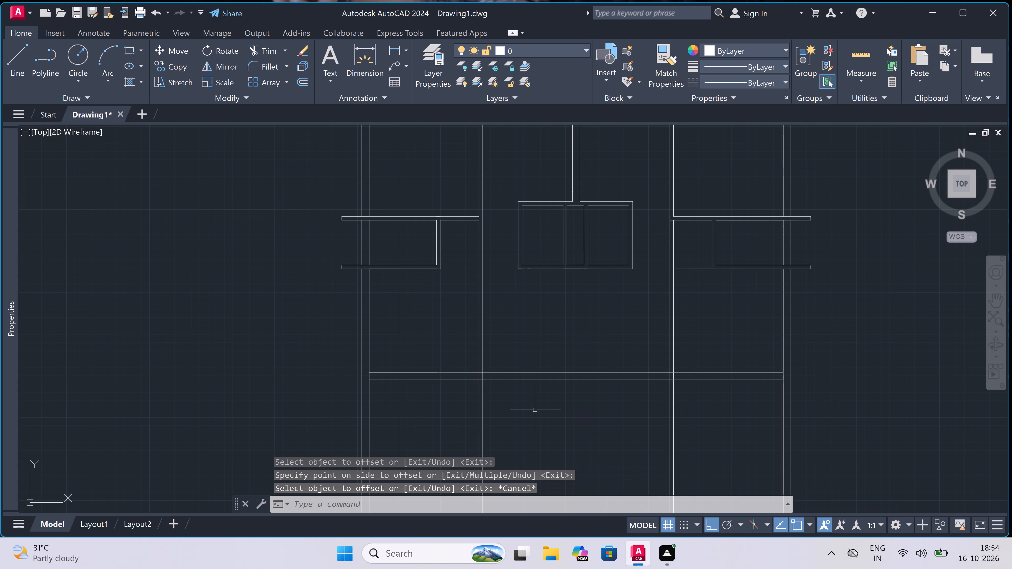
key(space)
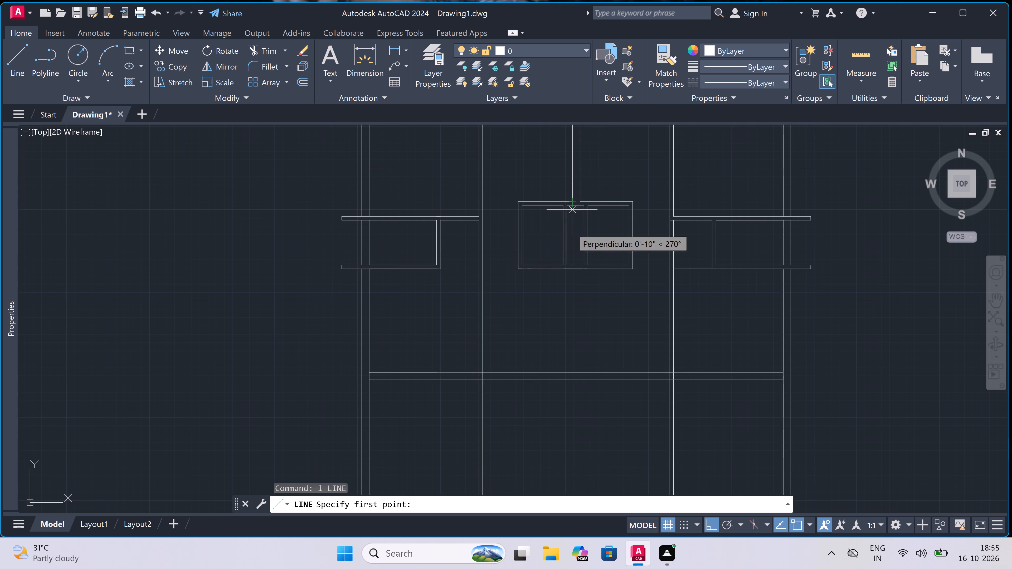
double_click(572, 270)
scroll(561, 376, up, 2)
click(589, 365)
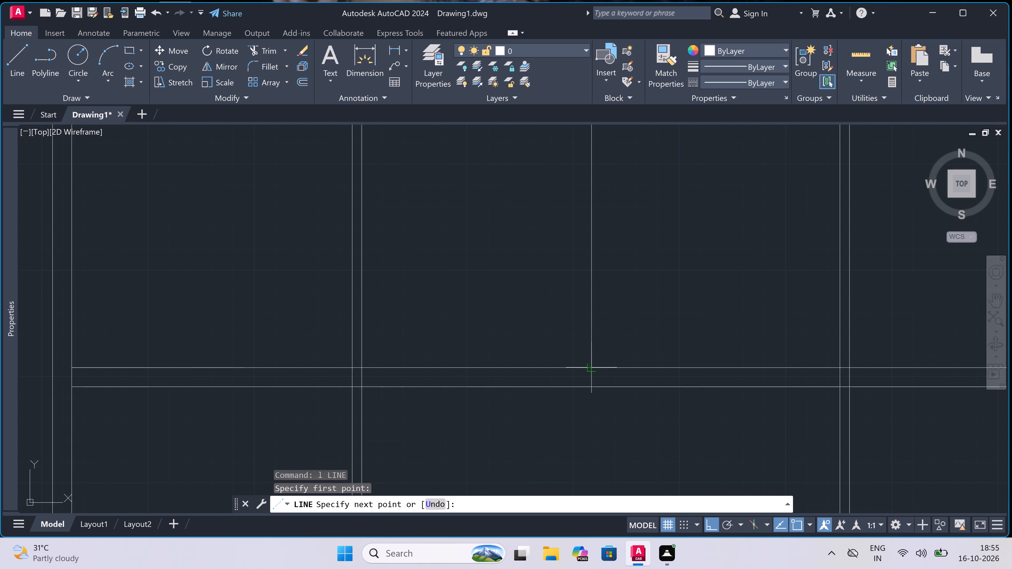
key(9)
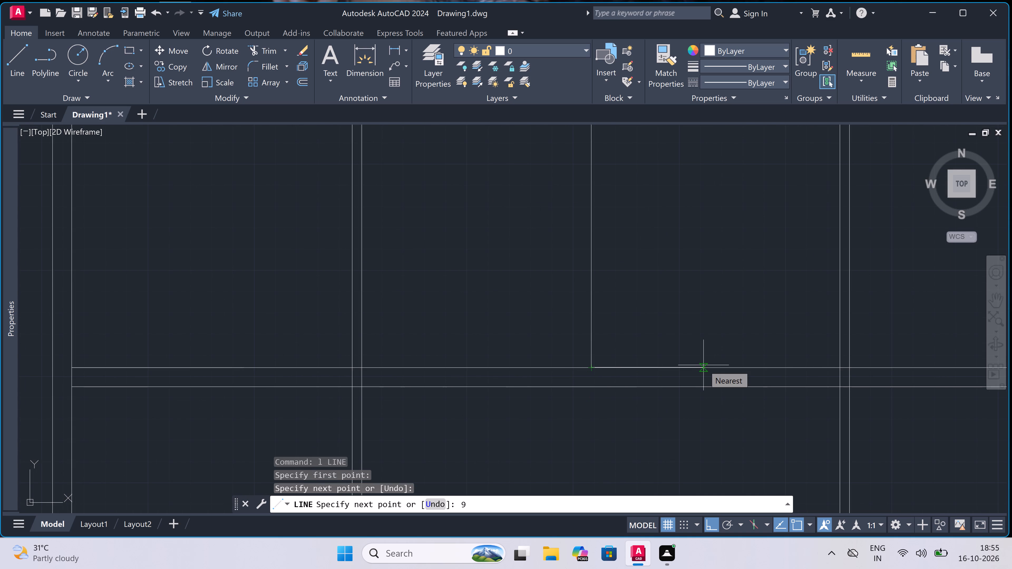
text(")
key(space)
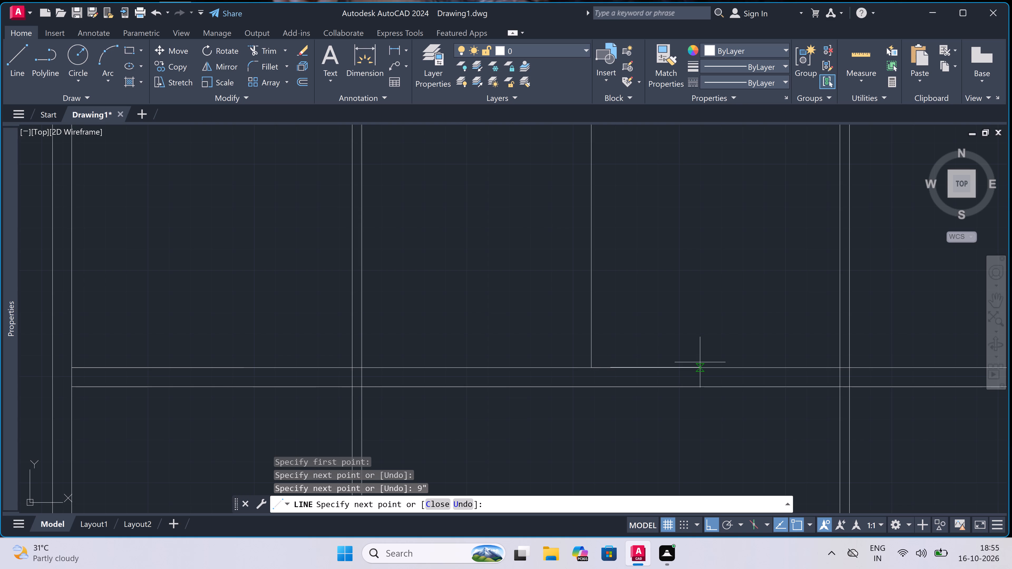
scroll(623, 351, down, 3)
scroll(626, 275, up, 4)
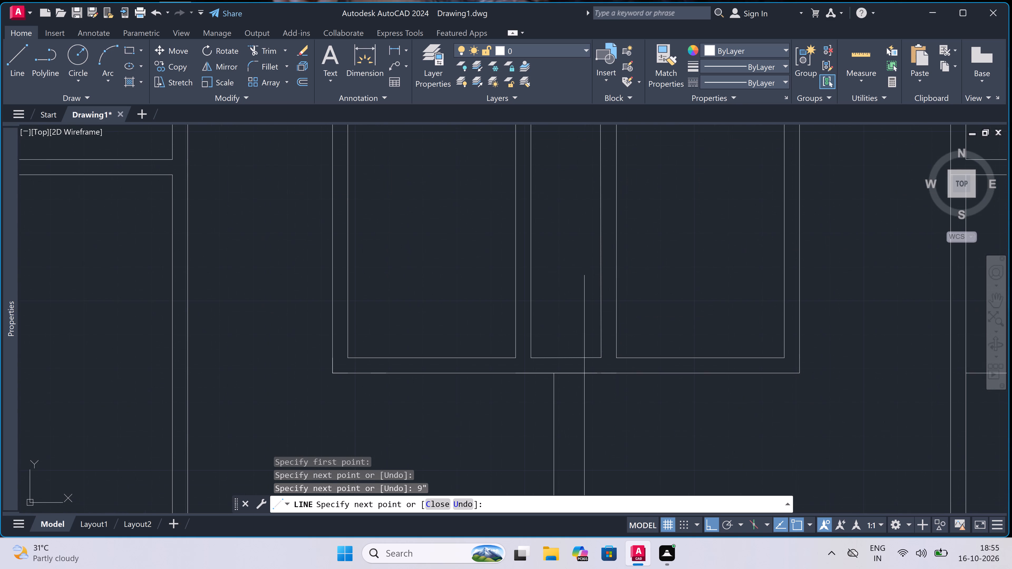
scroll(582, 380, up, 2)
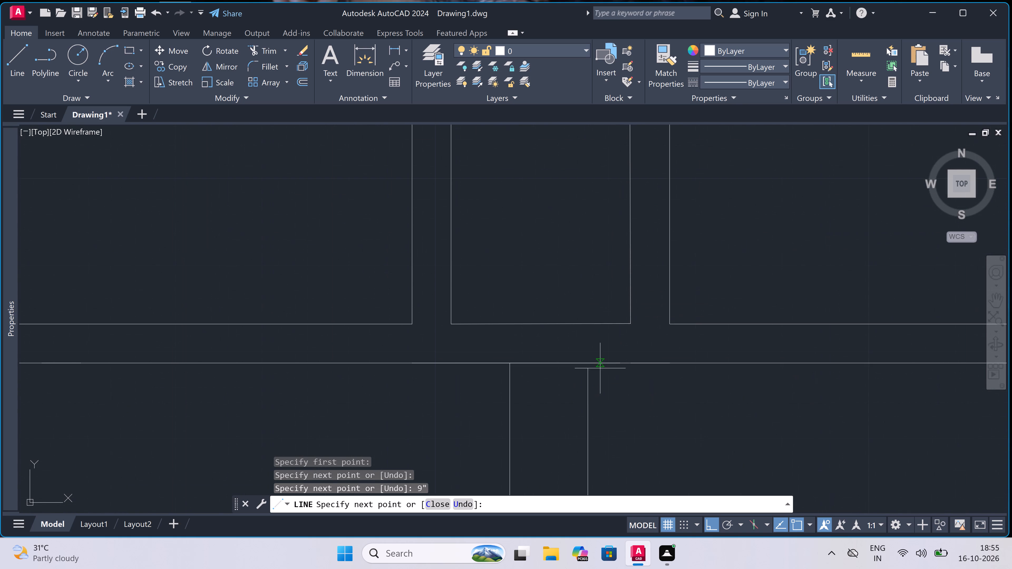
click(591, 363)
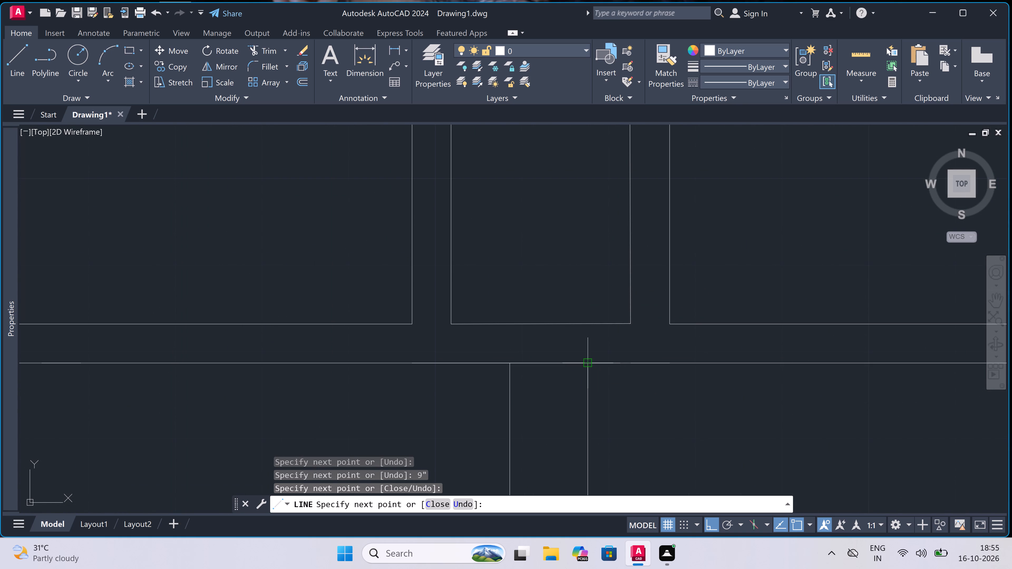
key(Escape)
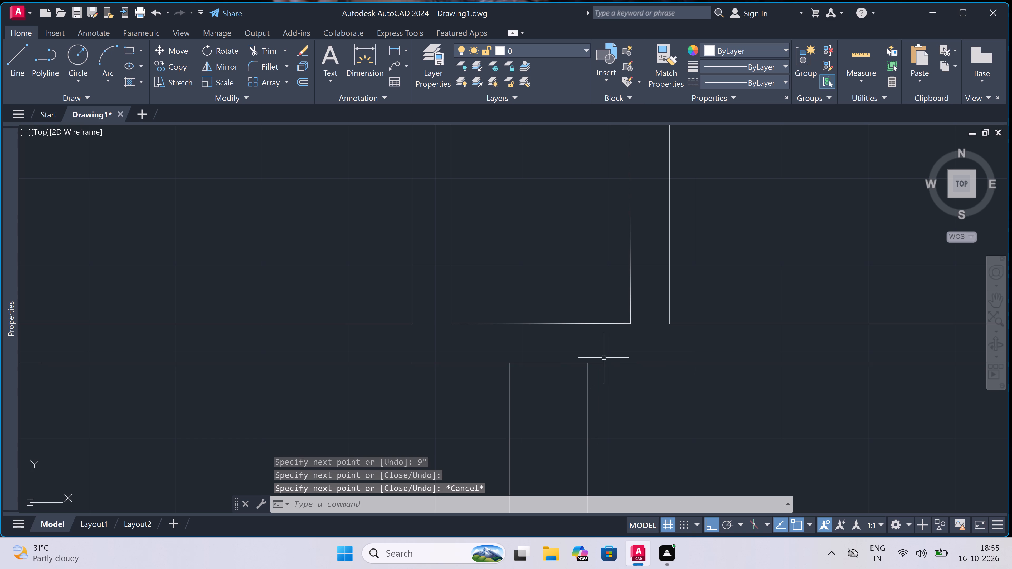
Delete the two short overlapping line segments along the central enclosures' bottom edge, above the lower central wall.
click(639, 363)
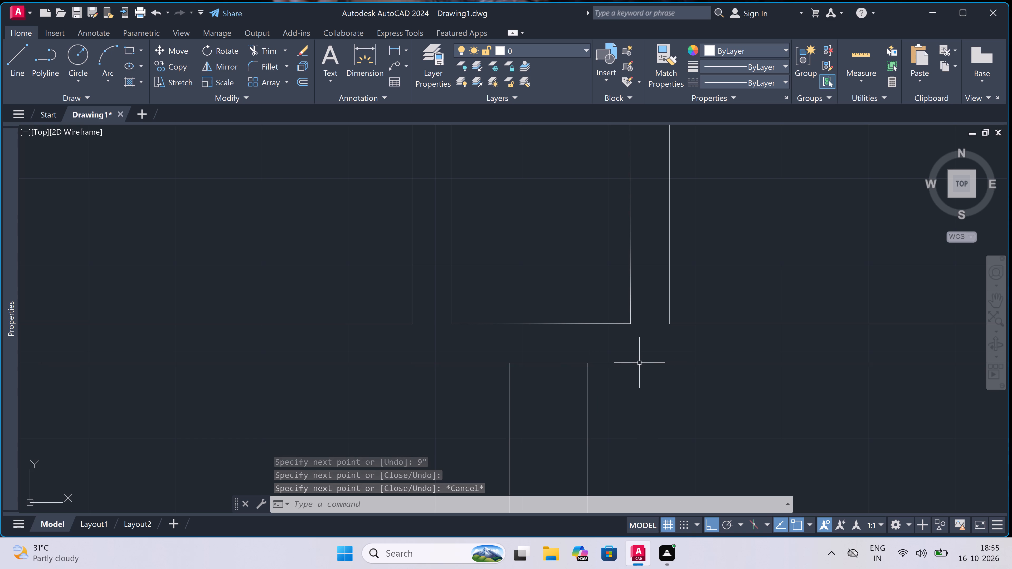
key(Delete)
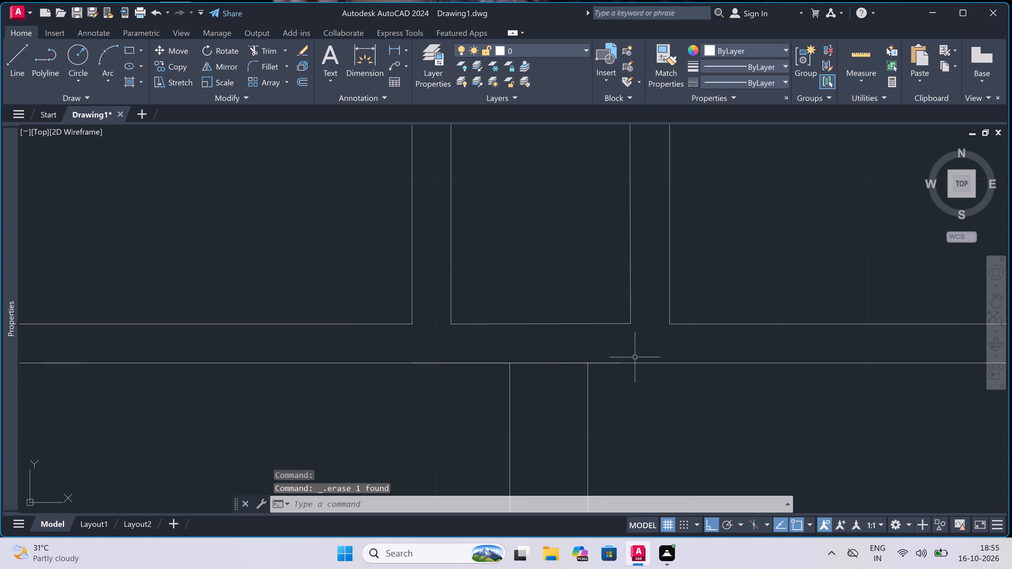
click(429, 362)
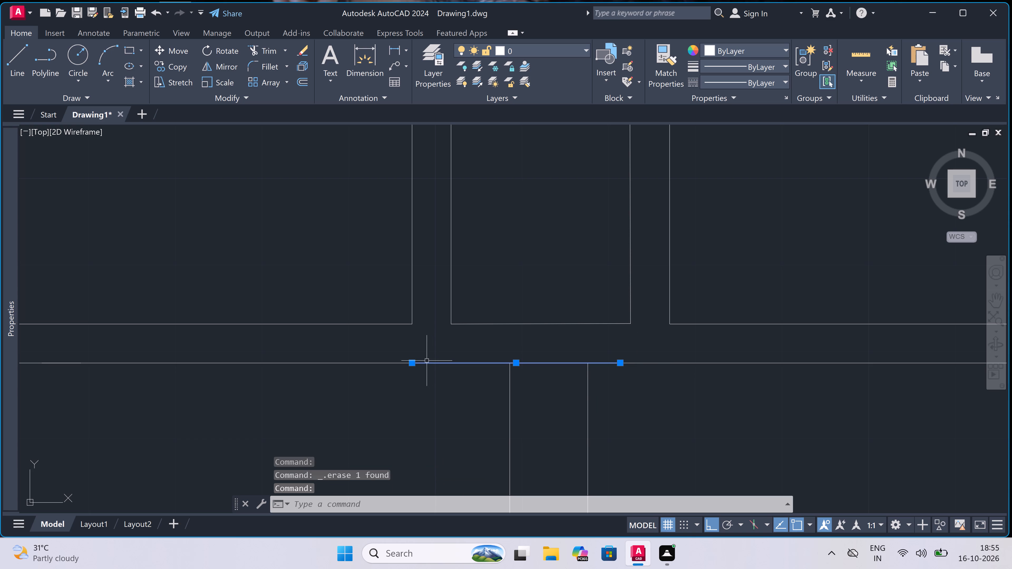
key(Delete)
Draw a 4.5" thick bottom wall from the left side room's lower corner to the left inner wall, closing the small space beside it.
scroll(460, 340, down, 3)
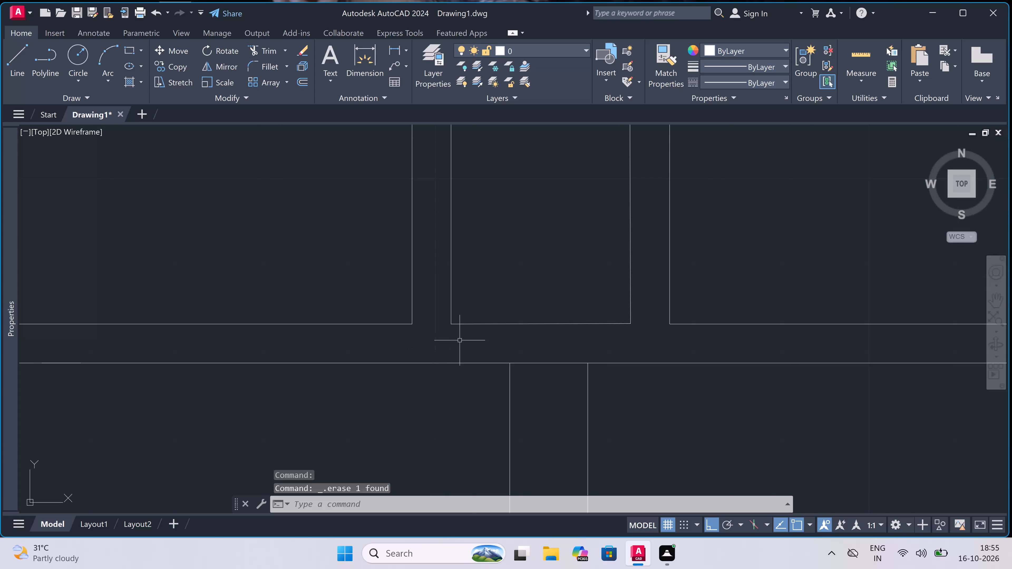
scroll(477, 342, down, 1)
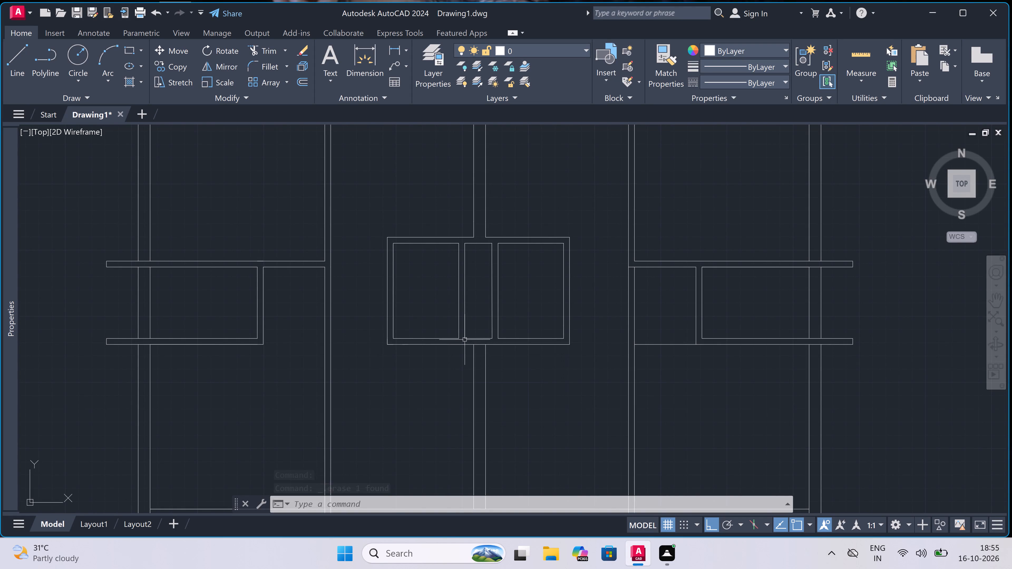
scroll(482, 349, down, 3)
scroll(456, 391, up, 1)
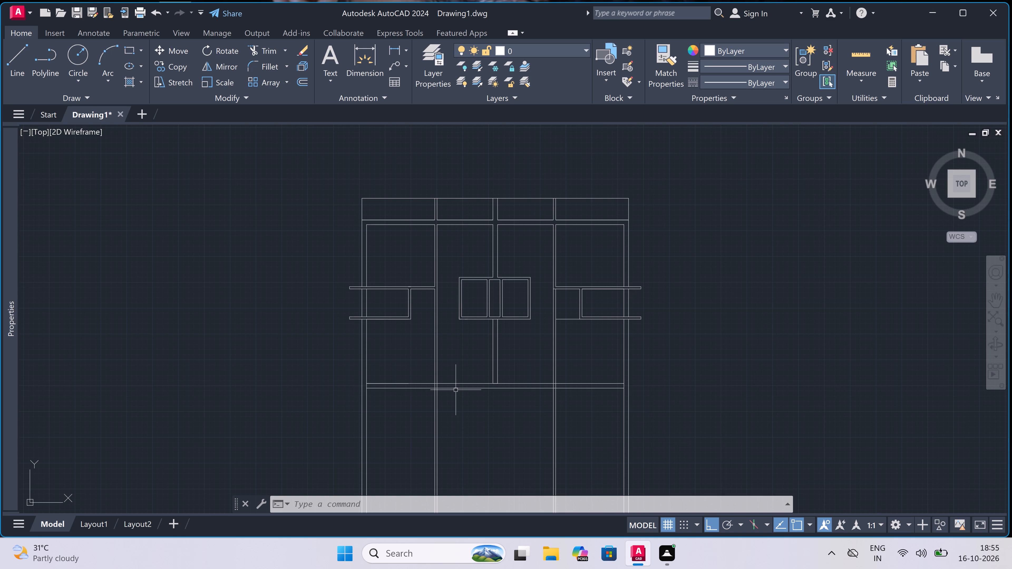
scroll(399, 295, up, 2)
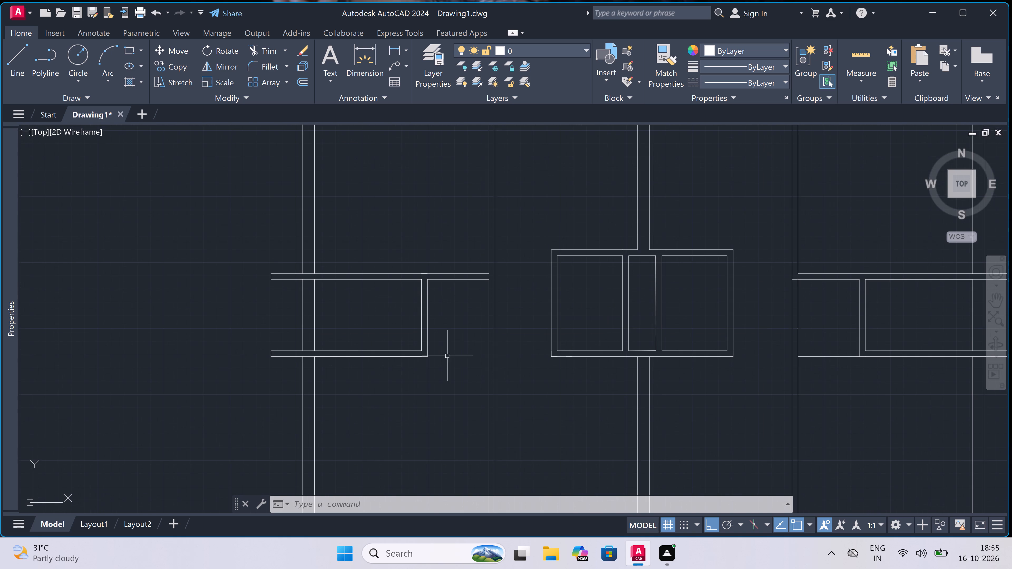
scroll(422, 353, up, 1)
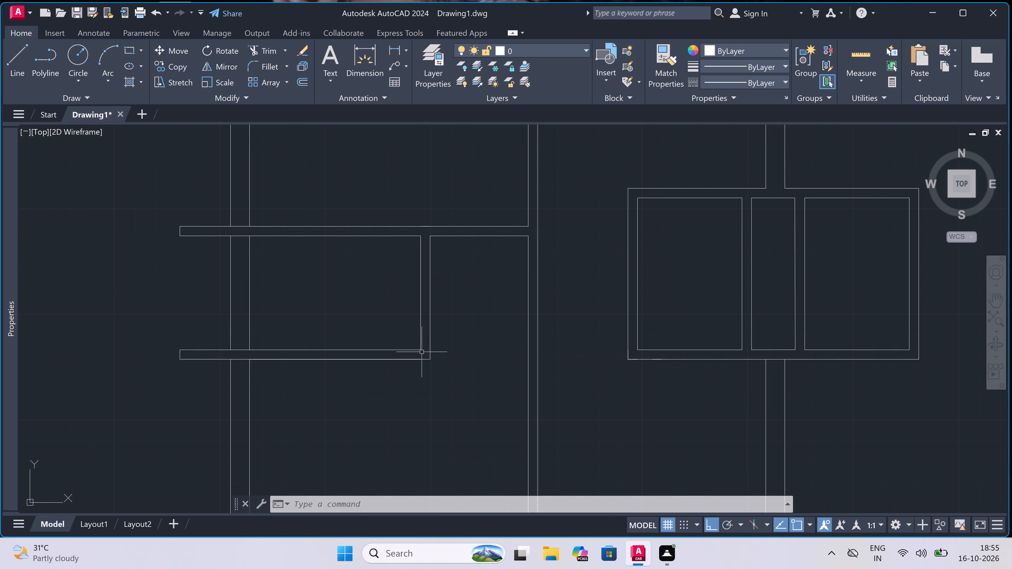
text(l)
key(space)
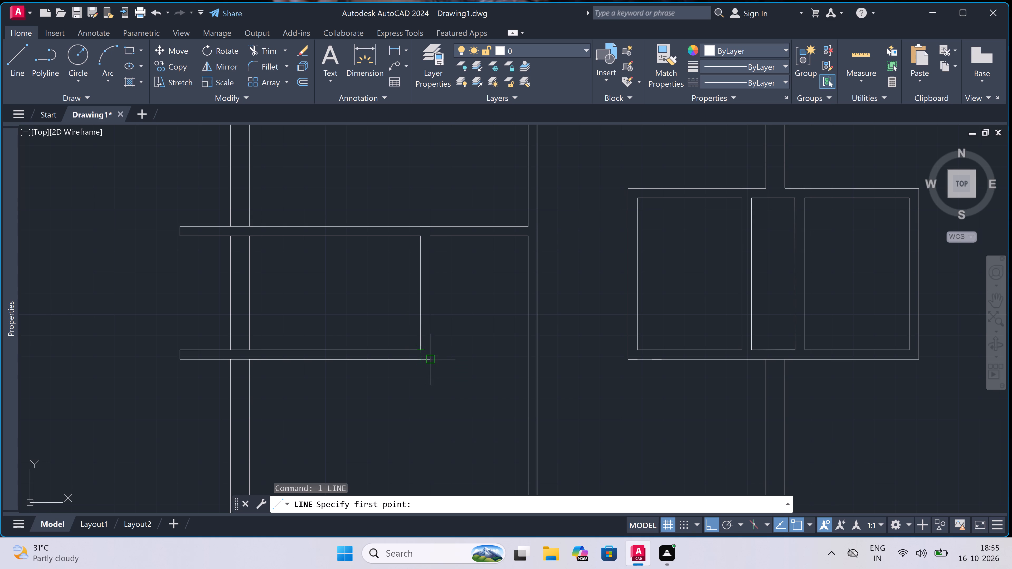
click(428, 356)
click(527, 361)
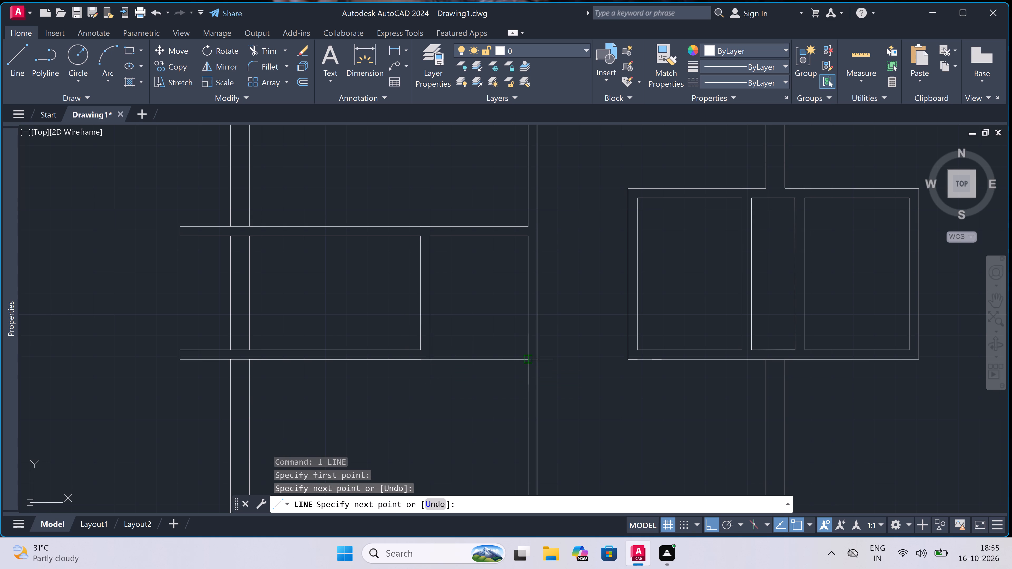
key(4)
text(.5")
key(space)
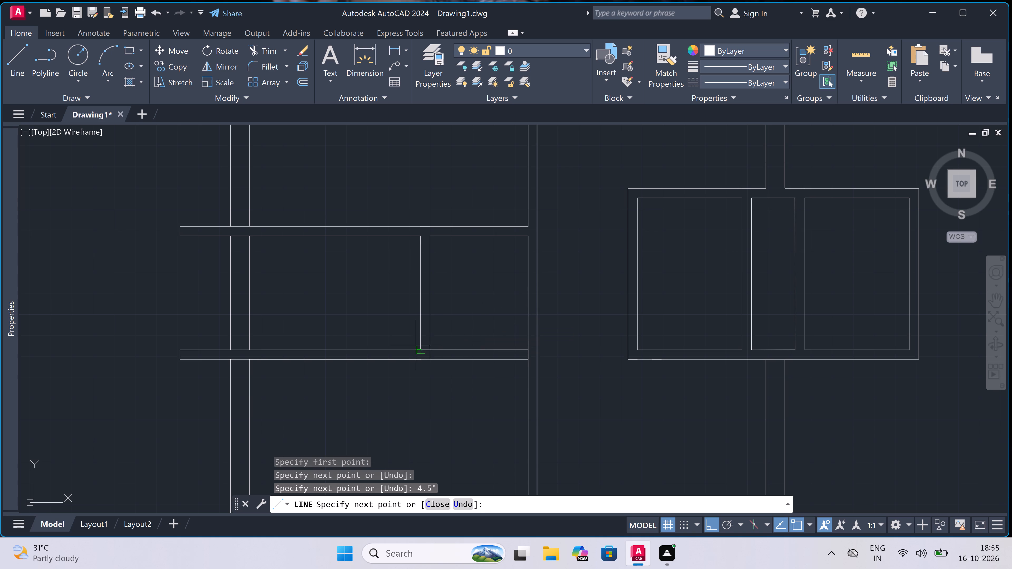
double_click(431, 347)
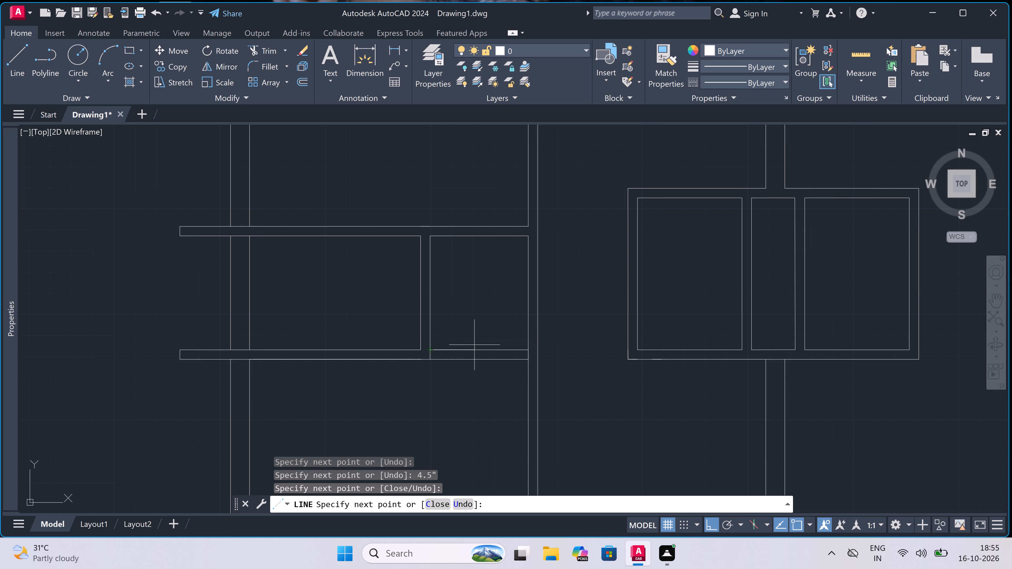
key(Escape)
Draw a short line across the left inner wall's thickness, continuing the upper line of the new bottom wall.
key(space)
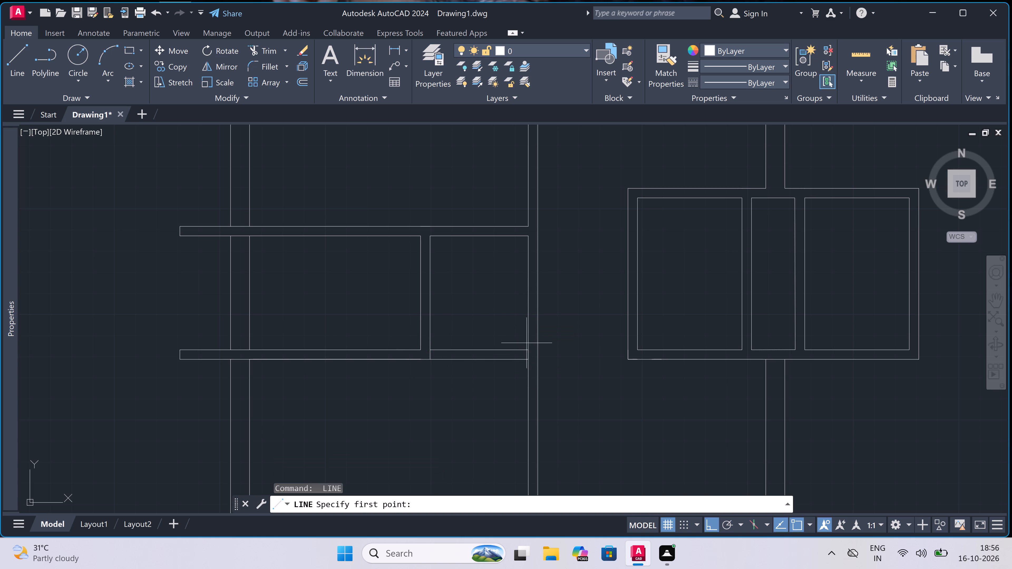
click(529, 348)
scroll(535, 351, up, 3)
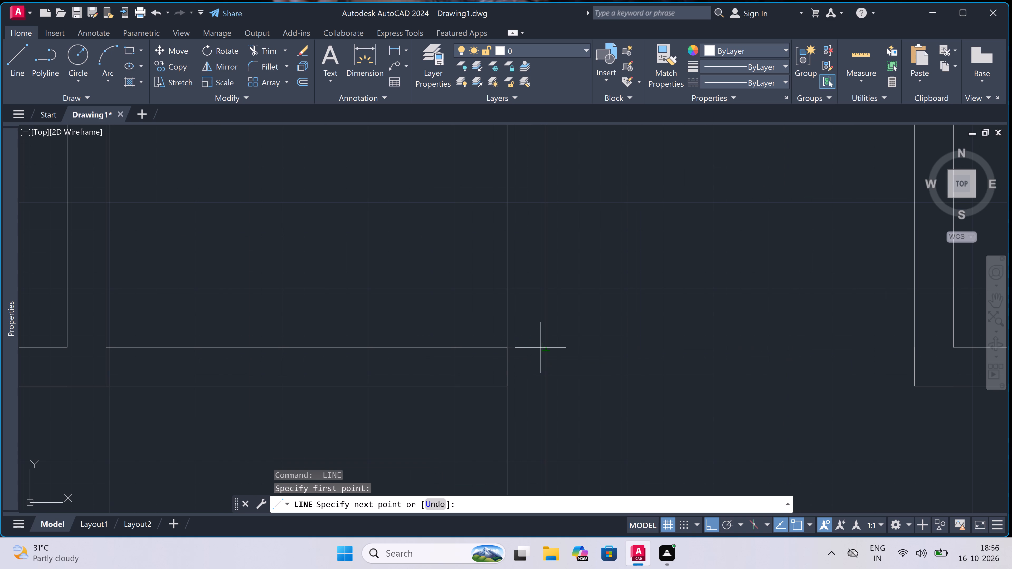
click(544, 347)
key(Escape)
Draw a horizontal line from the right side room's inner bottom corner to the far face of the right inner wall.
scroll(417, 310, down, 2)
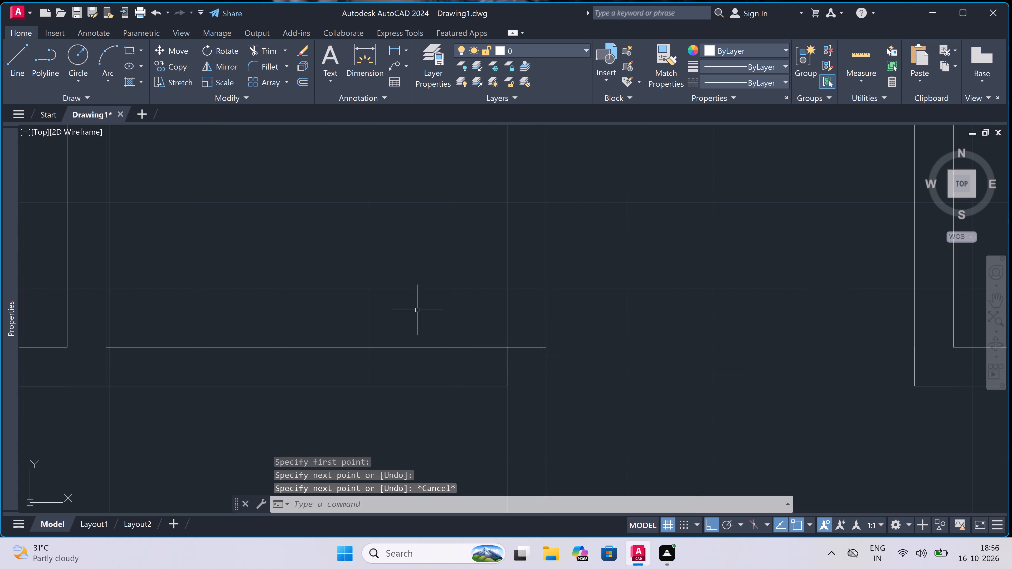
scroll(417, 310, down, 3)
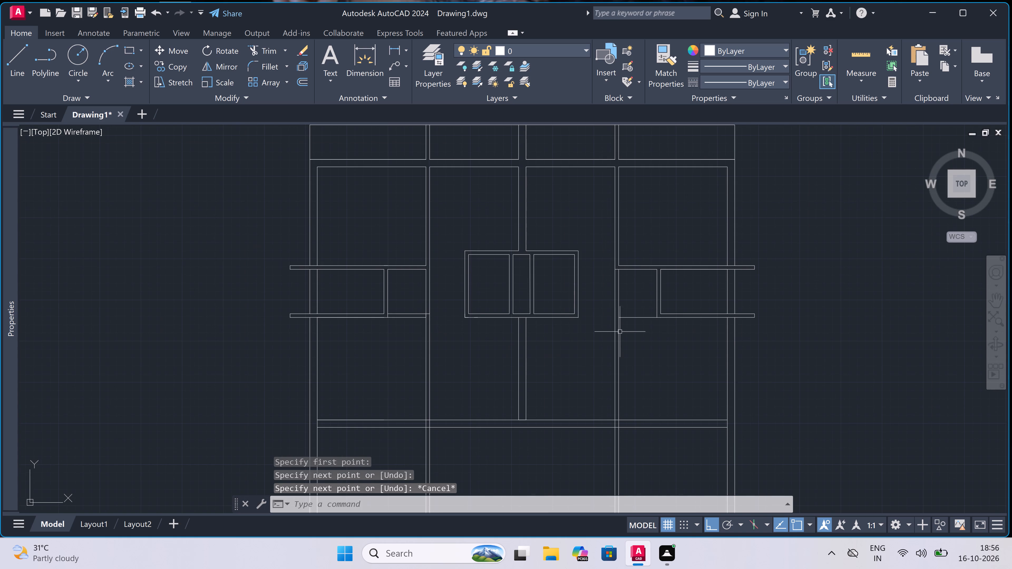
scroll(649, 308, up, 3)
key(space)
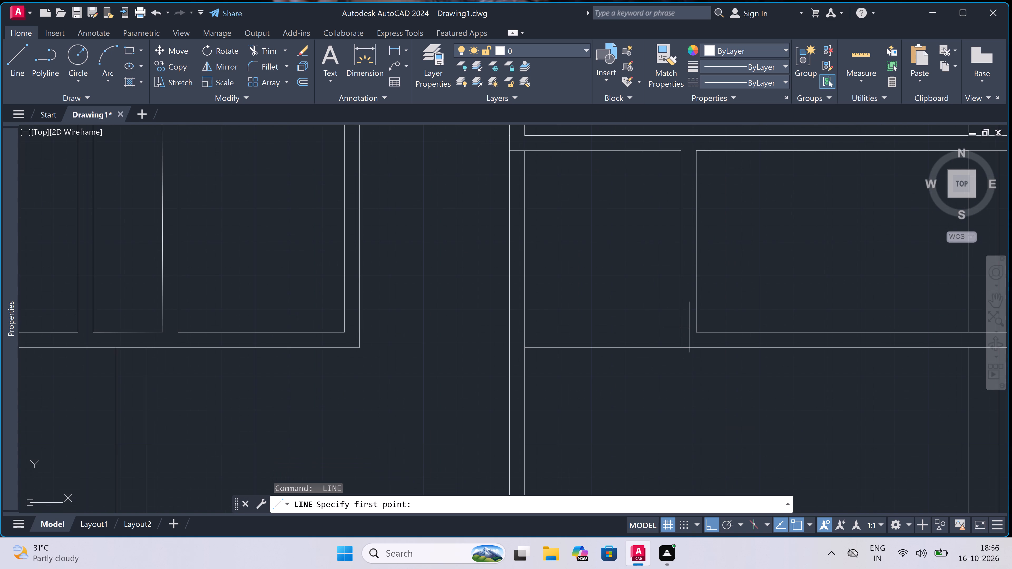
triple_click(697, 332)
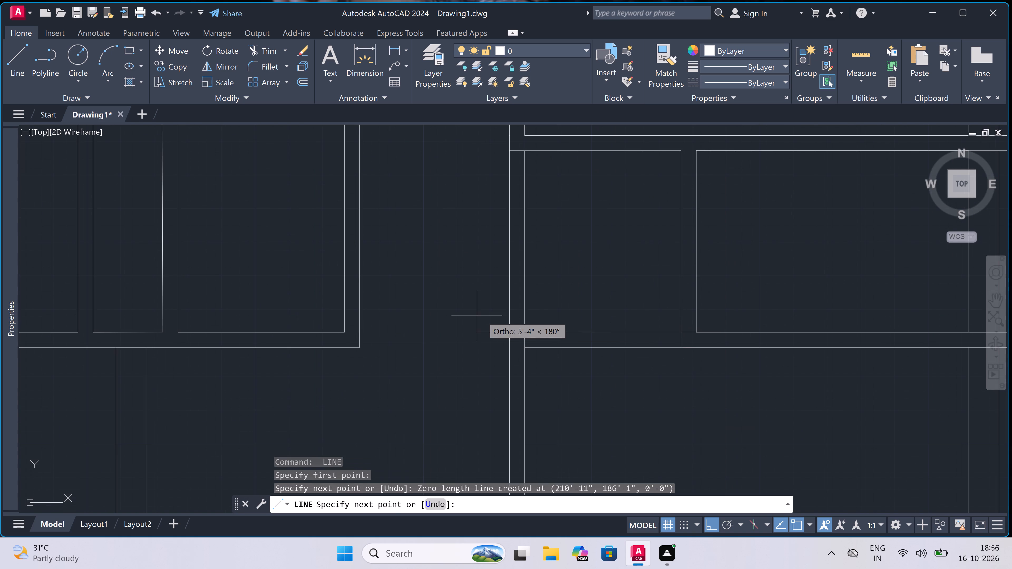
click(512, 328)
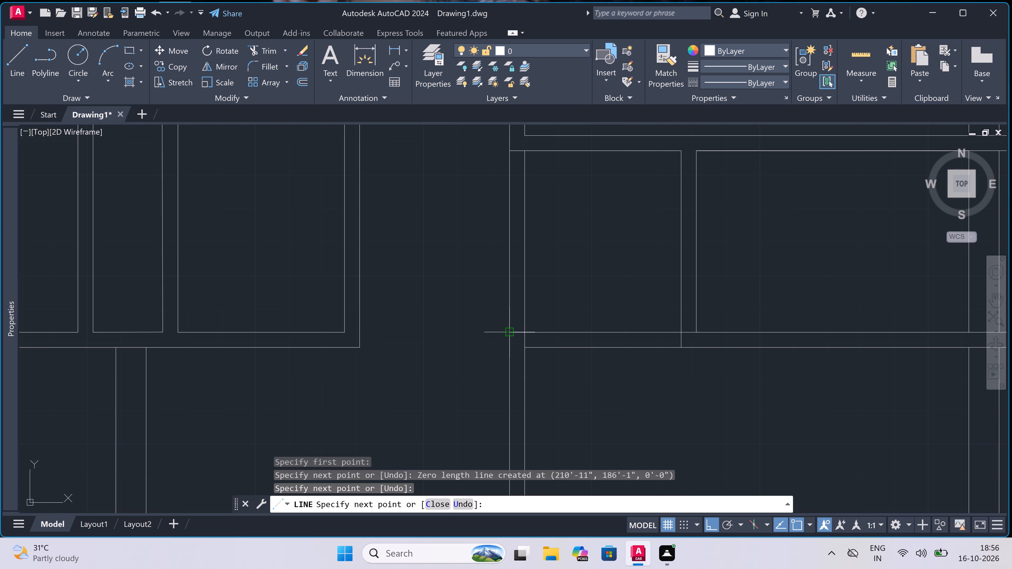
key(Escape)
Offset the lower line of the cross wall 7' downward.
scroll(511, 326, down, 4)
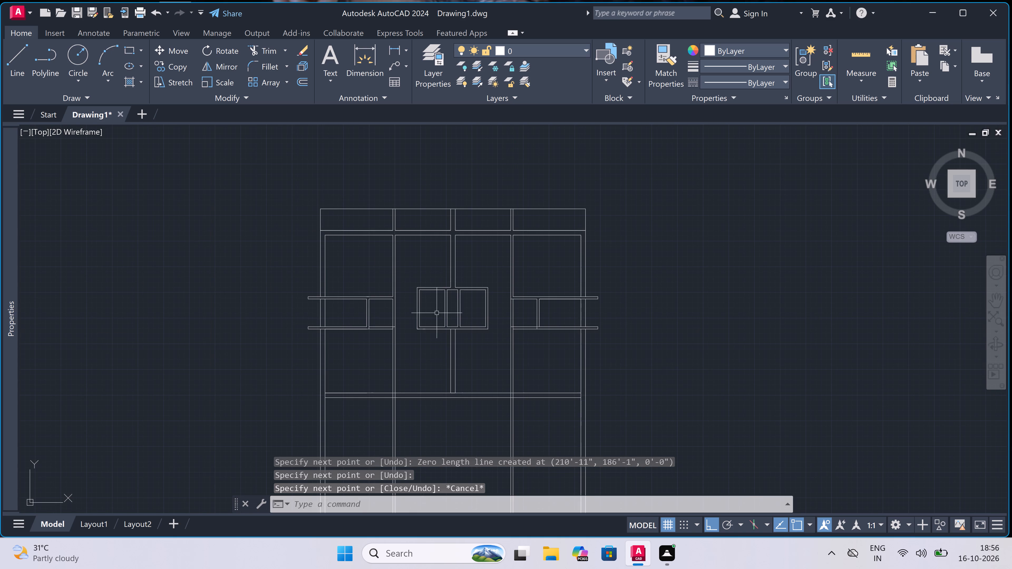
scroll(304, 297, down, 2)
scroll(304, 297, up, 3)
scroll(459, 310, down, 3)
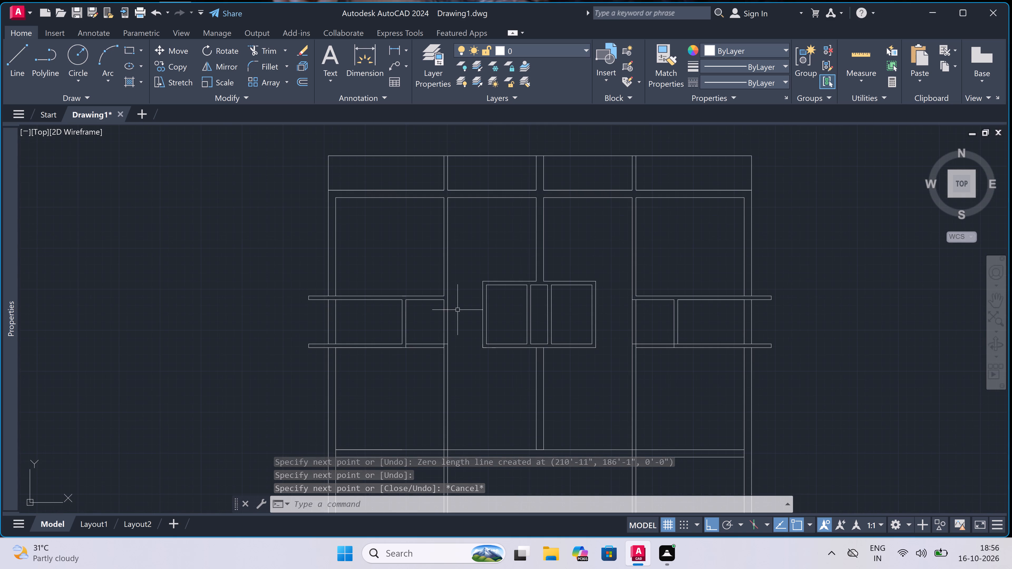
scroll(456, 330, up, 2)
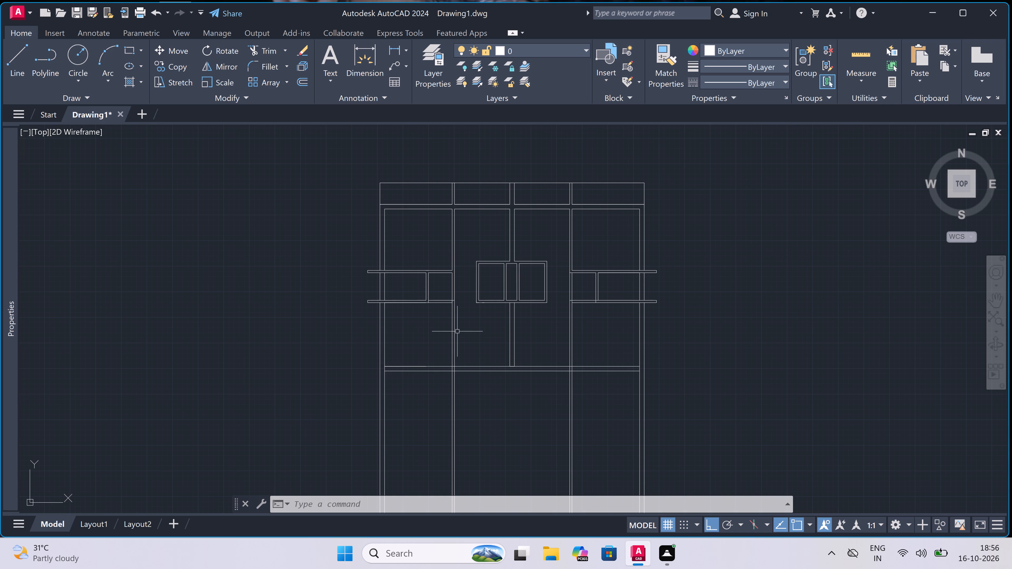
key(o)
key(space)
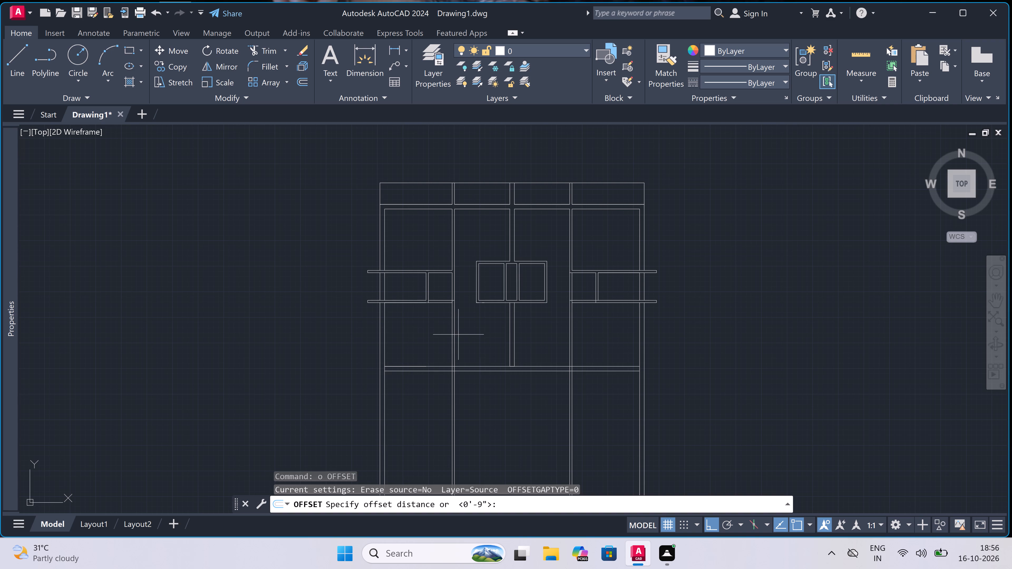
scroll(483, 382, up, 2)
click(476, 357)
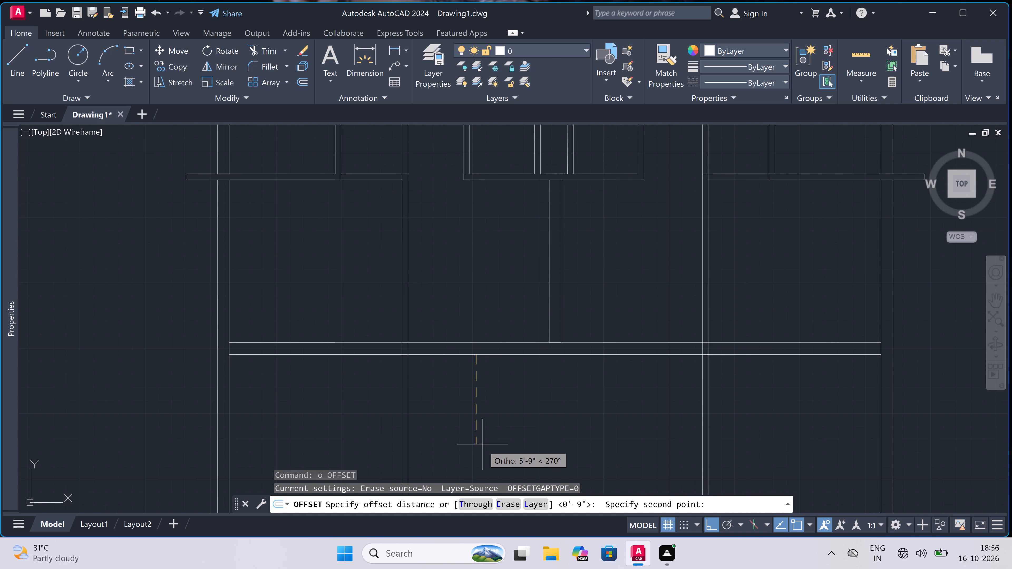
text(7')
key(space)
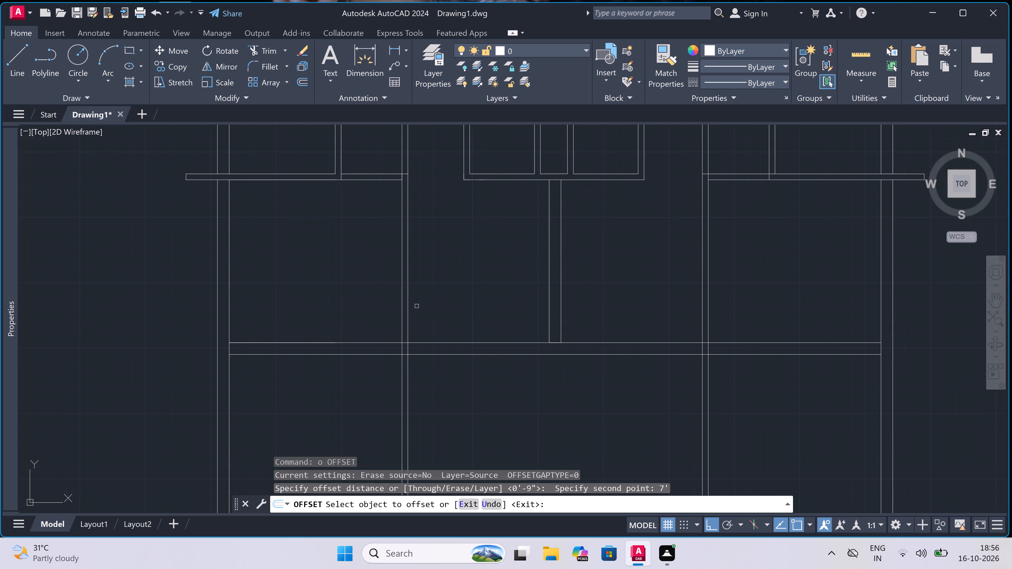
click(424, 354)
click(444, 415)
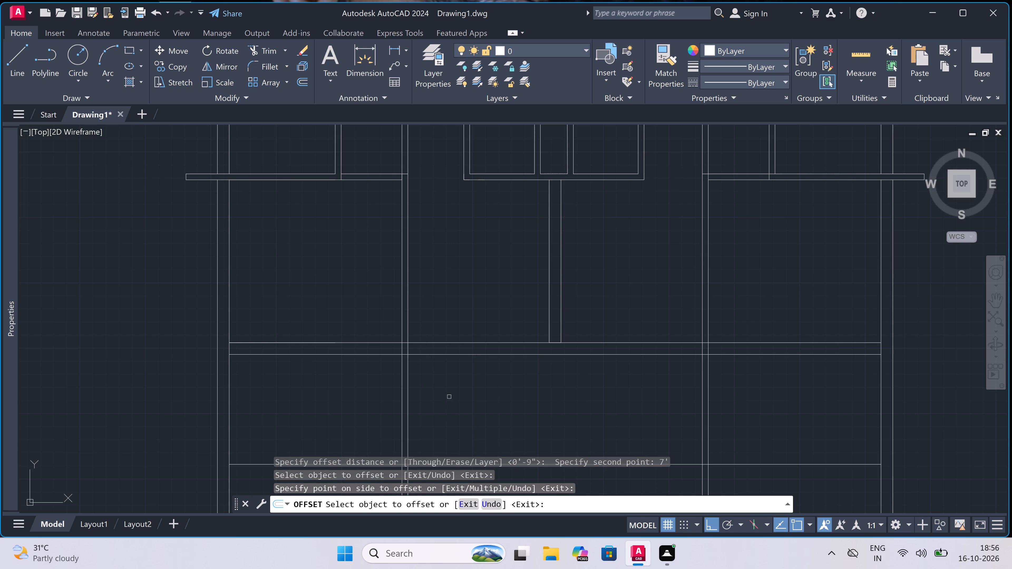
scroll(474, 352, down, 4)
scroll(471, 367, up, 3)
key(Escape)
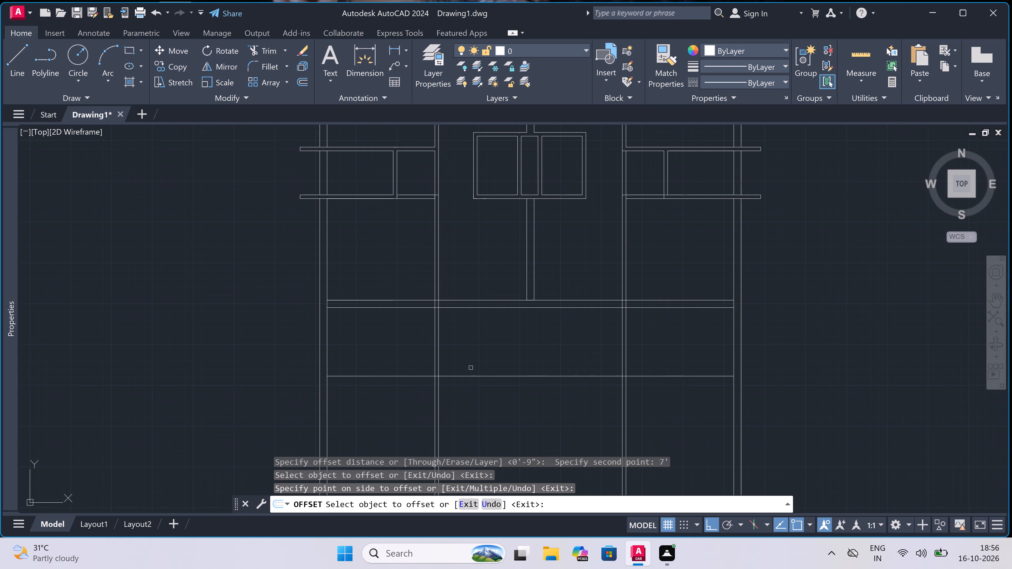
Offset the new horizontal line 9" downward to form a second cross wall.
key(space)
click(469, 377)
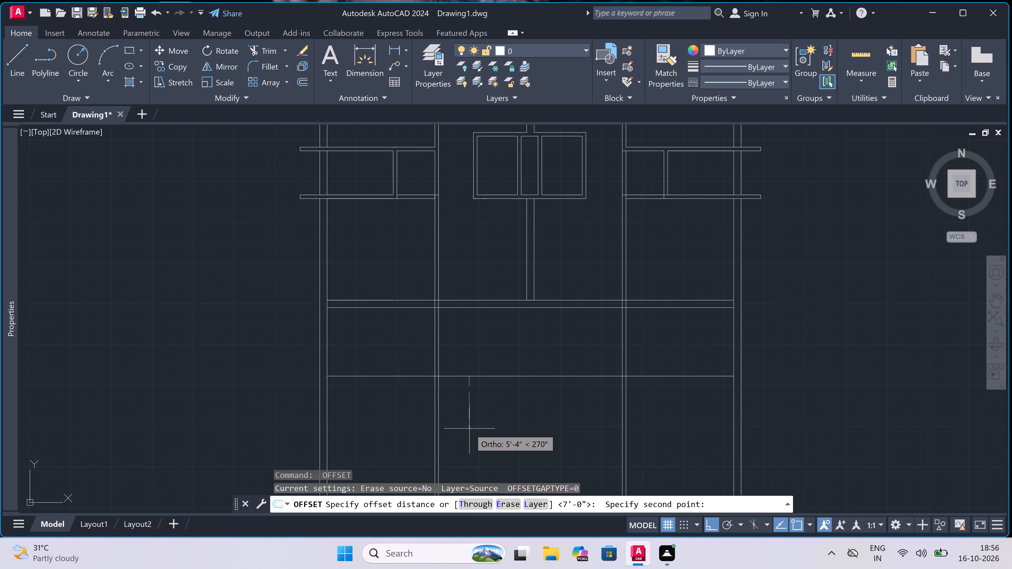
text(9")
key(space)
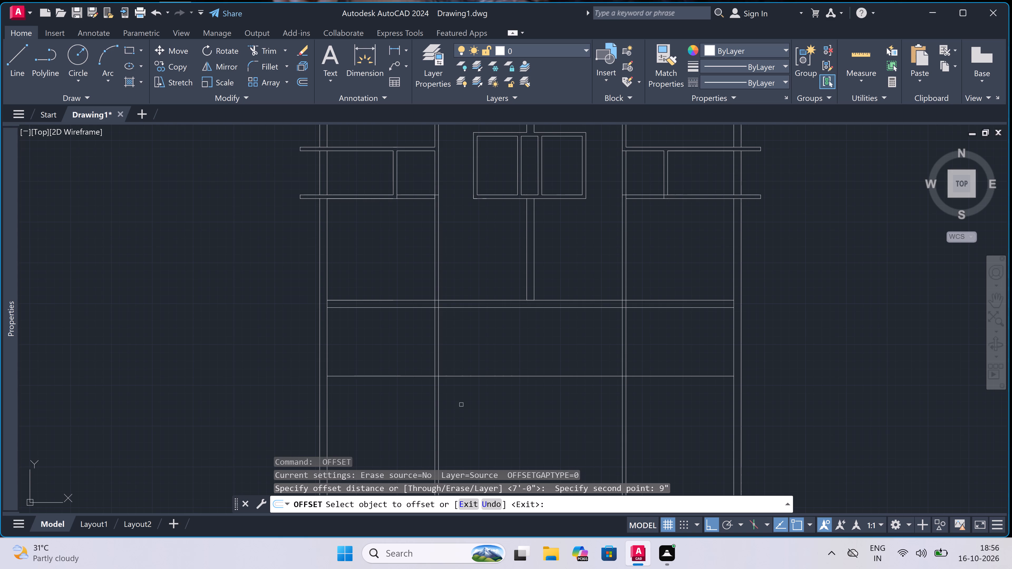
click(460, 377)
click(461, 410)
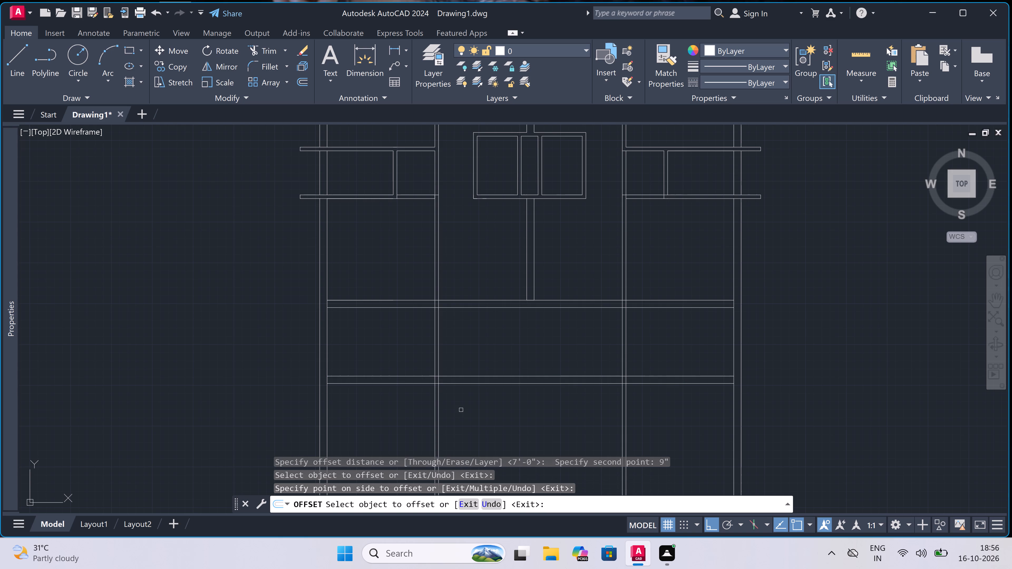
key(Escape)
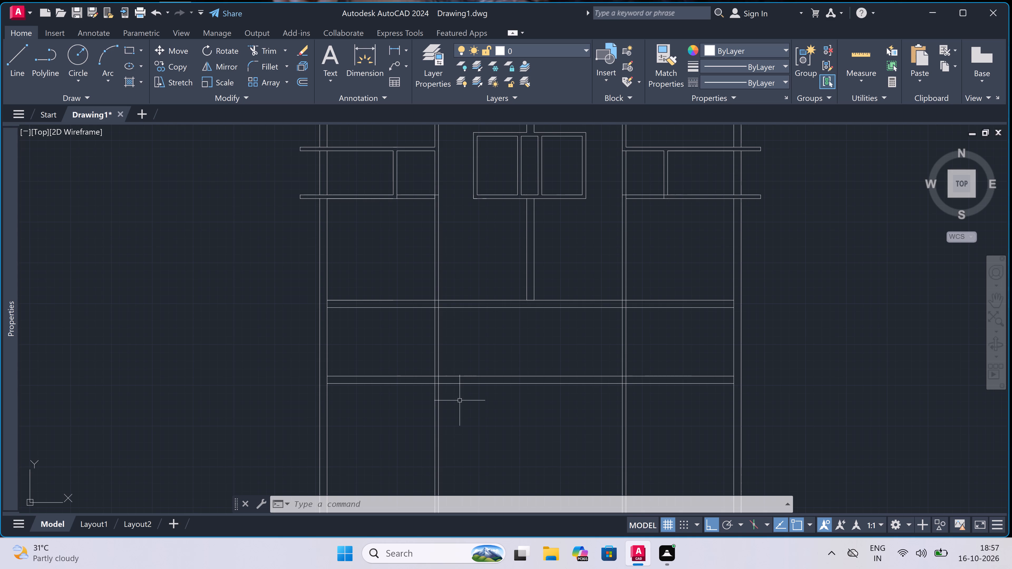
Offset the lower line of the second cross wall 10'4.5" downward.
key(o)
key(space)
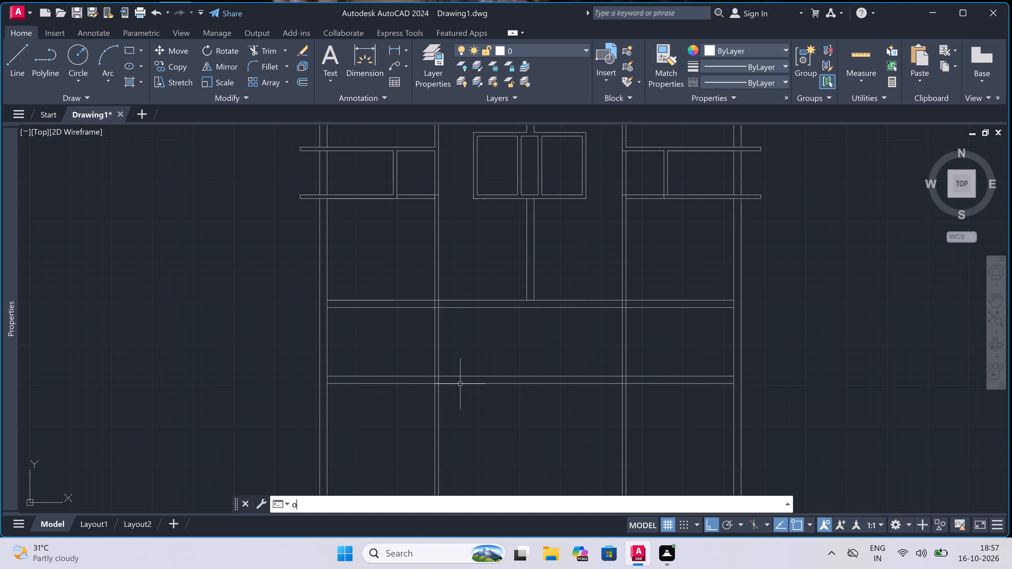
click(460, 383)
scroll(478, 360, down, 2)
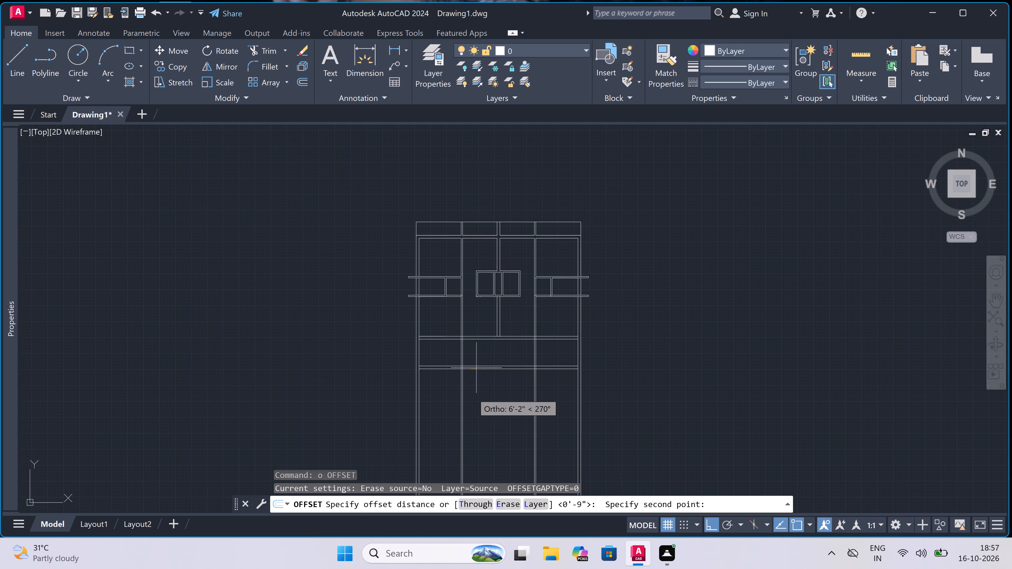
scroll(472, 394, up, 3)
text(10'4.5")
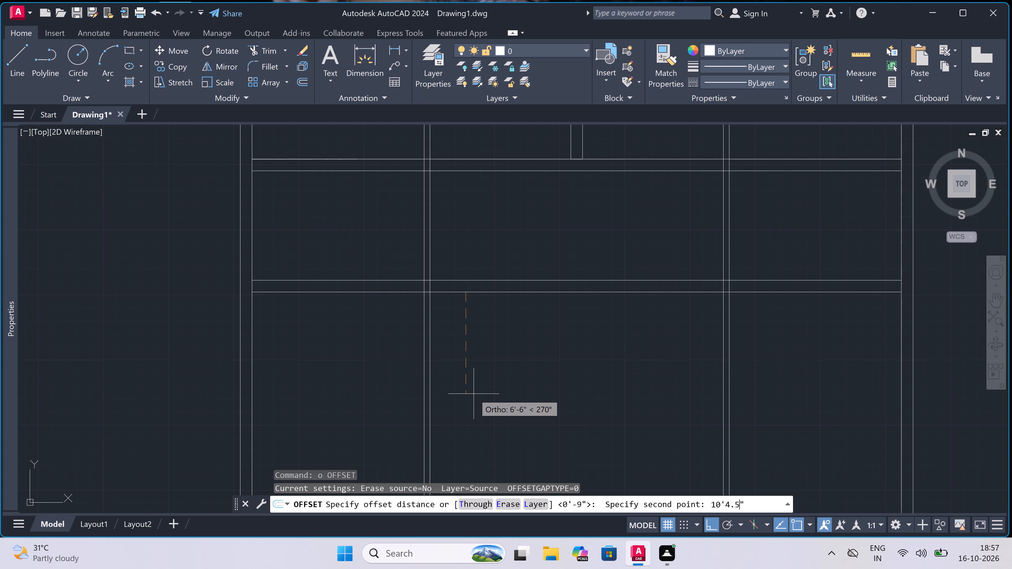
key(space)
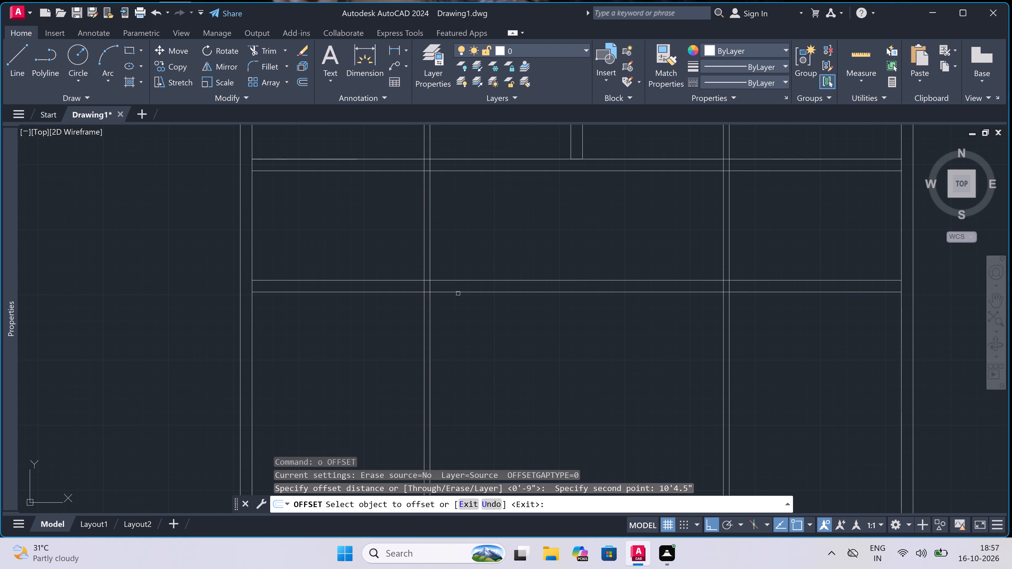
click(458, 293)
drag(458, 305, 458, 312)
click(459, 446)
scroll(461, 376, down, 4)
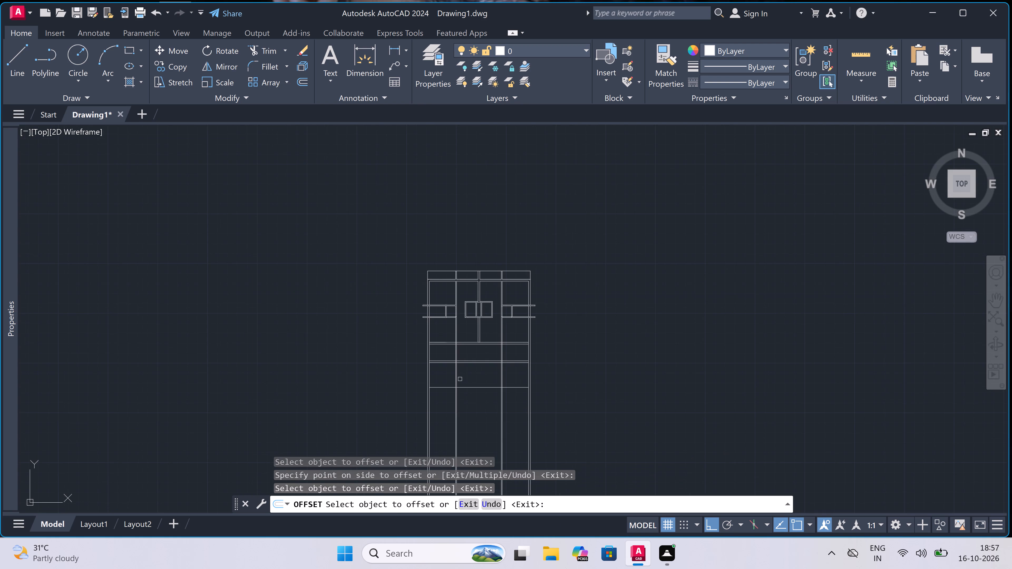
scroll(460, 395, up, 2)
key(Escape)
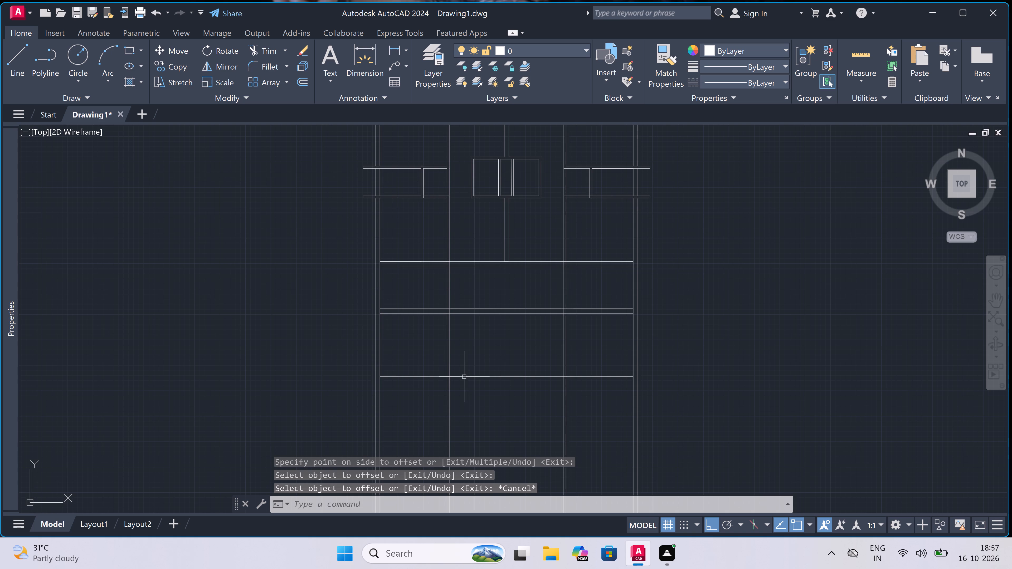
Offset the new horizontal line 4.5" downward, and offset the resulting line another 4.5" below it.
scroll(480, 358, up, 2)
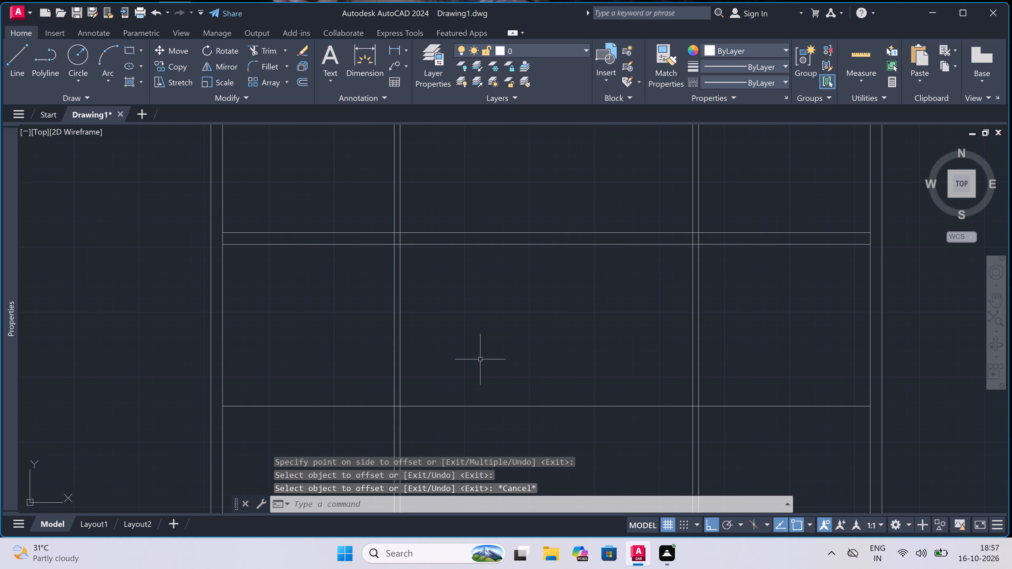
key(space)
click(480, 405)
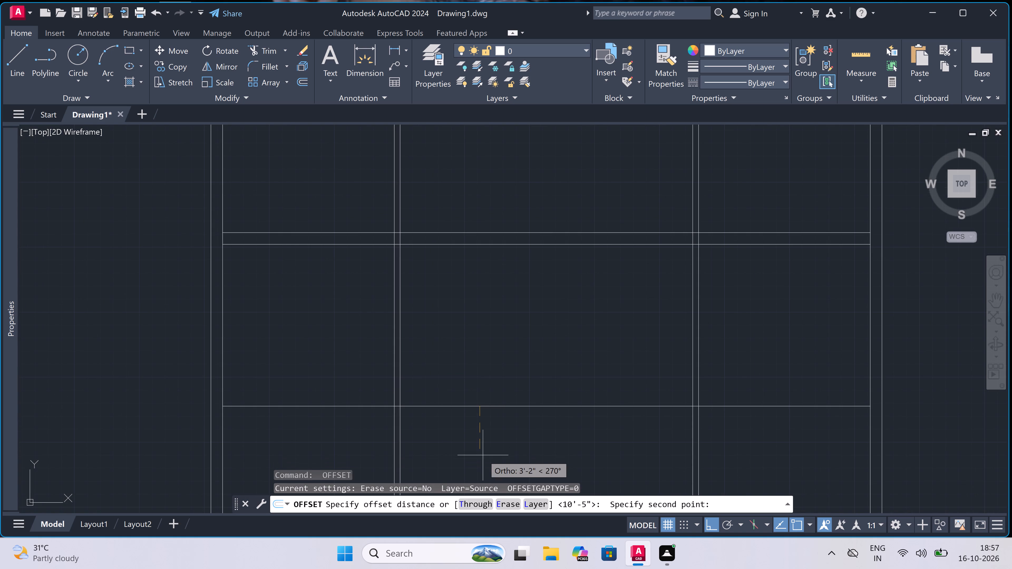
text(4.)
text(5")
key(space)
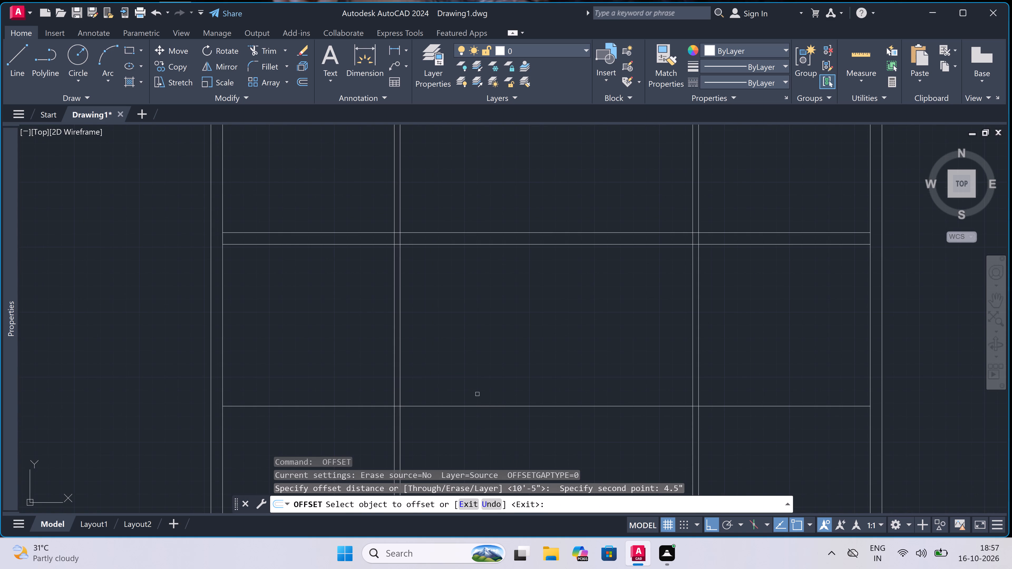
double_click(474, 408)
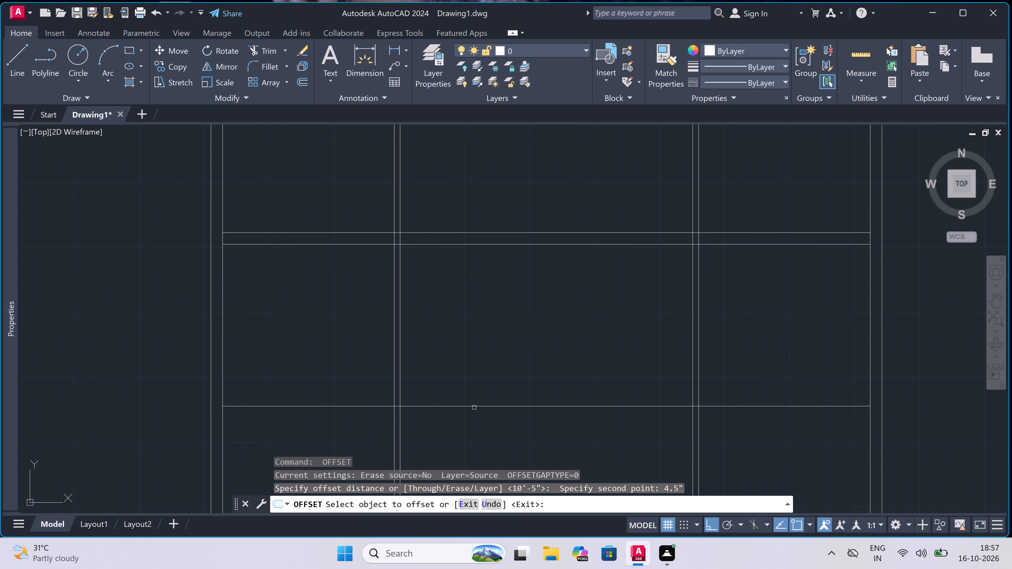
click(473, 413)
scroll(470, 400, down, 1)
scroll(469, 405, up, 2)
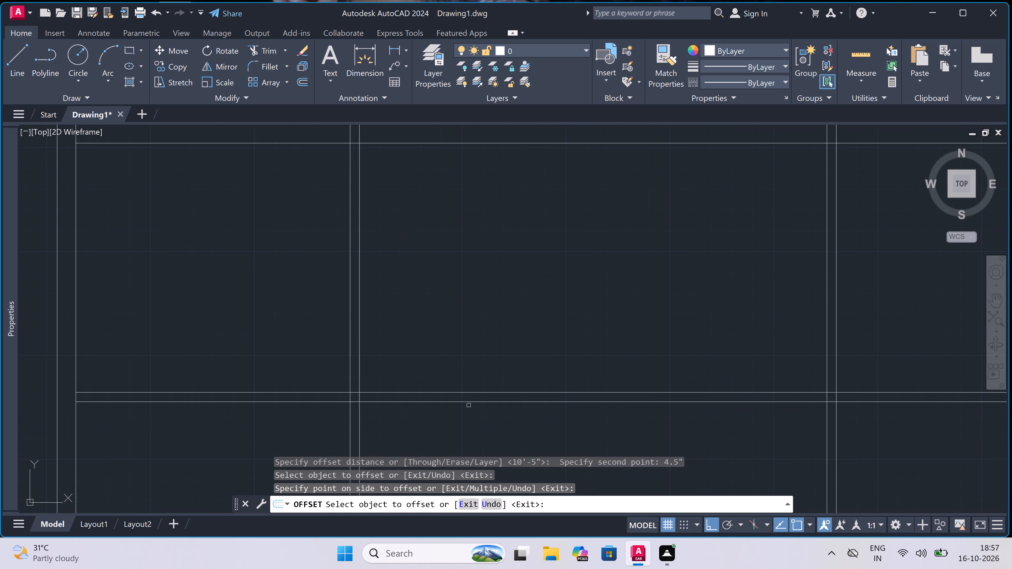
click(468, 400)
triple_click(463, 419)
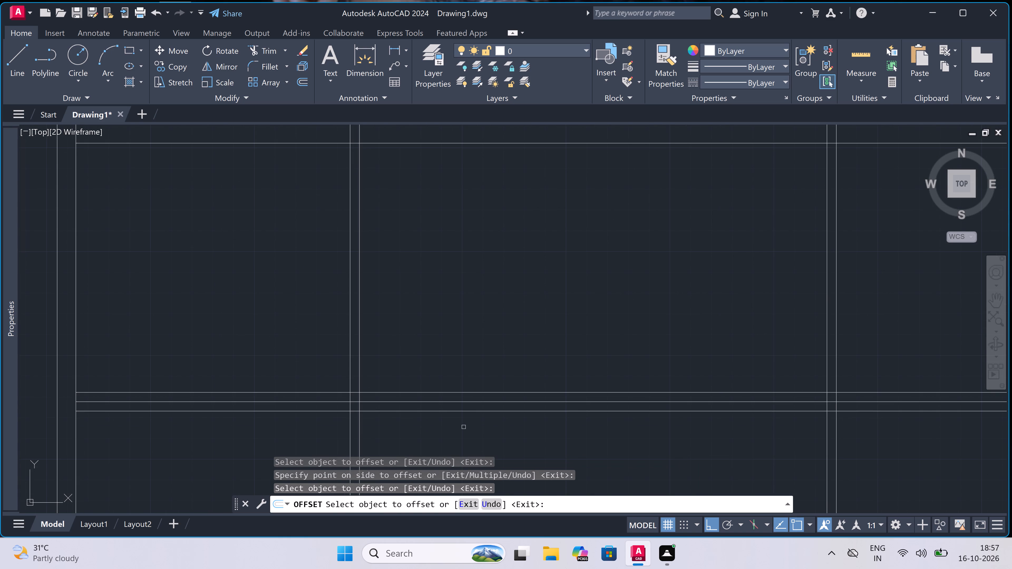
key(Escape)
Erase the uppermost of the three closely spaced horizontal lines, leaving a 4.5" cross wall.
scroll(457, 388, up, 2)
click(453, 376)
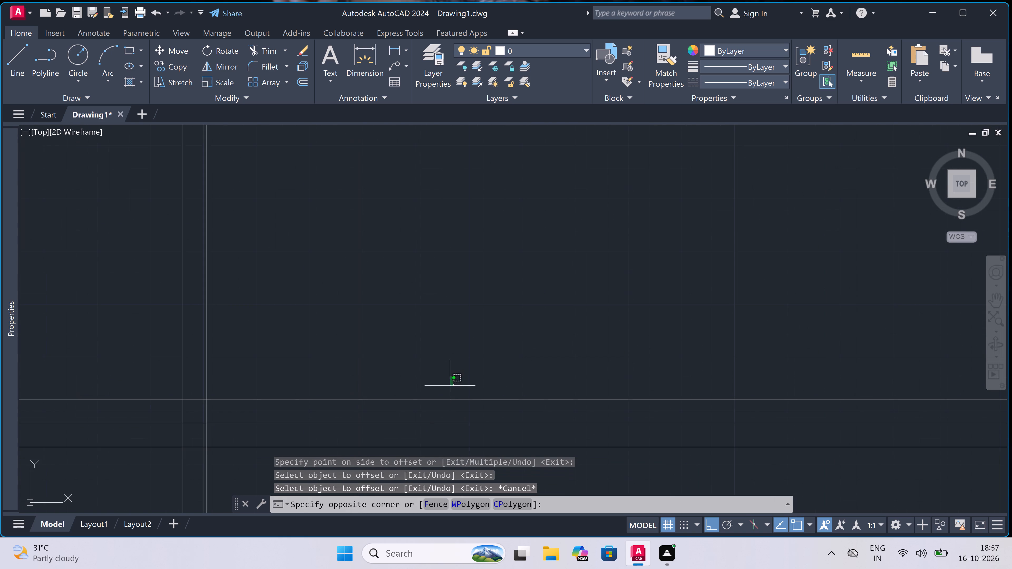
click(430, 414)
key(Delete)
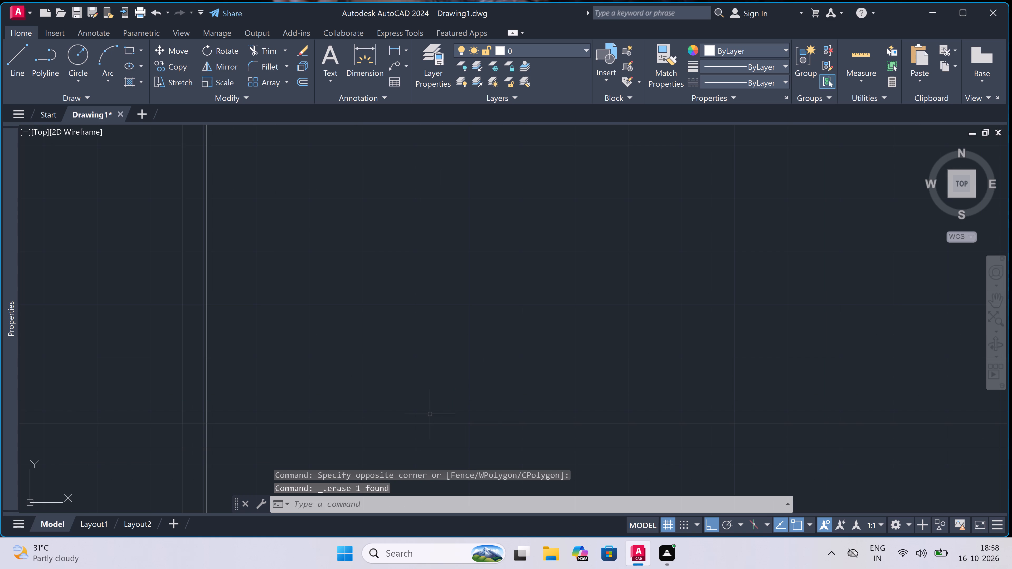
Offset the lower line of the 4.5" cross wall by 4'6", once upward and once downward.
scroll(430, 404, down, 5)
scroll(425, 417, up, 2)
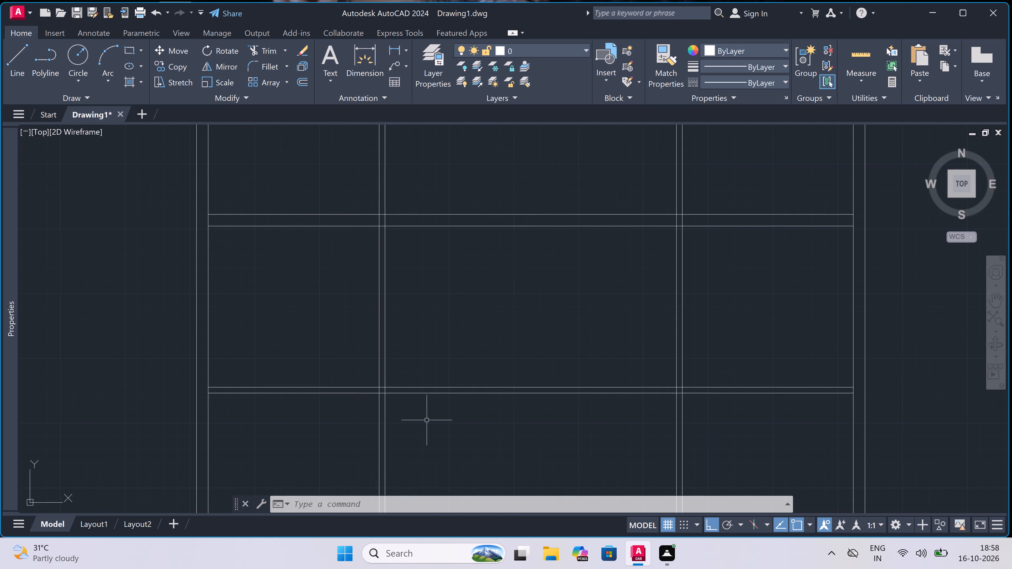
text(o)
key(space)
scroll(441, 395, down, 4)
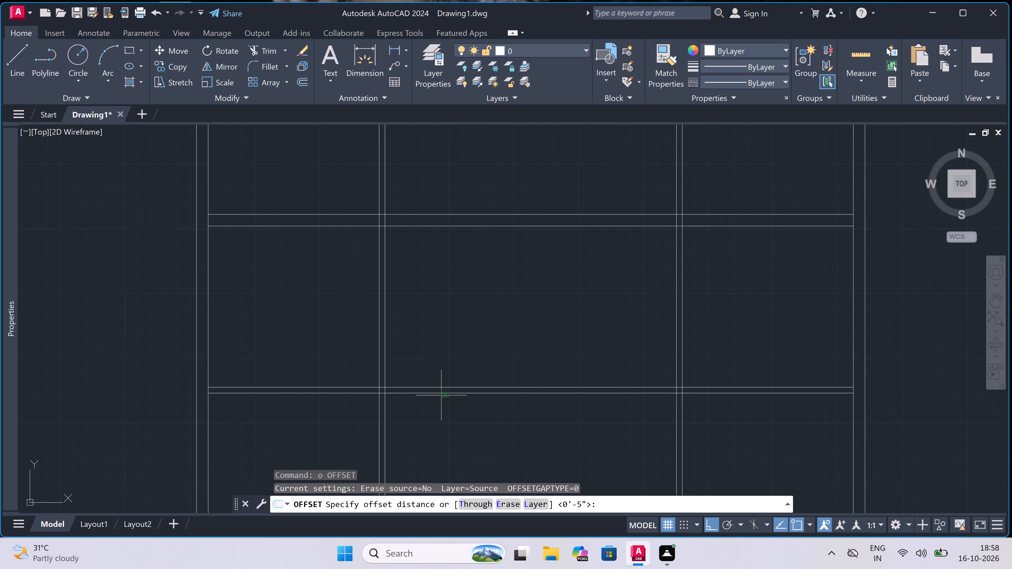
scroll(388, 392, up, 3)
scroll(509, 318, down, 4)
scroll(510, 342, up, 4)
scroll(460, 258, up, 1)
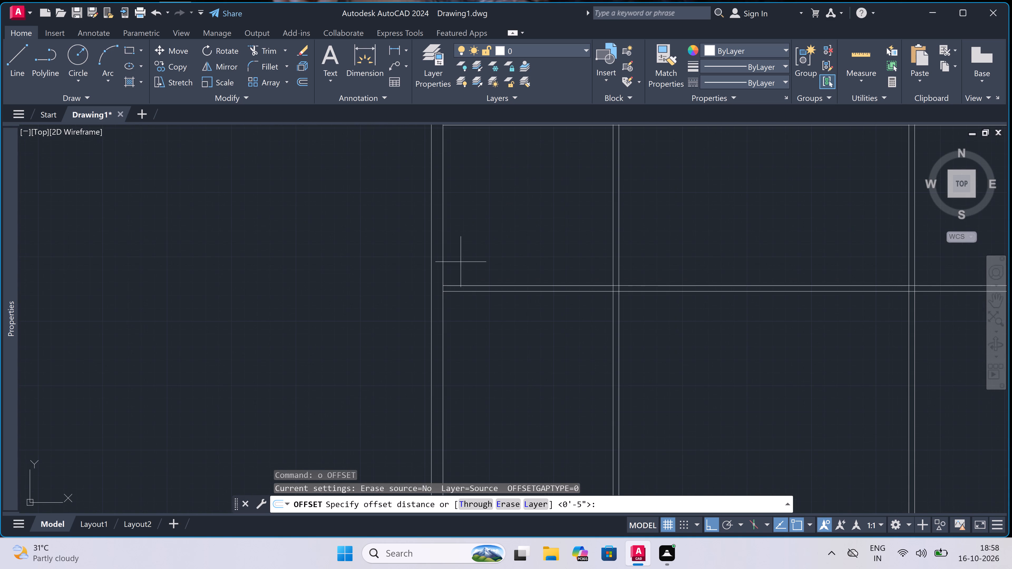
scroll(492, 282, up, 2)
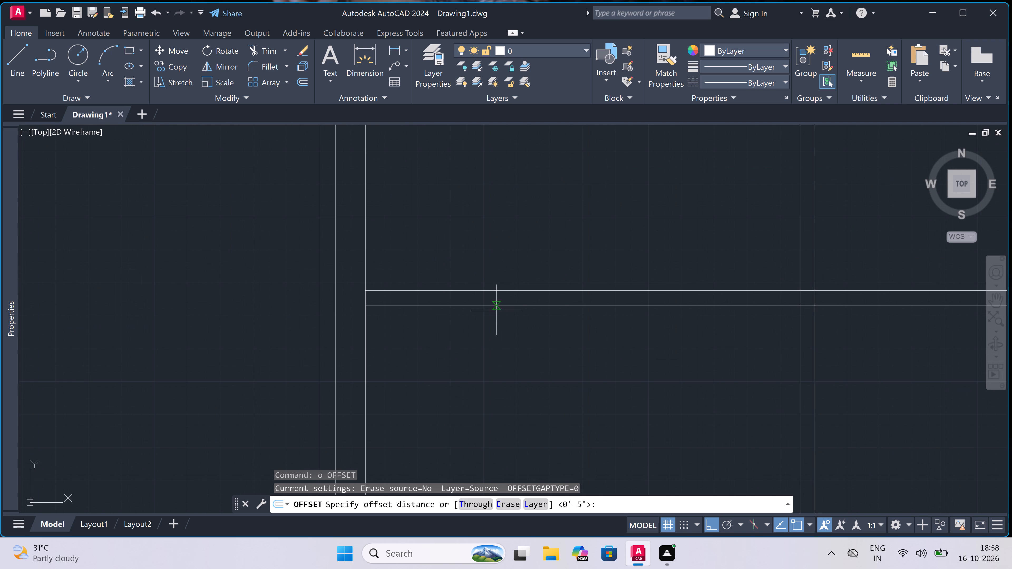
click(496, 307)
scroll(496, 308, down, 2)
scroll(497, 335, up, 1)
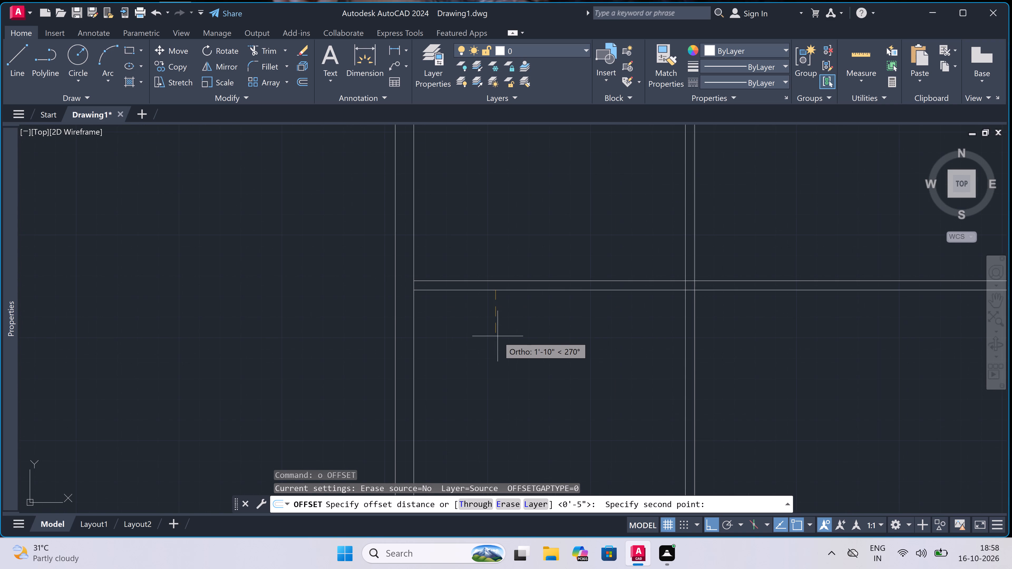
key(4)
text('6)
key(BackSpace)
key(6)
text(")
key(space)
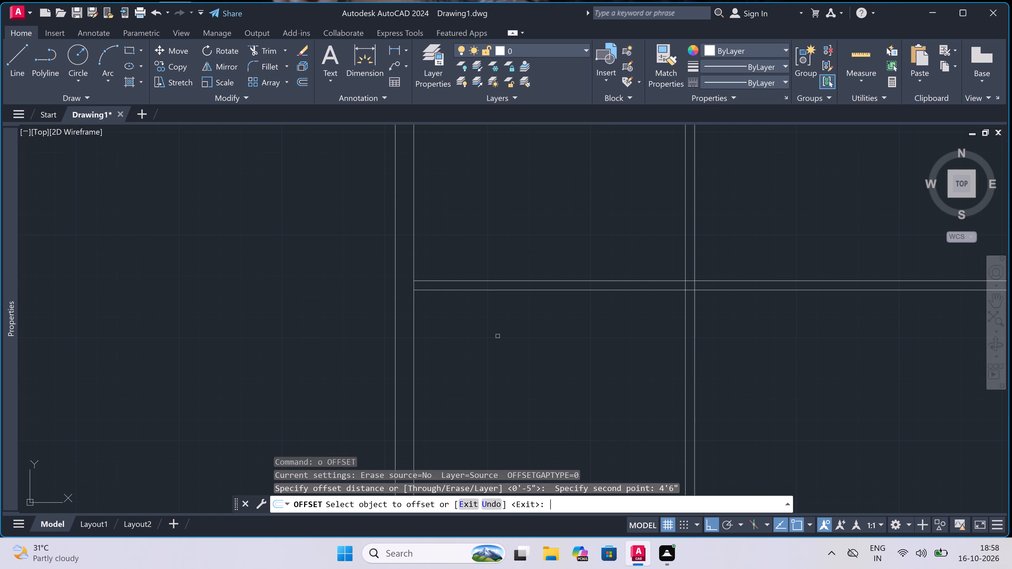
click(475, 290)
drag(477, 292, 479, 302)
click(488, 347)
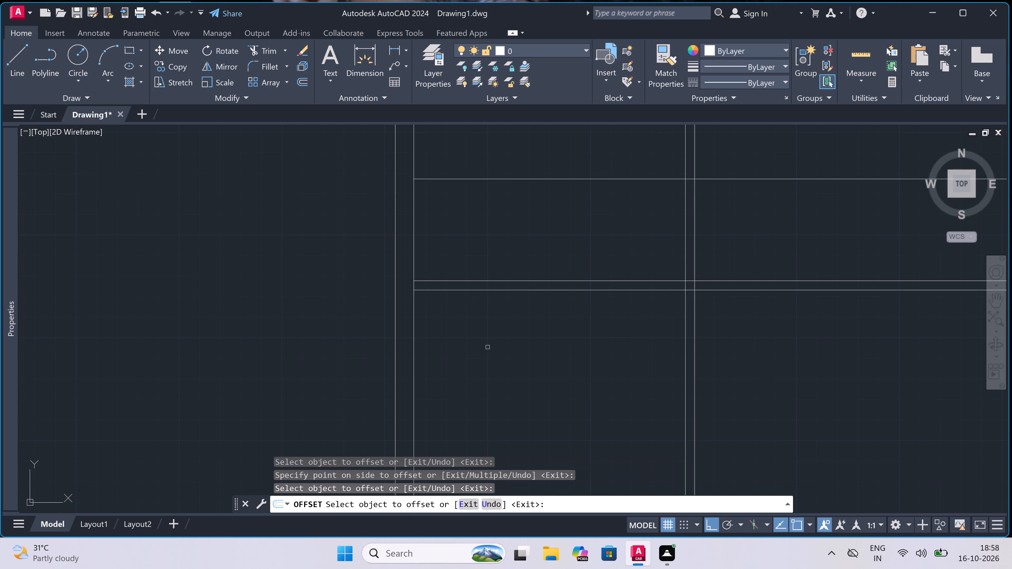
click(474, 291)
double_click(475, 376)
scroll(475, 376, down, 5)
scroll(479, 375, up, 4)
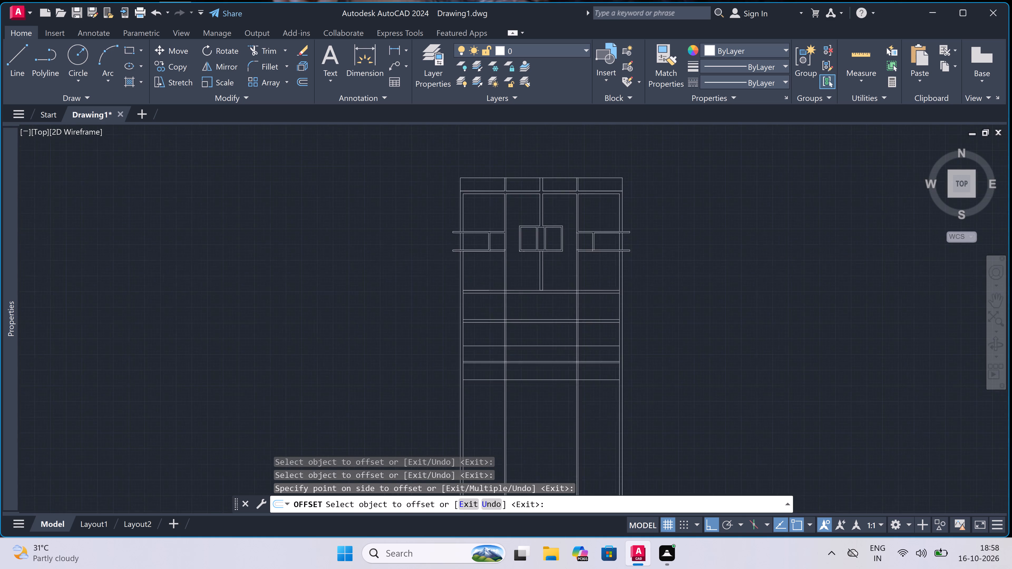
key(Escape)
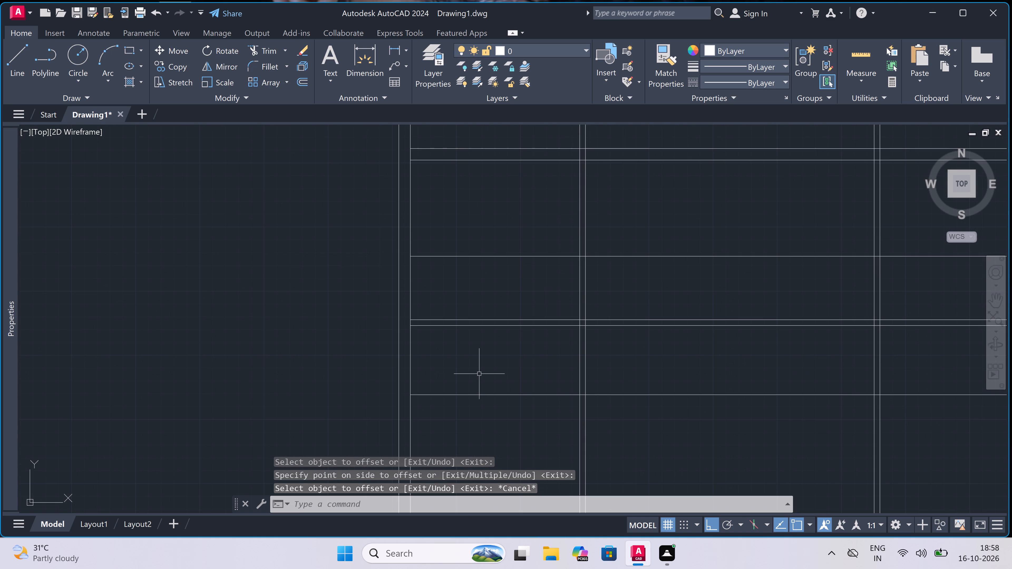
Erase the single horizontal line offset above the 4.5" cross wall.
click(497, 185)
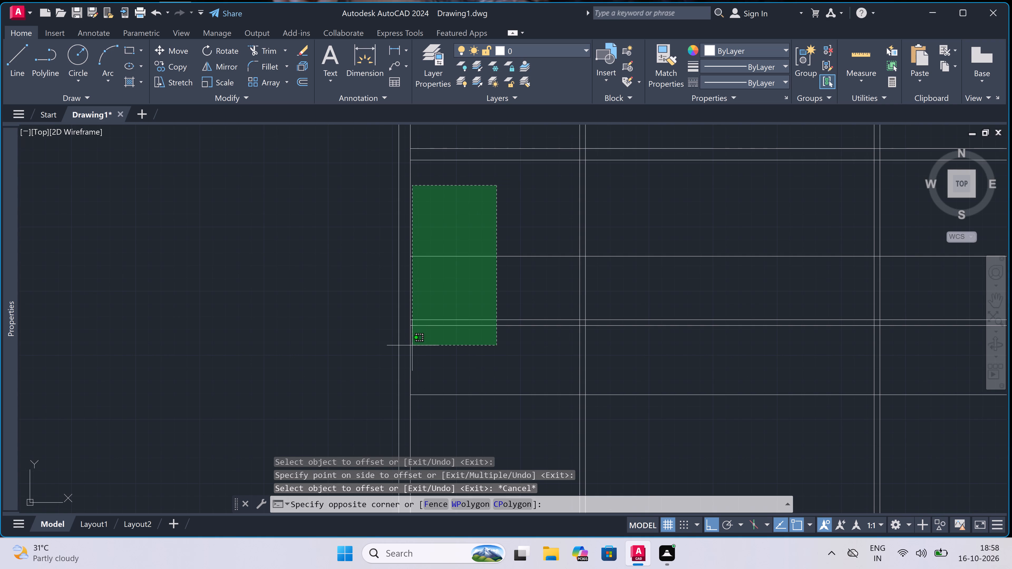
click(427, 287)
key(Delete)
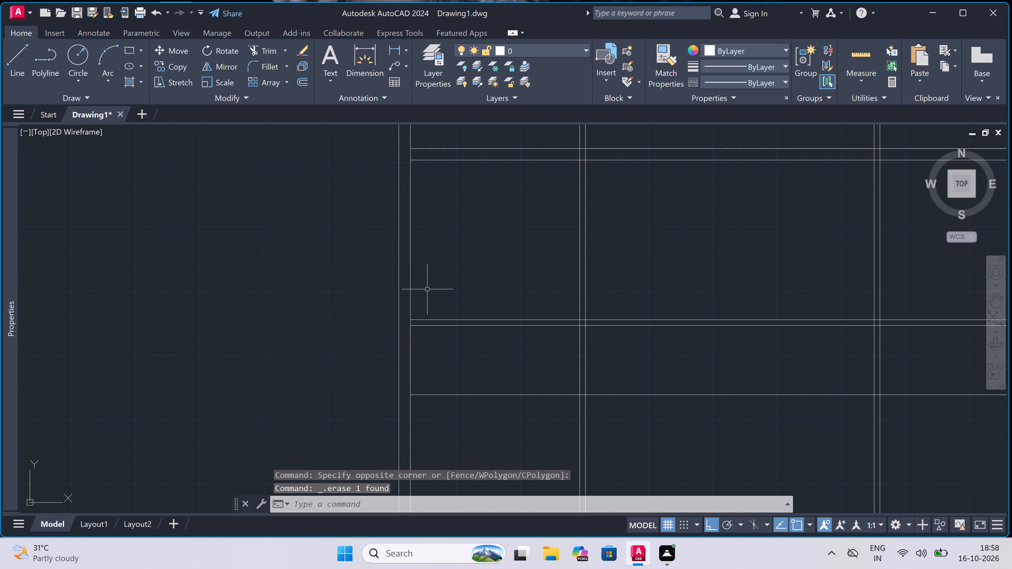
Offset the single horizontal line below the 4.5" cross wall by 4.5" downward to form another cross wall.
scroll(475, 225, down, 2)
scroll(467, 268, up, 2)
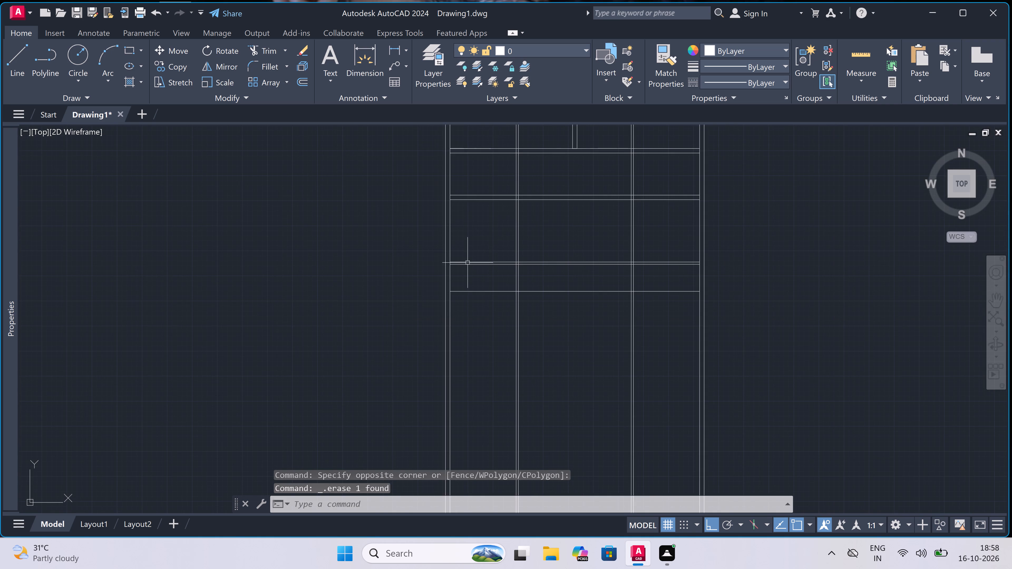
scroll(468, 281, down, 2)
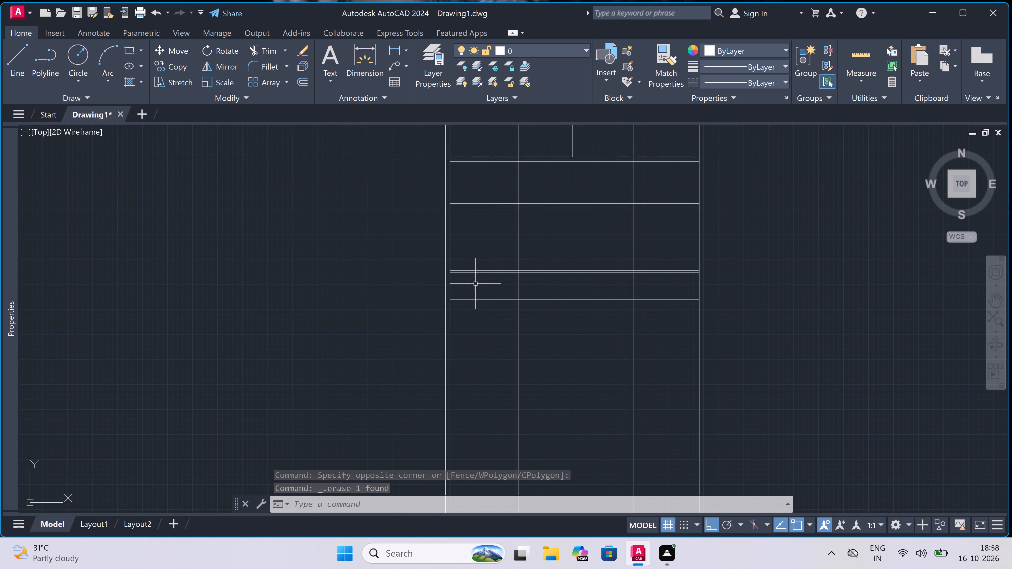
scroll(553, 289, up, 2)
text(o)
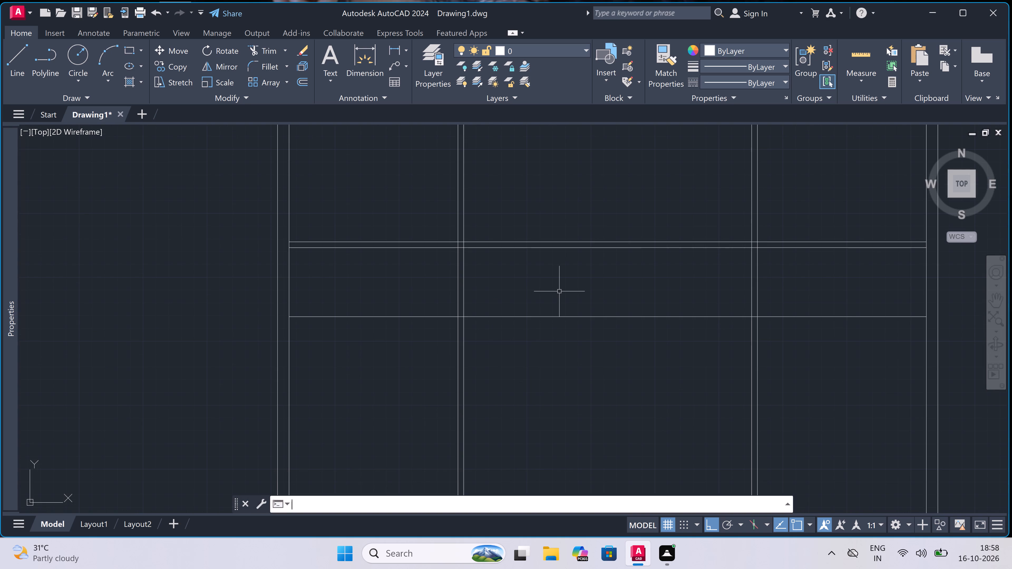
key(space)
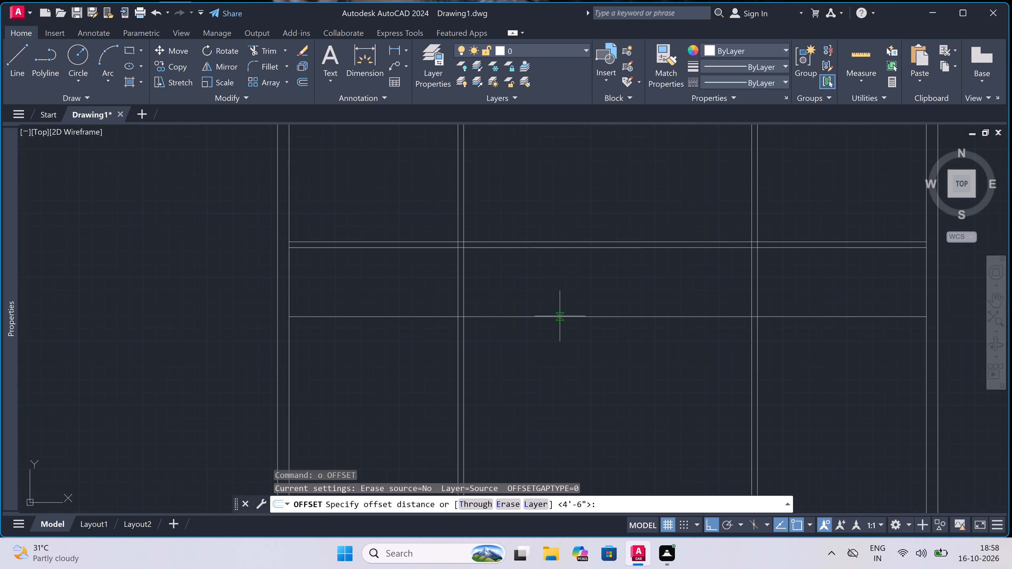
double_click(560, 314)
key(5)
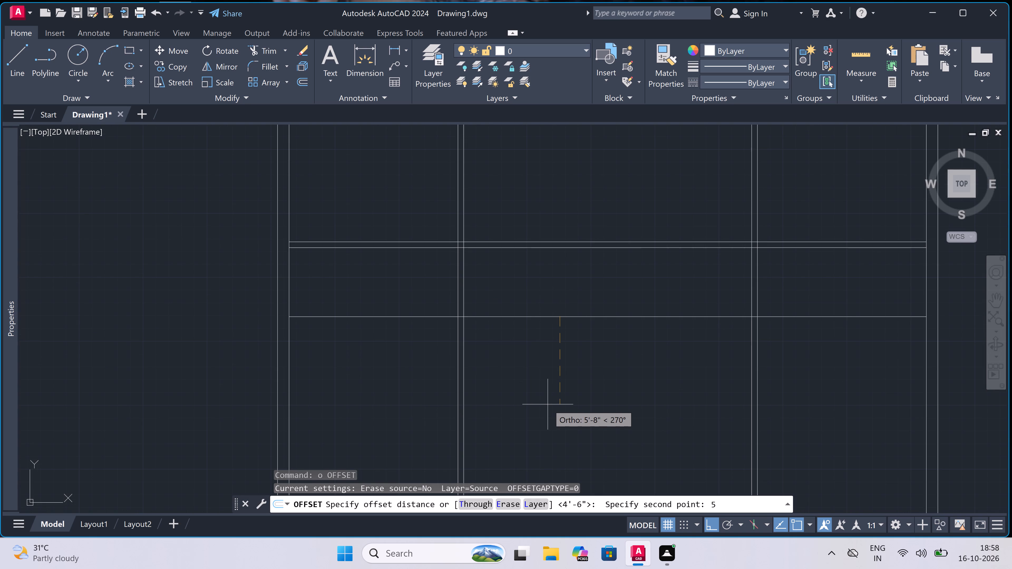
key(BackSpace)
text(4.6)
key(BackSpace)
key(5)
text(")
key(space)
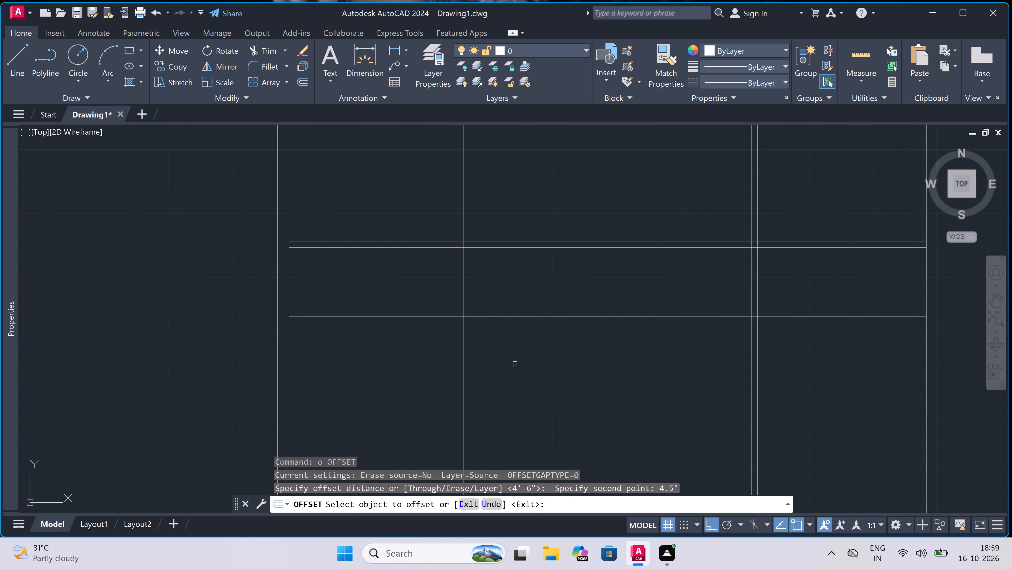
click(506, 316)
click(495, 360)
key(Escape)
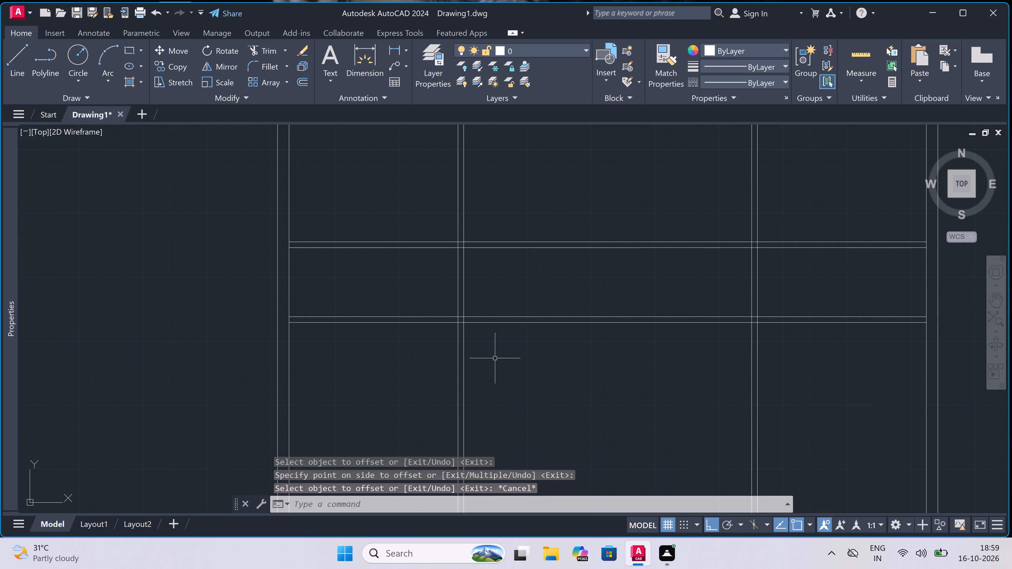
Offset the lower line of the lowest 4.5" cross wall 10' downward.
key(space)
scroll(521, 296, down, 1)
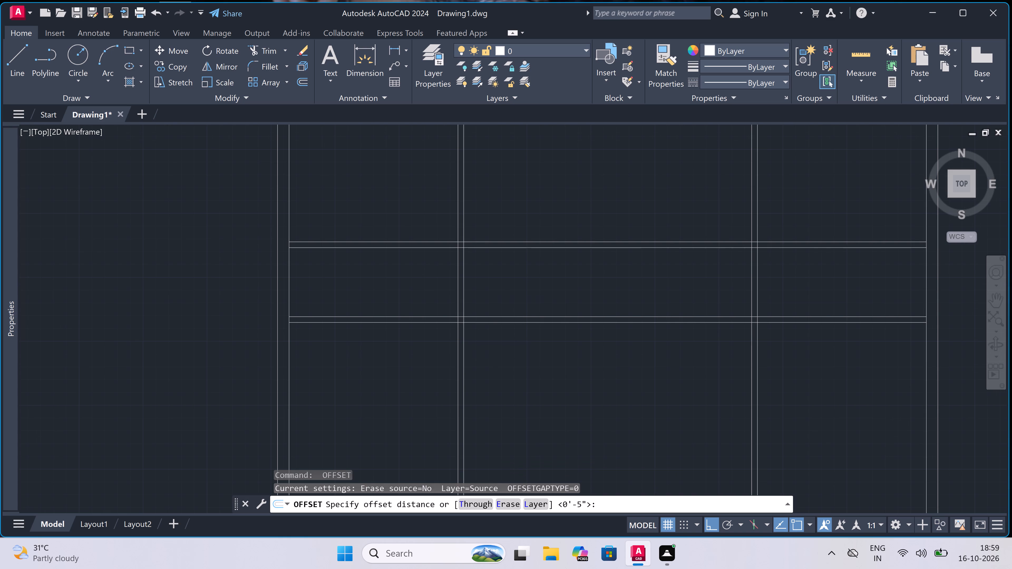
scroll(521, 296, down, 1)
scroll(418, 348, up, 1)
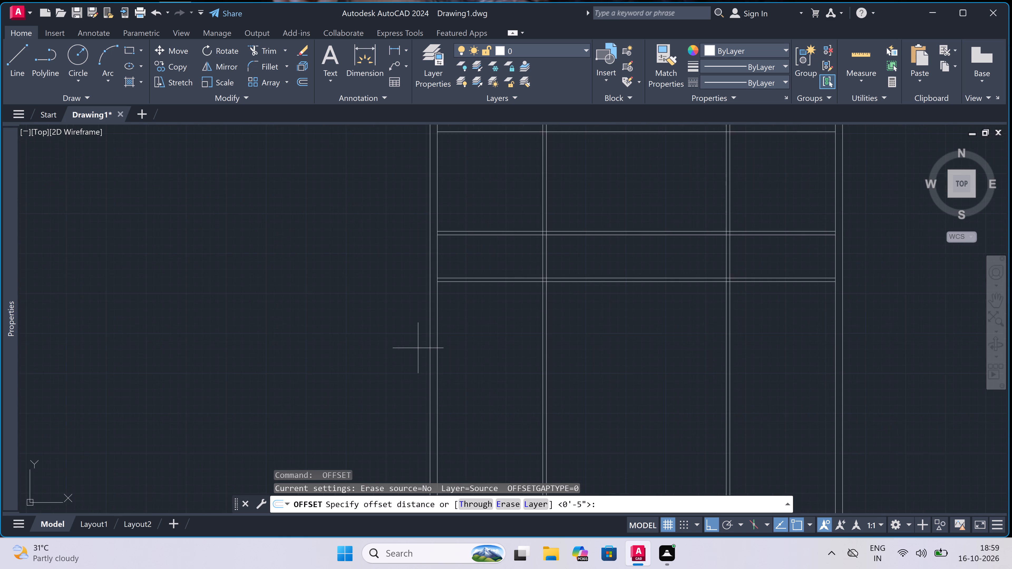
scroll(418, 348, up, 1)
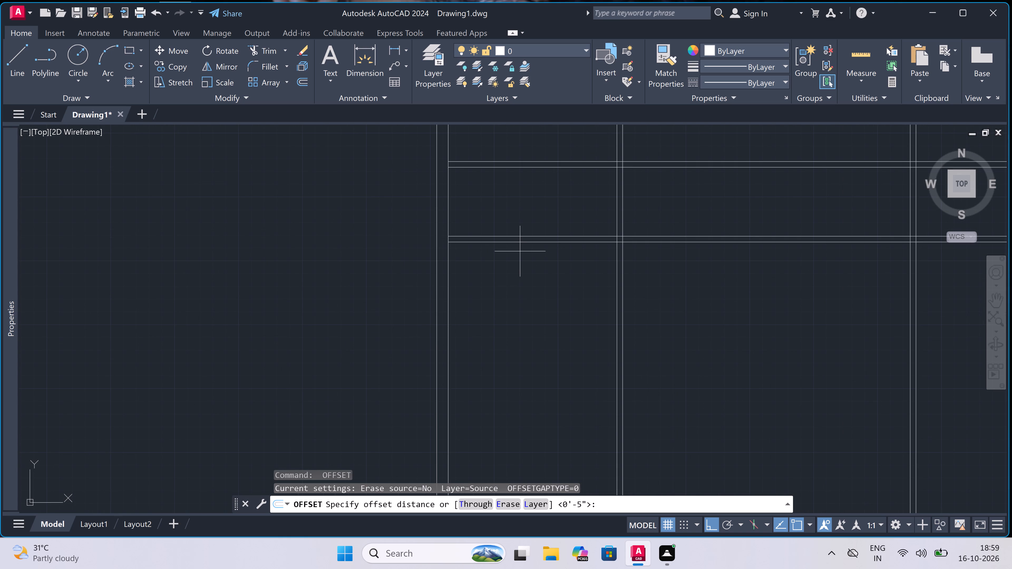
click(520, 246)
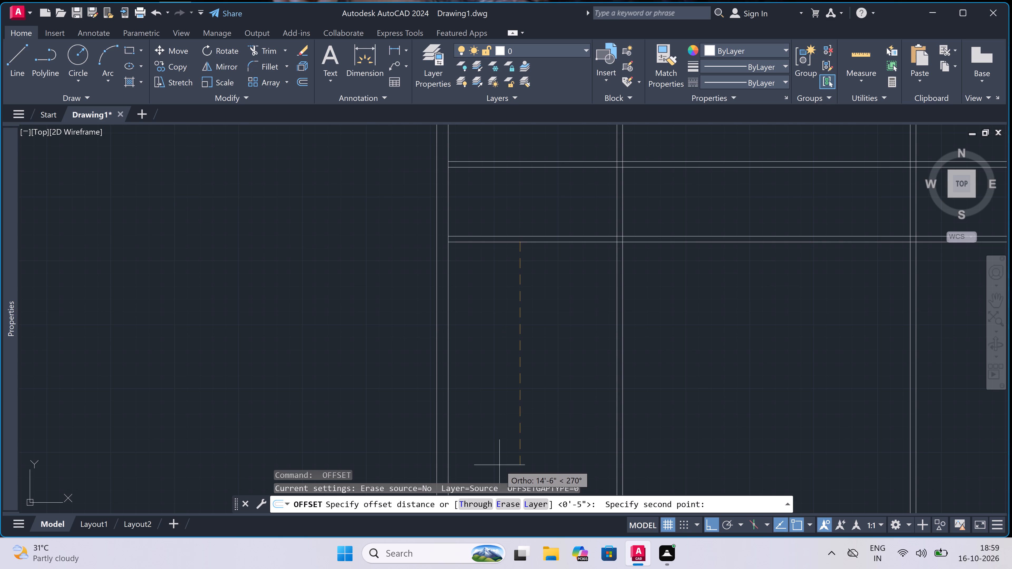
key(1)
text(0')
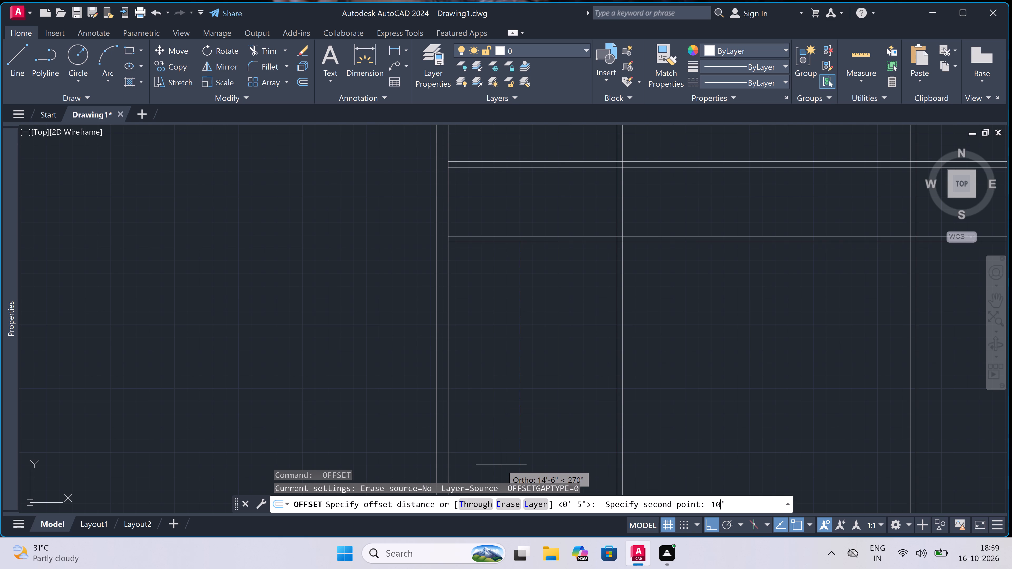
key(space)
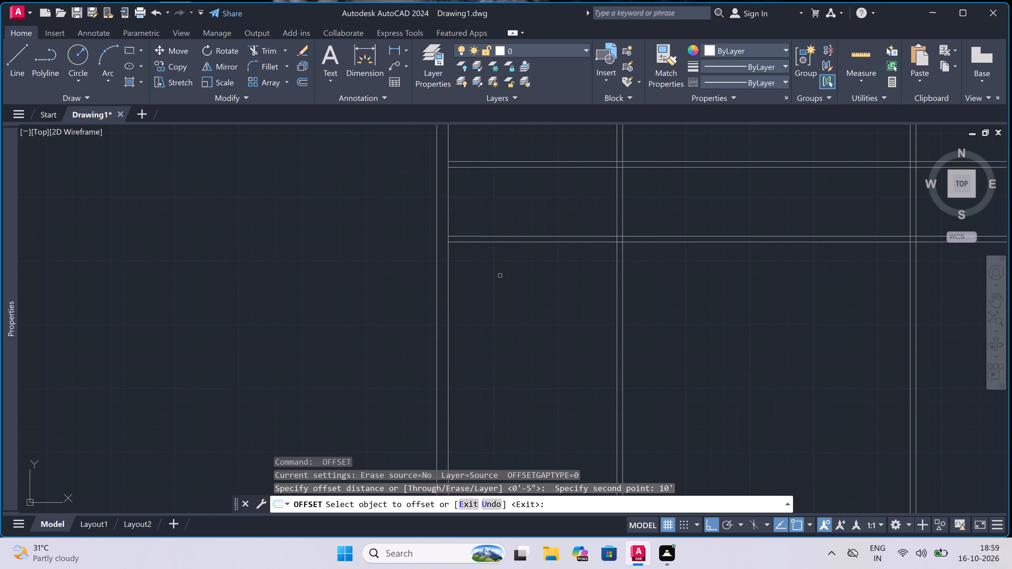
drag(498, 242, 498, 244)
click(493, 345)
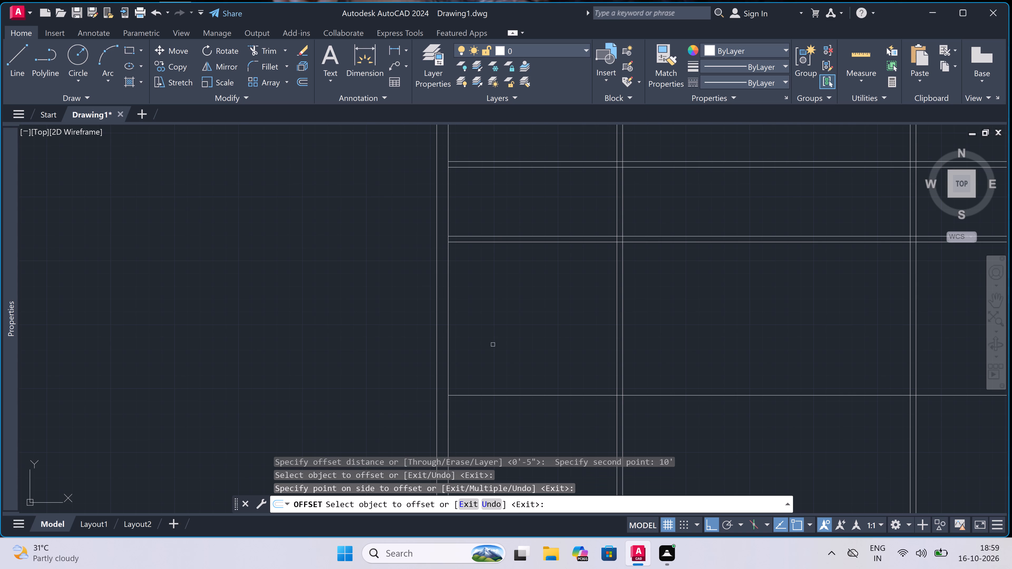
scroll(494, 345, down, 3)
scroll(499, 382, up, 3)
key(Escape)
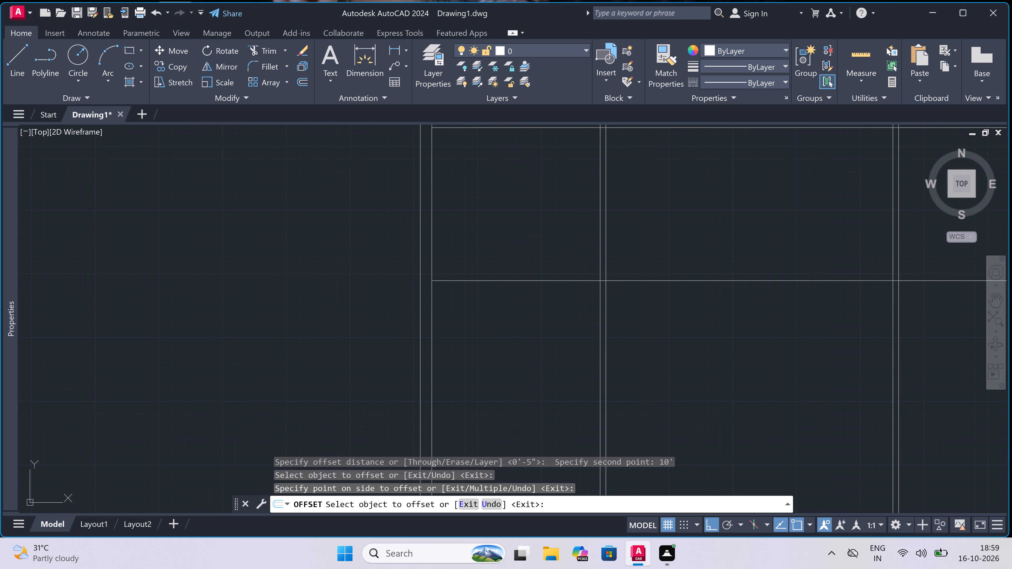
Offset the new bottom horizontal line 9" downward to form a 9" cross wall.
key(space)
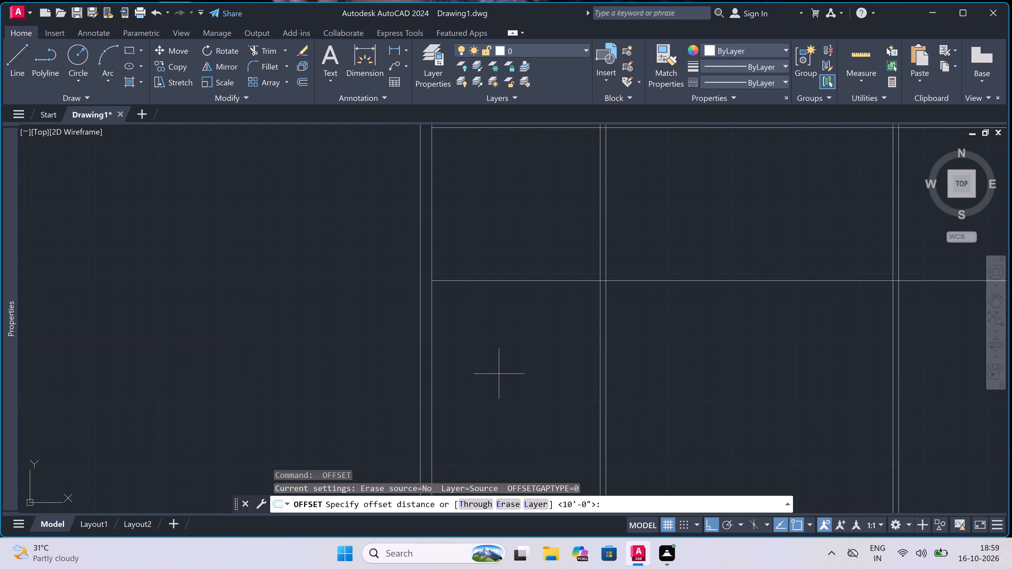
double_click(495, 282)
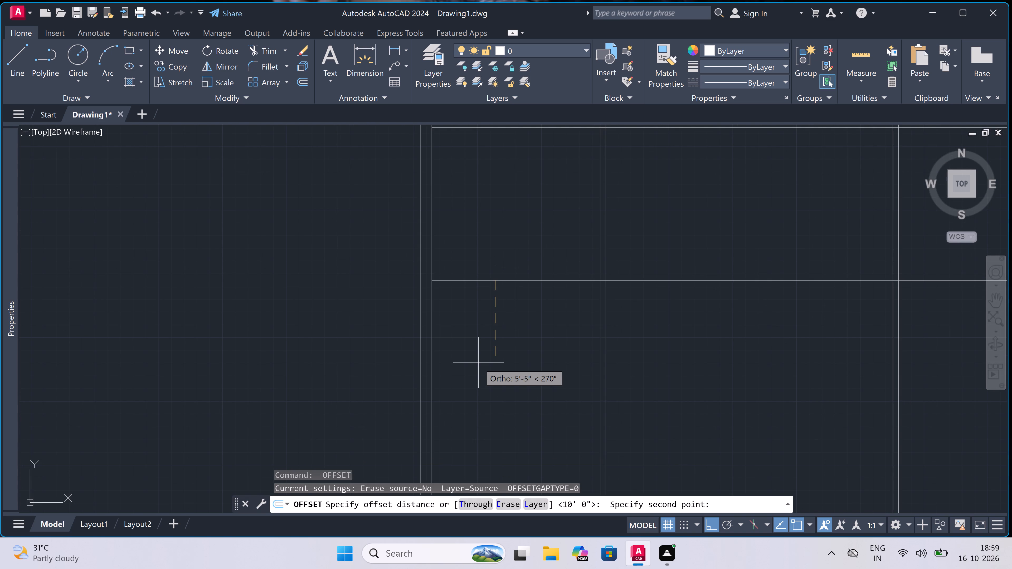
text(9")
key(space)
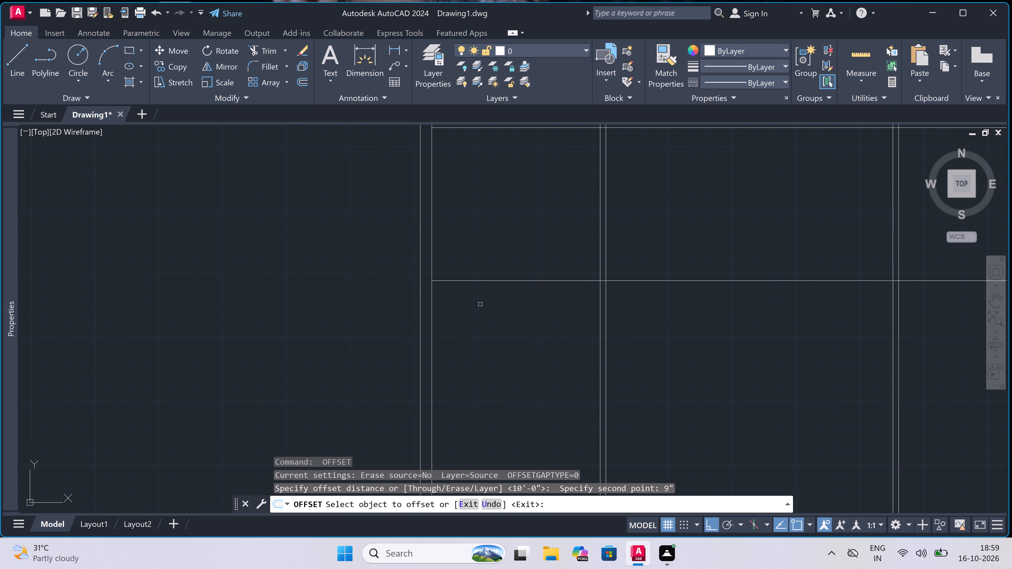
double_click(475, 280)
double_click(463, 343)
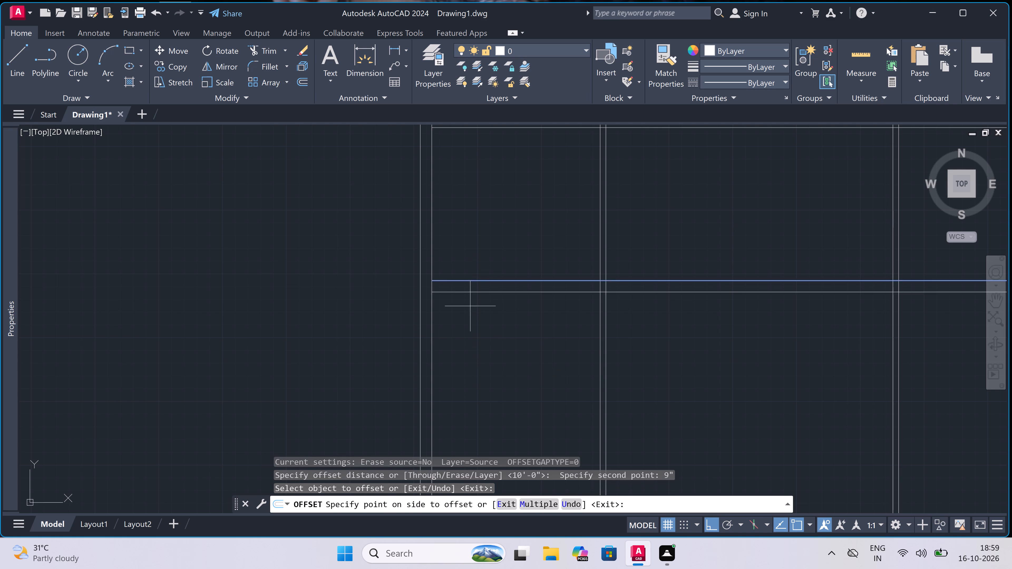
scroll(462, 343, down, 2)
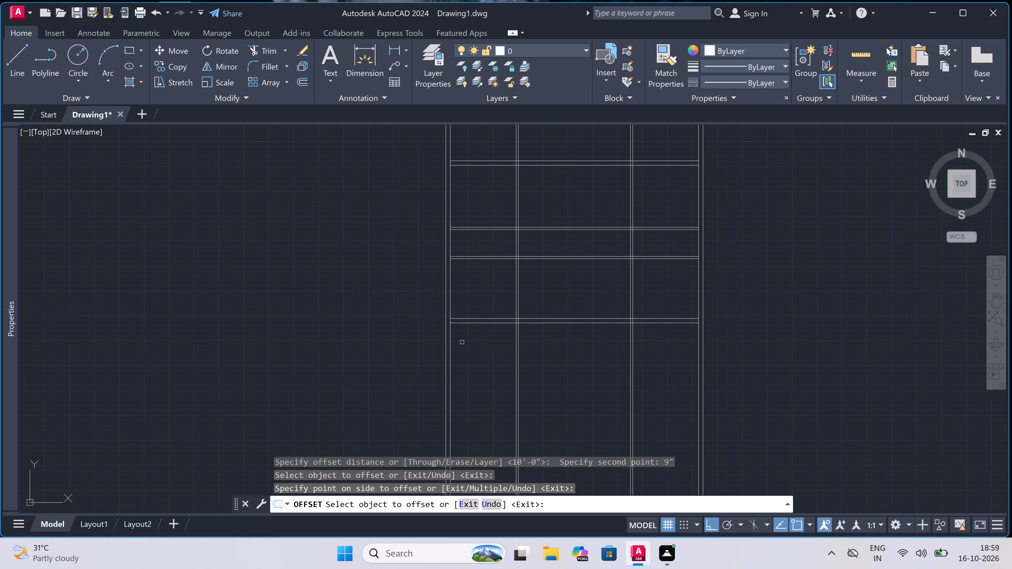
scroll(462, 338, up, 2)
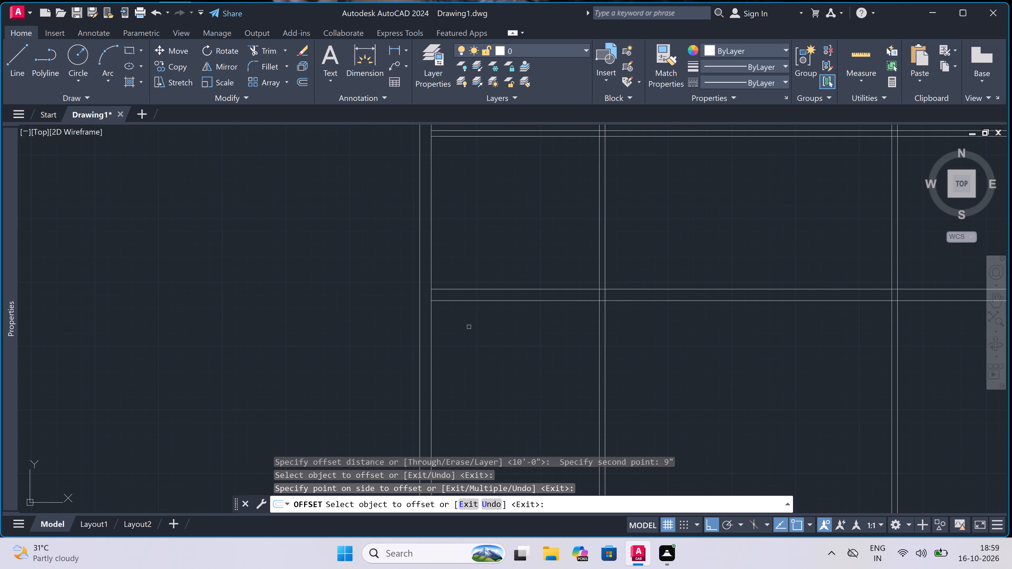
key(Escape)
Offset the lower line of the 9" cross wall by 3'6", once upward and once downward.
key(space)
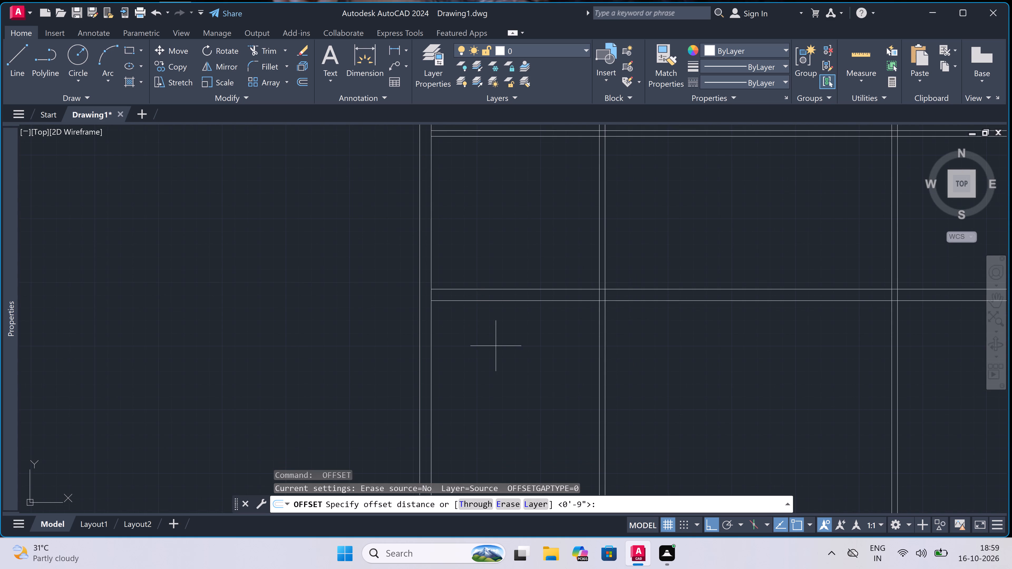
click(479, 300)
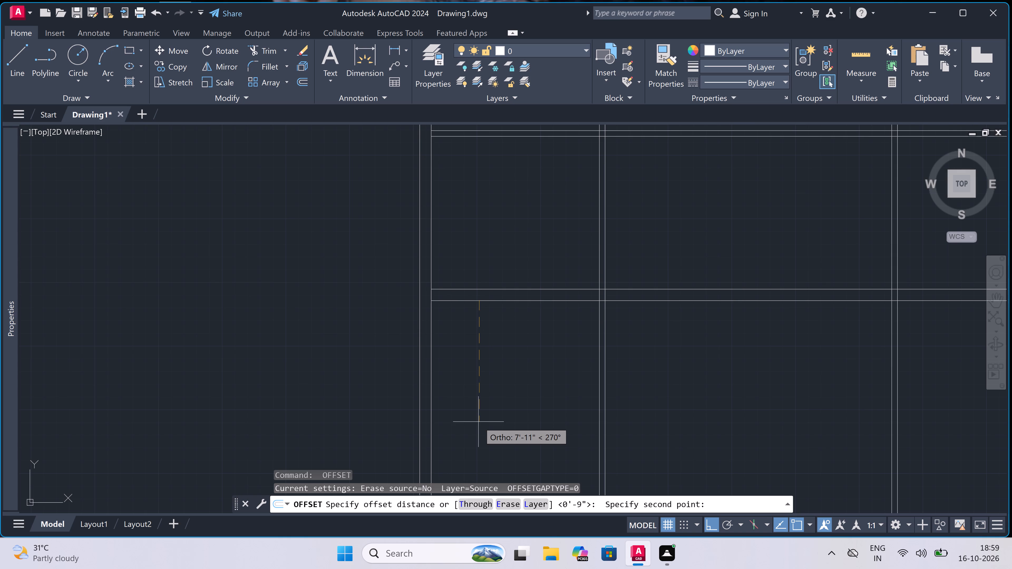
text(3'6)
text(")
key(space)
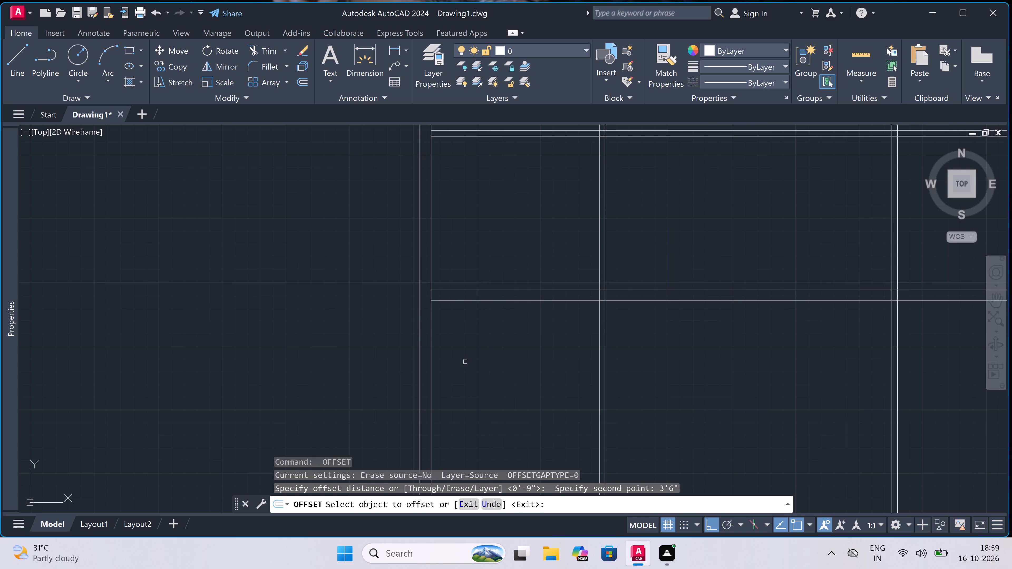
double_click(472, 300)
drag(472, 304, 475, 317)
double_click(477, 361)
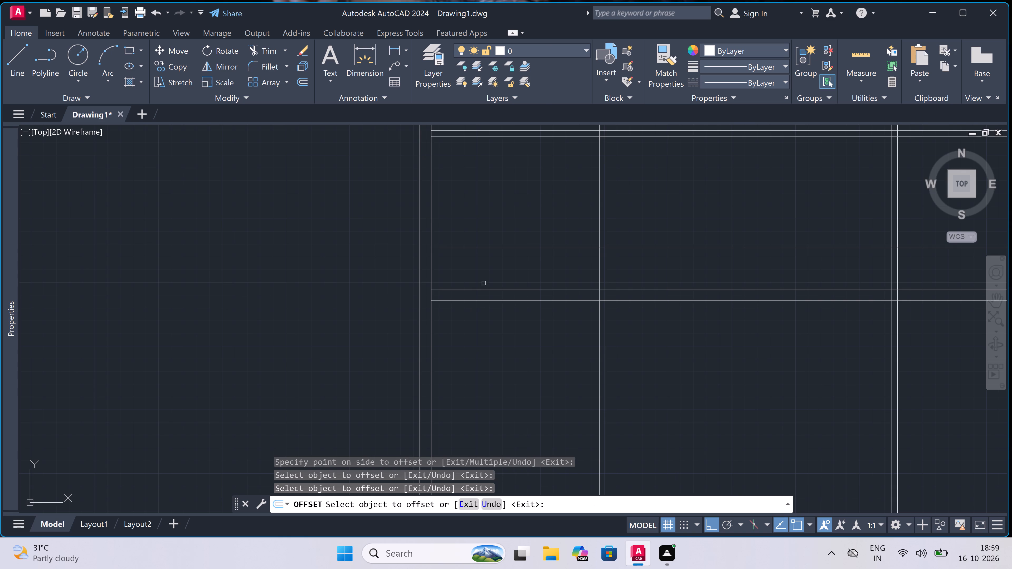
double_click(481, 428)
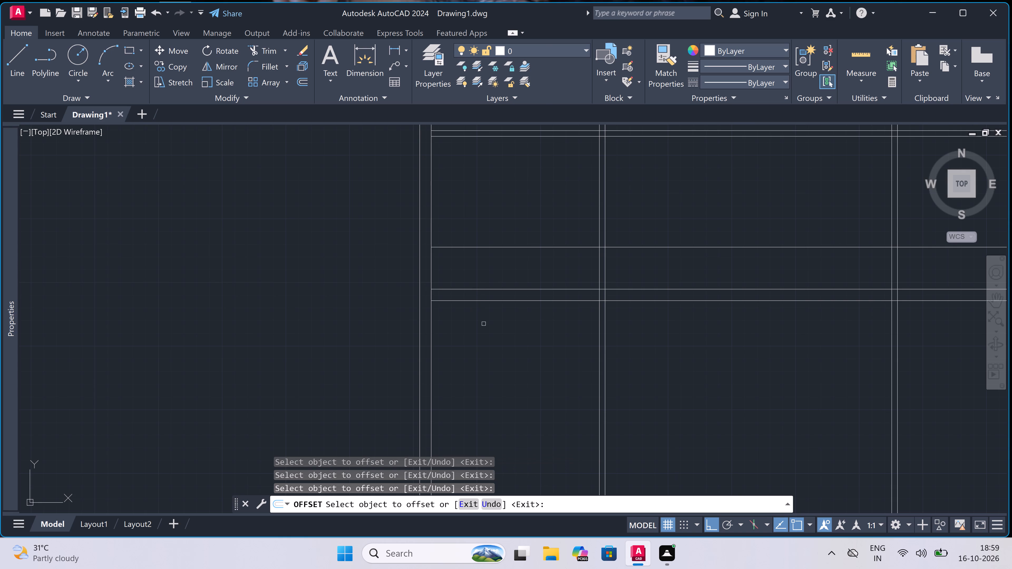
click(484, 302)
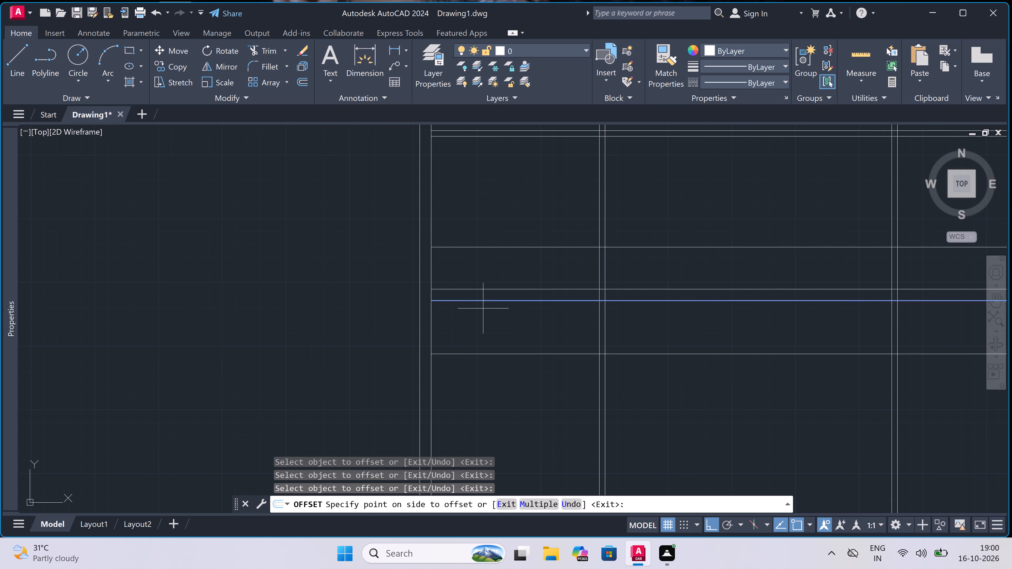
click(473, 413)
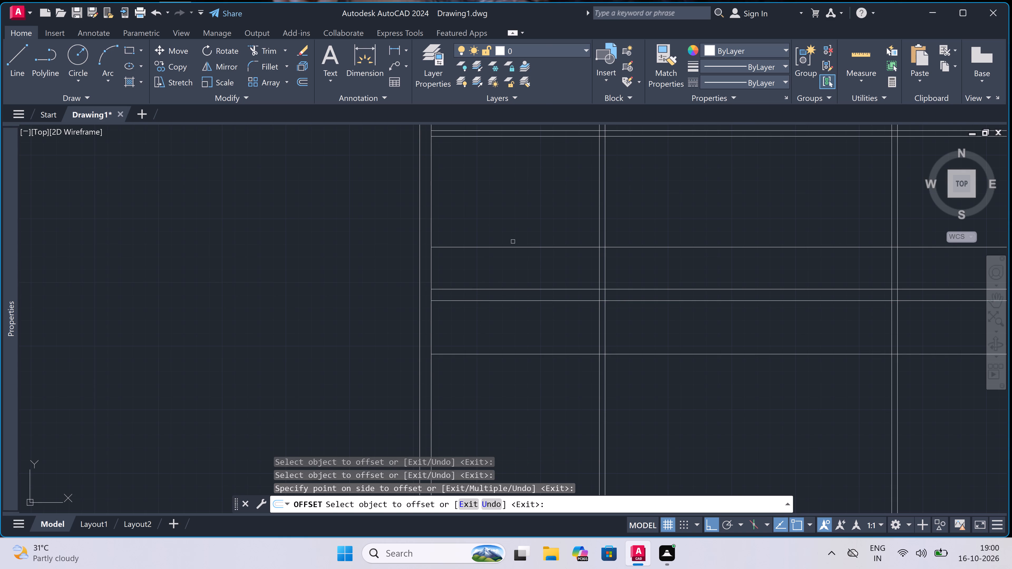
key(Escape)
Erase the single horizontal line offset above the 9" cross wall.
click(512, 240)
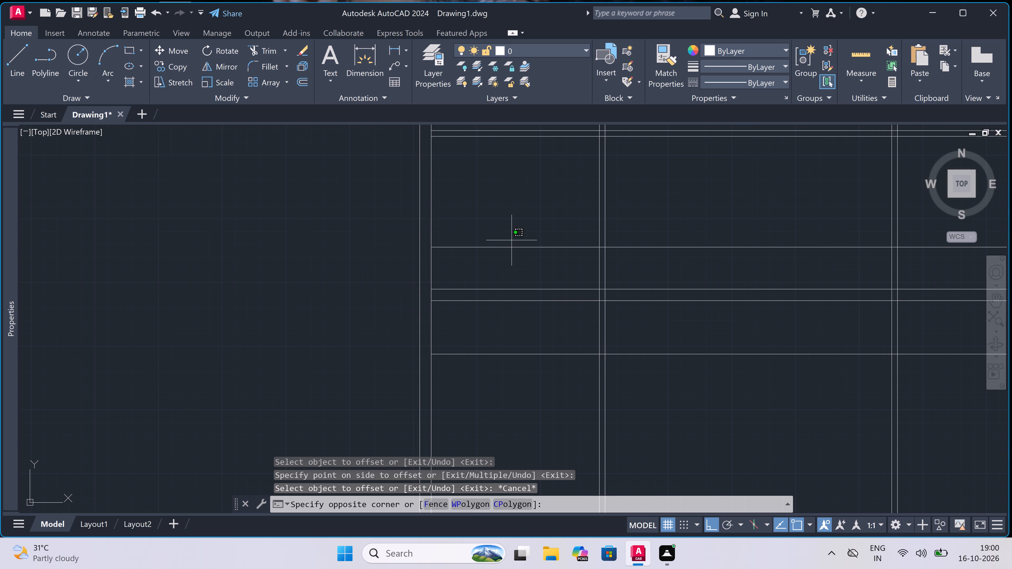
drag(492, 260, 488, 263)
key(Delete)
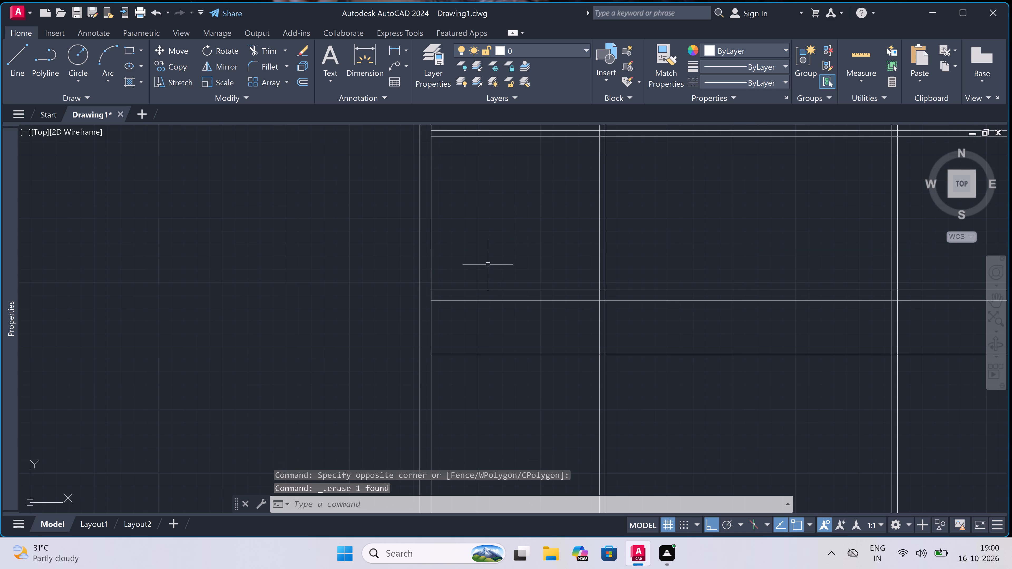
Extend the three lowest horizontal lines at both ends to the outer lines of the side walls.
key(e)
text(x)
key(space)
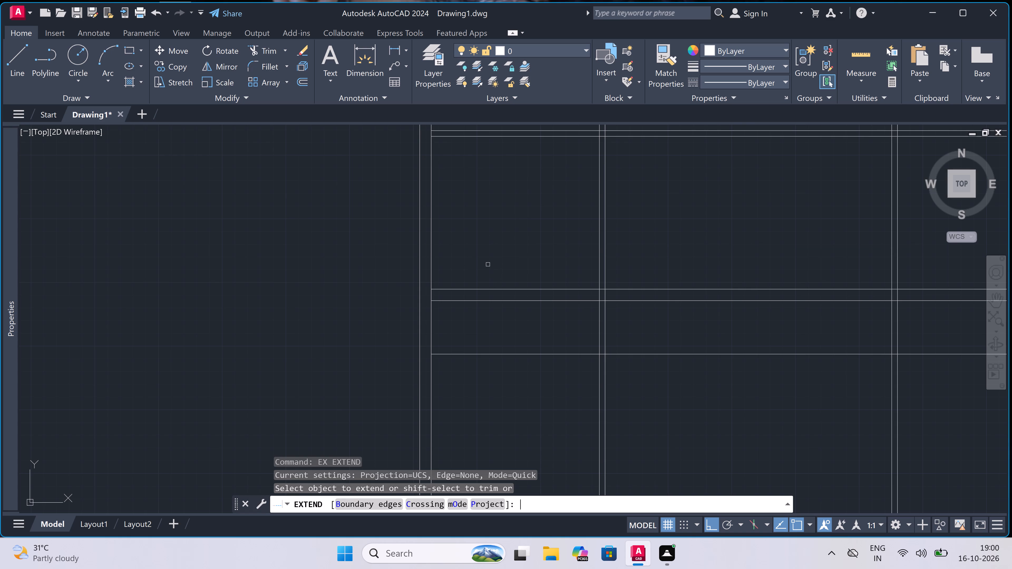
click(461, 256)
double_click(469, 360)
scroll(427, 354, down, 3)
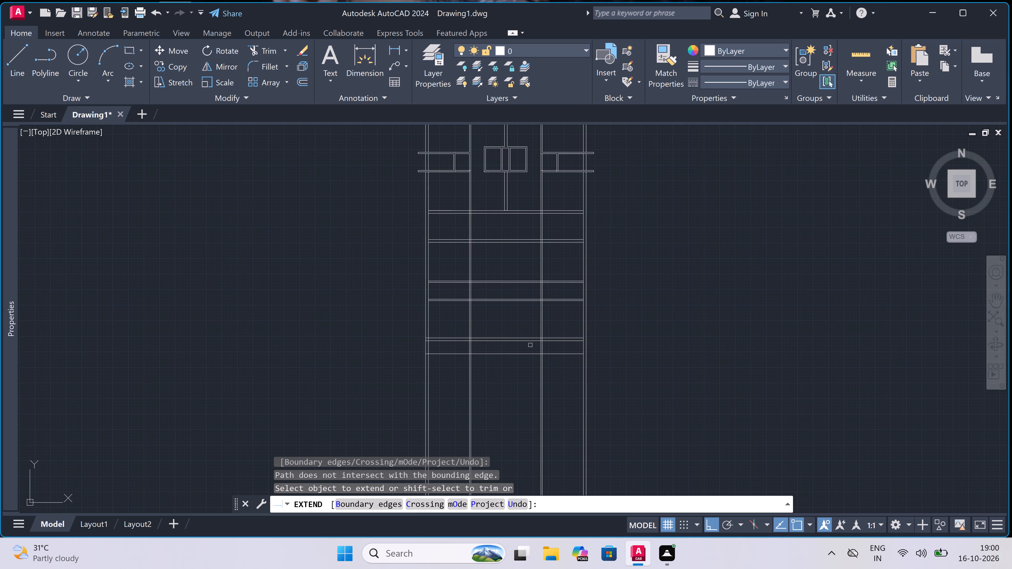
scroll(544, 340, up, 2)
click(596, 307)
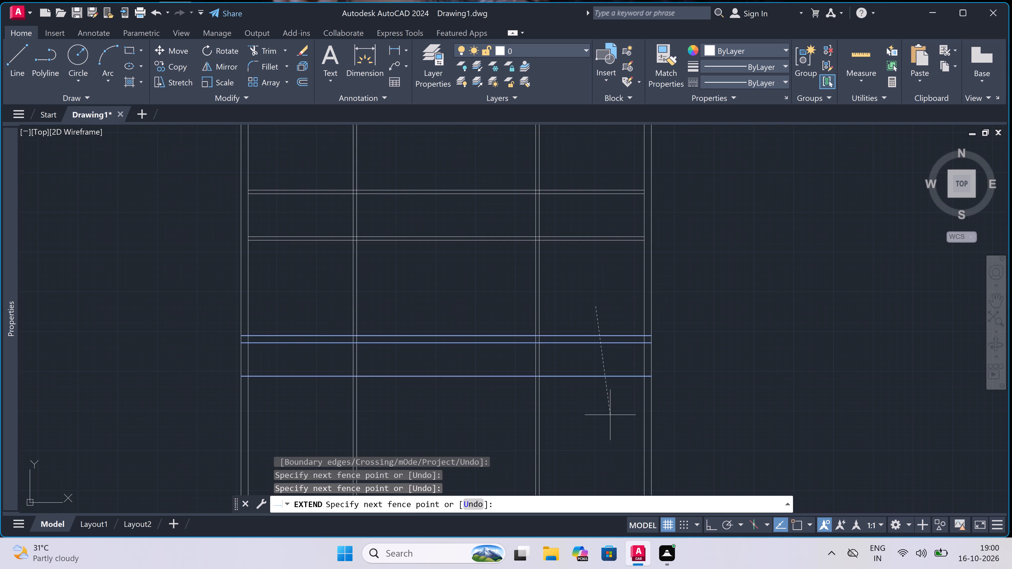
click(610, 415)
key(Escape)
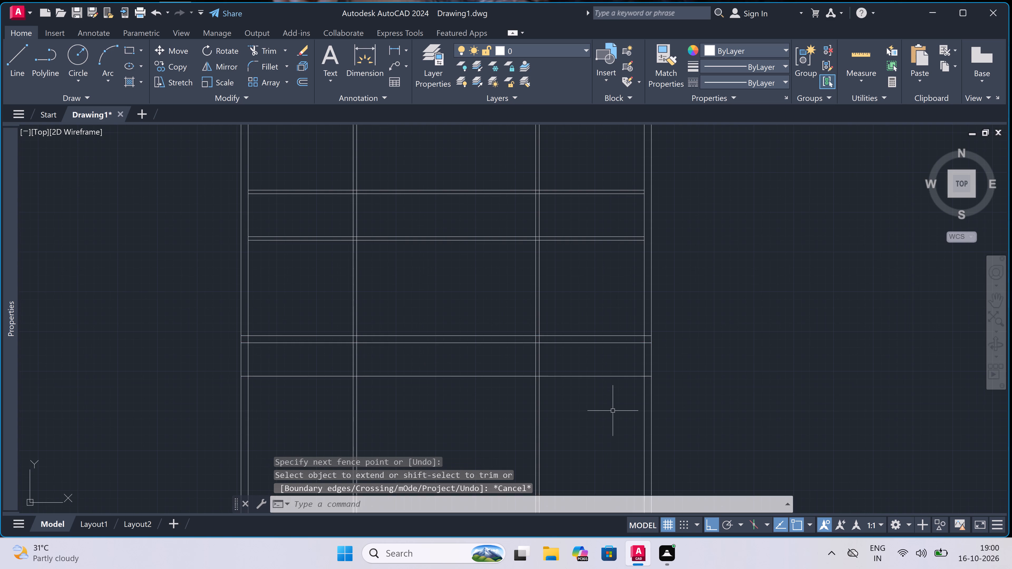
Trim all the vertical wall lines that run below the lowest horizontal line.
key(t)
key(r)
key(space)
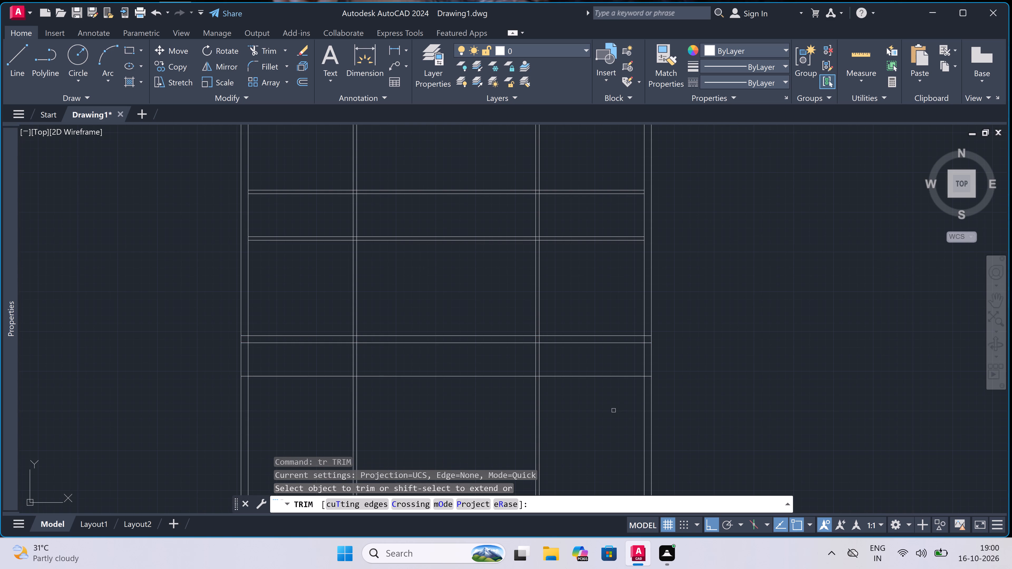
scroll(606, 348, down, 2)
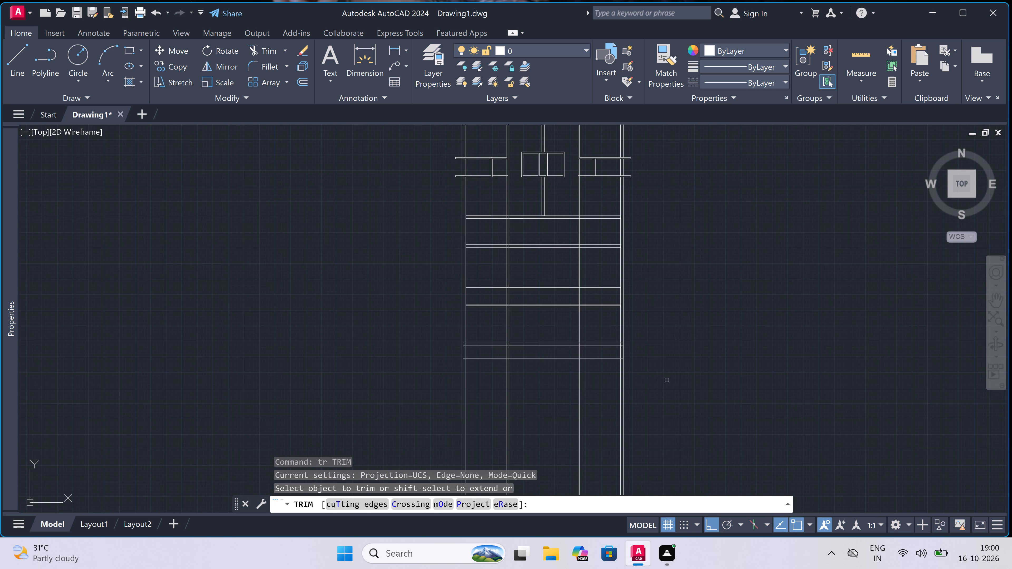
click(675, 386)
click(353, 375)
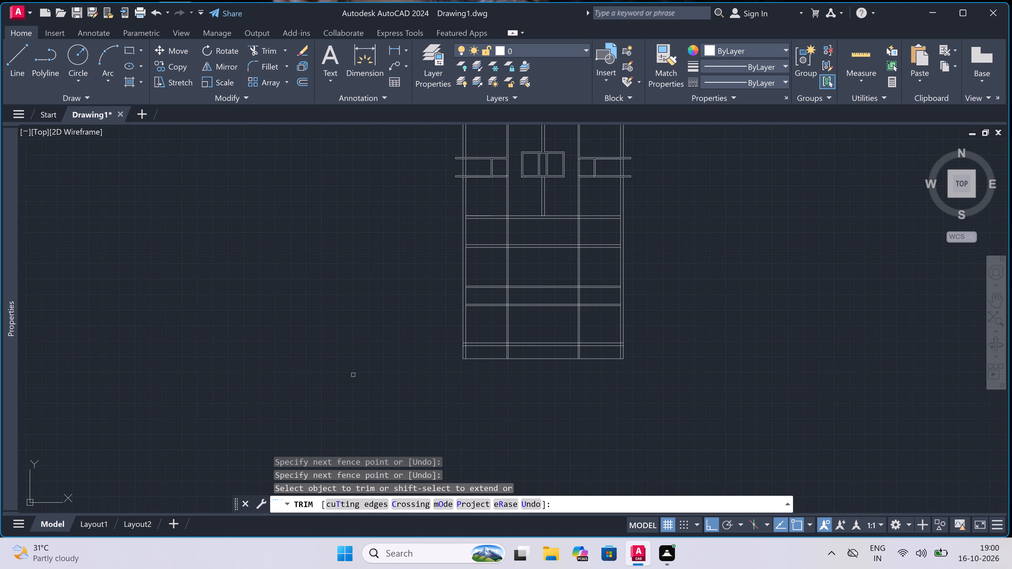
Trim the left side wall's inner line below the 9" cross wall's upper line, and that upper line's overlap, to clean the corner.
scroll(463, 352, up, 5)
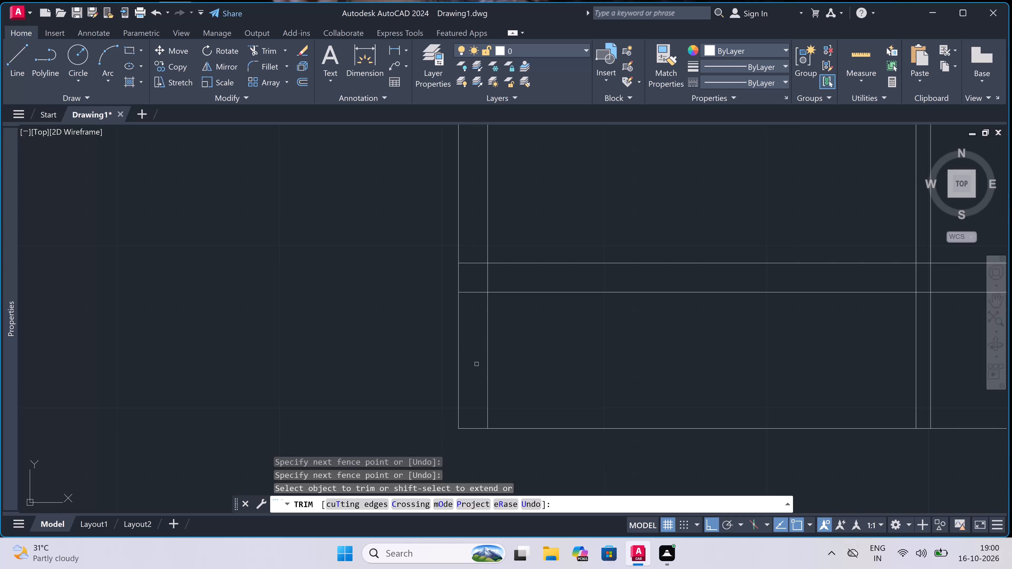
click(476, 364)
click(531, 361)
scroll(497, 257, up, 1)
click(472, 291)
click(499, 291)
scroll(467, 306, down, 2)
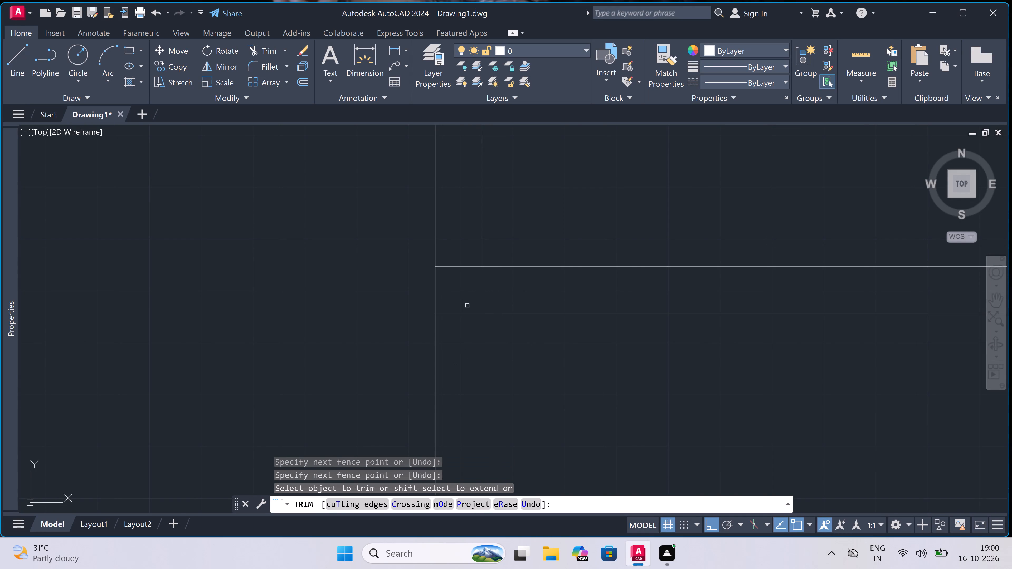
scroll(467, 306, down, 2)
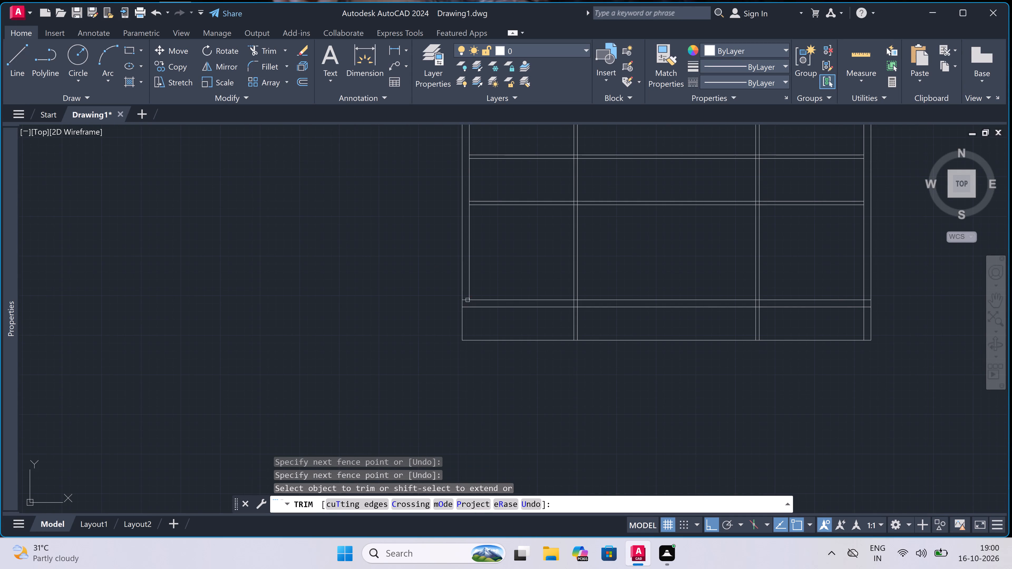
scroll(468, 292, up, 3)
click(457, 331)
click(459, 306)
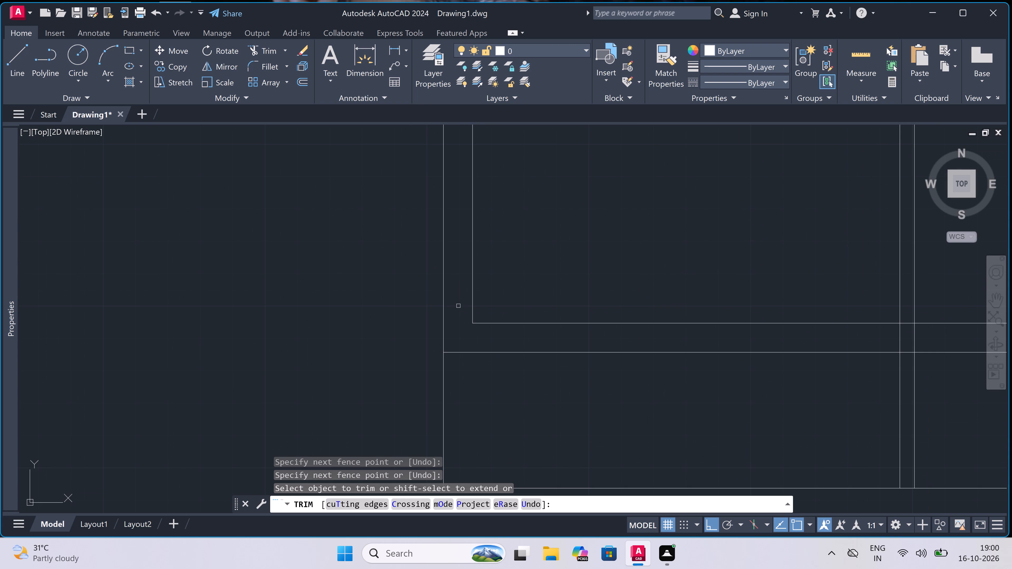
Trim the 9" cross wall lines between the two lines of the left interior vertical wall.
scroll(459, 306, down, 3)
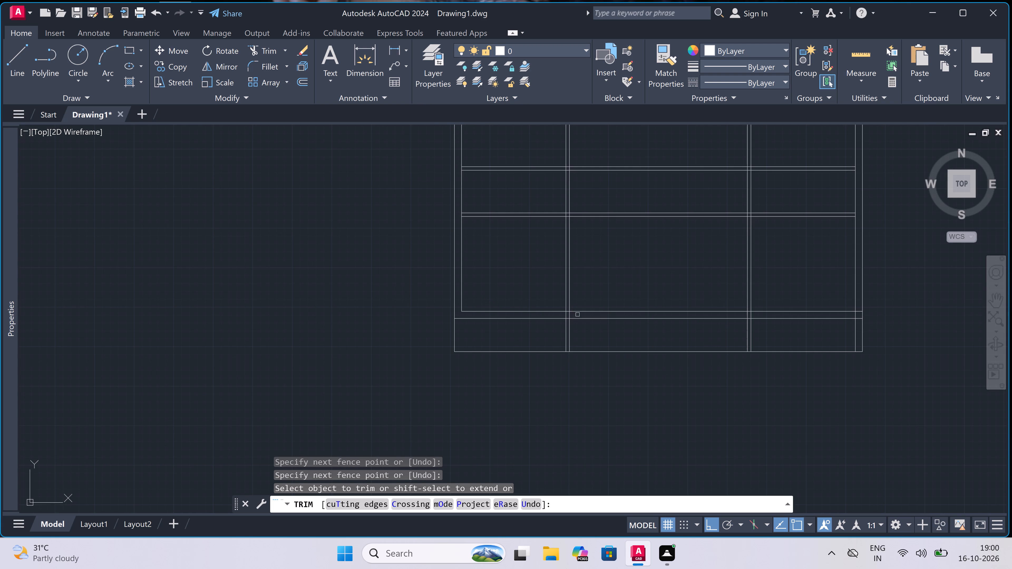
scroll(572, 307, up, 3)
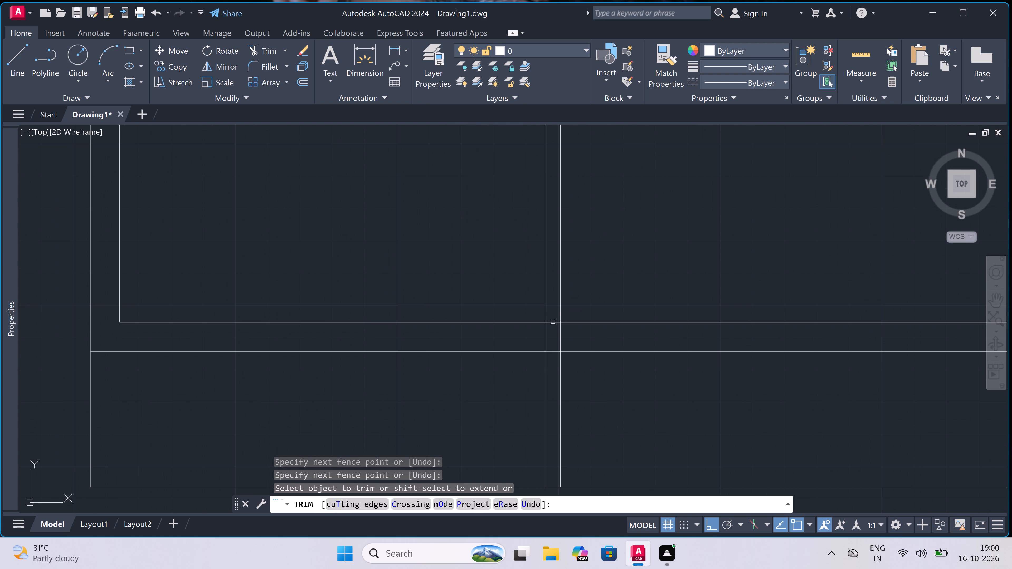
click(553, 312)
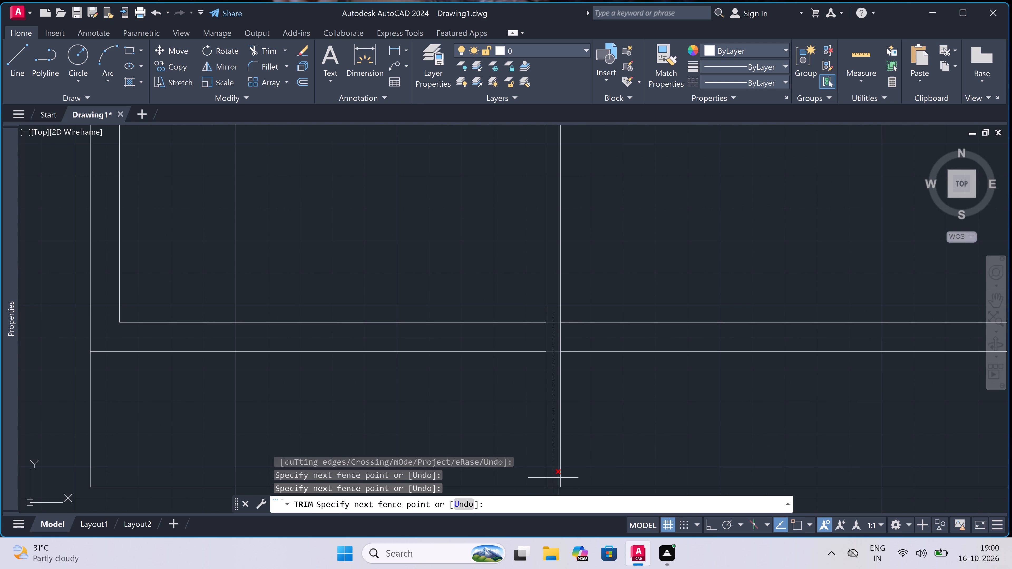
click(553, 476)
scroll(506, 322, down, 3)
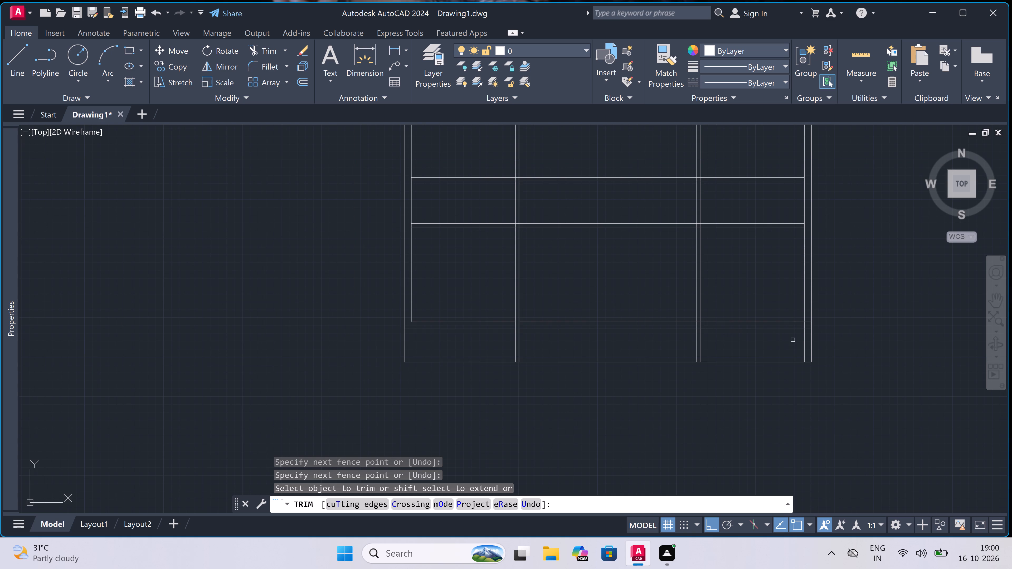
Trim the overlapping inner lines where the 9" cross wall meets the right side wall, including the inner vertical below it.
scroll(809, 323, up, 3)
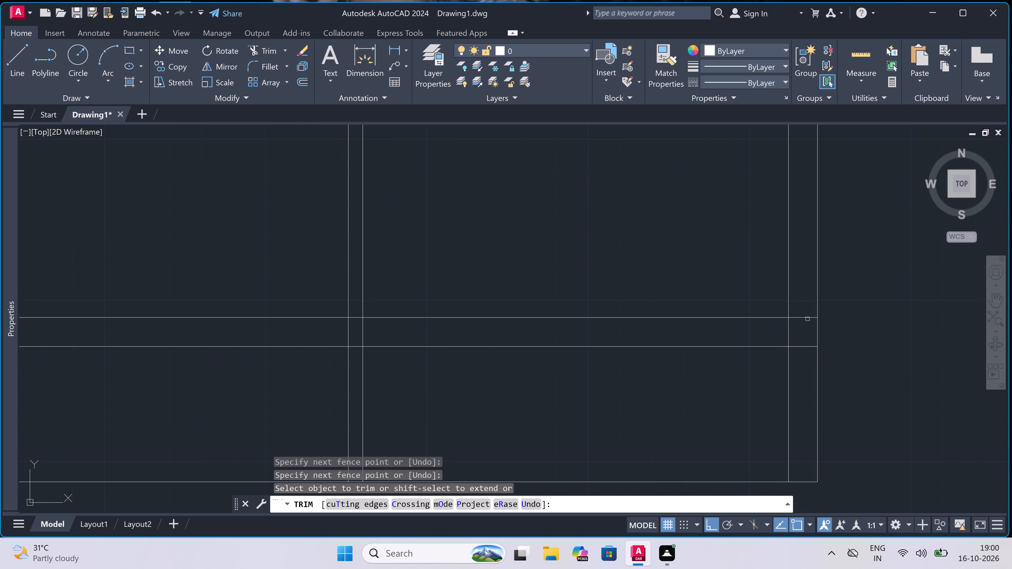
click(806, 317)
click(791, 334)
click(775, 339)
click(792, 390)
click(762, 389)
scroll(643, 374, down, 3)
Trim the 9" cross wall lines between the two lines of the right interior vertical wall.
scroll(538, 367, up, 3)
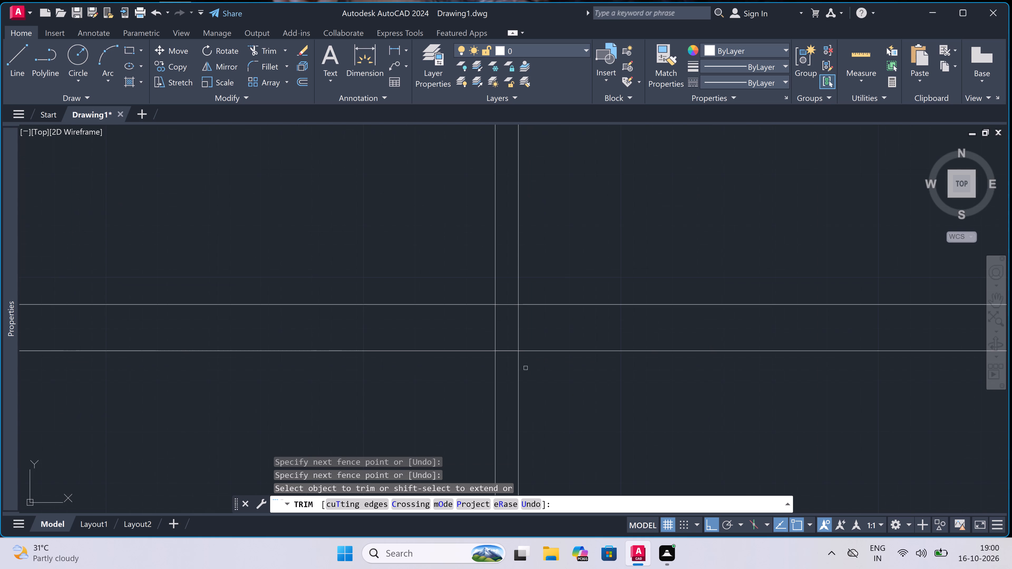
scroll(506, 335, up, 1)
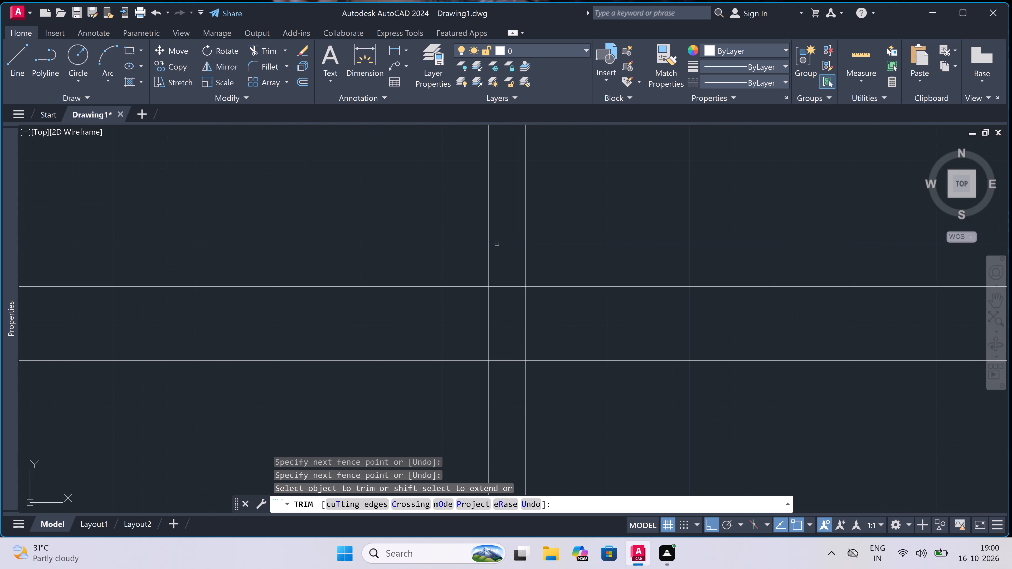
click(507, 255)
click(512, 399)
scroll(511, 248, down, 7)
scroll(480, 291, down, 1)
scroll(476, 256, up, 2)
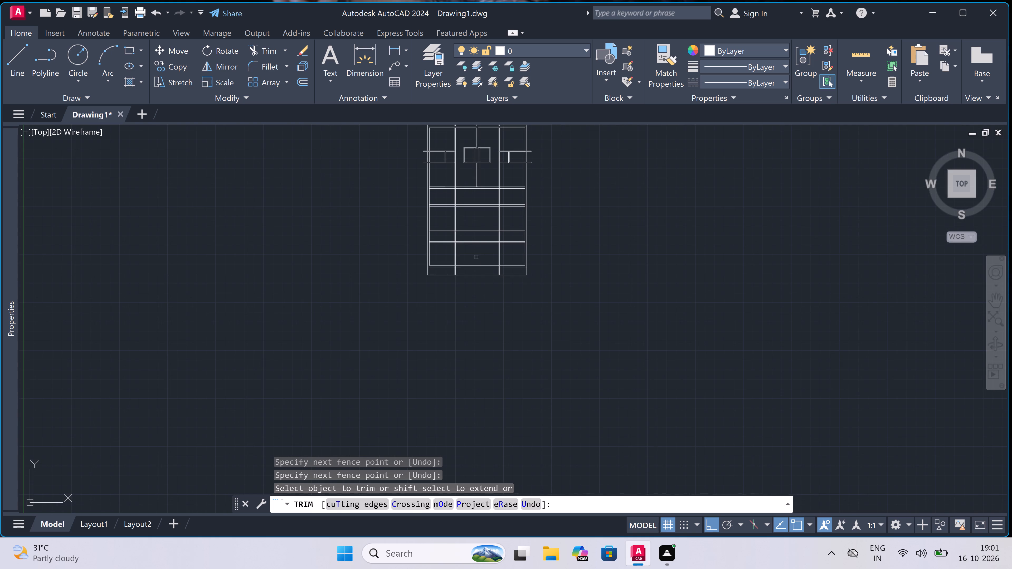
scroll(476, 256, up, 1)
key(Escape)
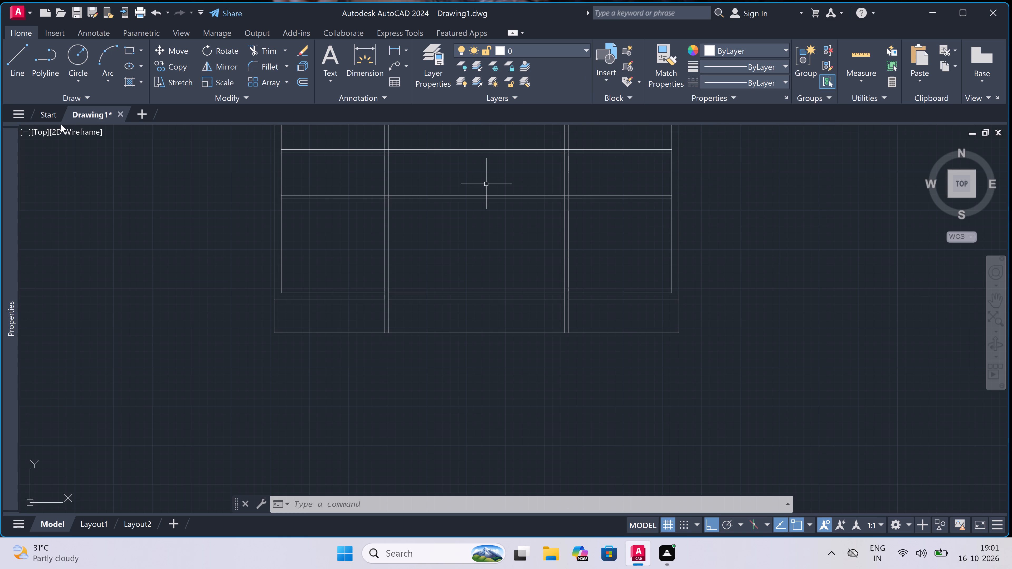
Draw a line 9' rightward from the left interior wall along the bottom cross wall's upper line, and up to the next cross wall's upper line.
scroll(506, 379, down, 4)
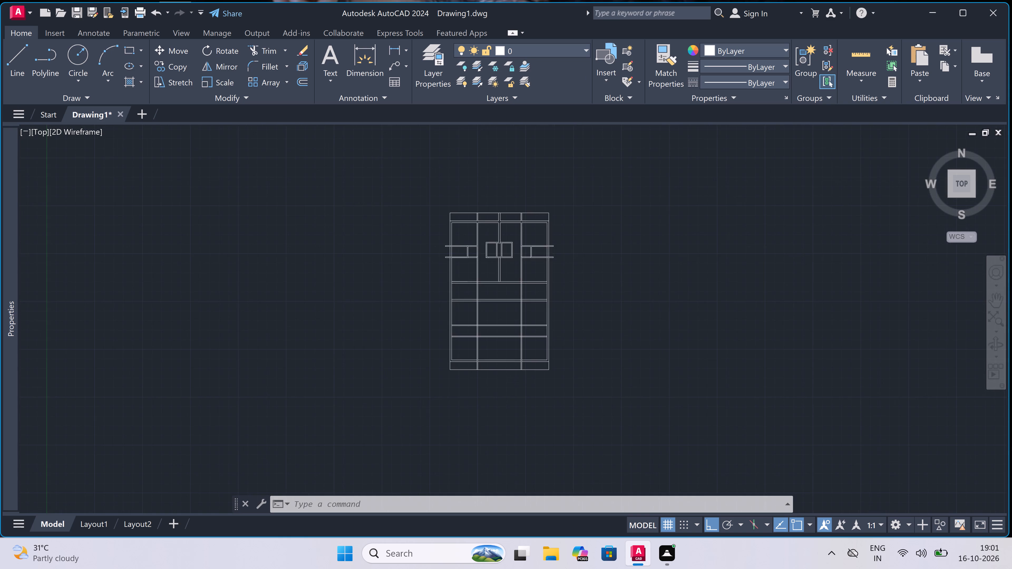
scroll(485, 285, up, 3)
scroll(485, 285, down, 3)
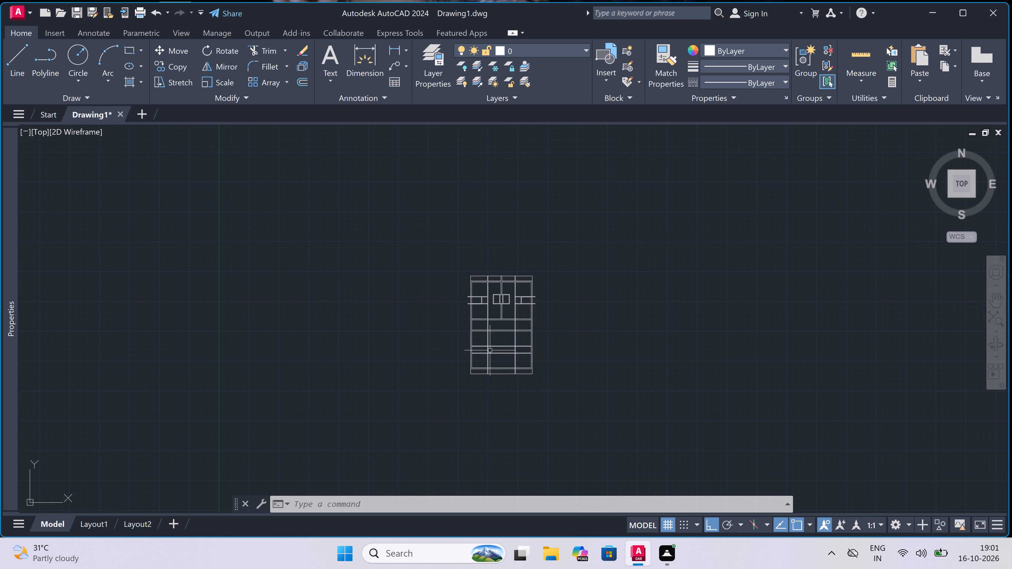
scroll(487, 372, up, 4)
scroll(488, 348, up, 1)
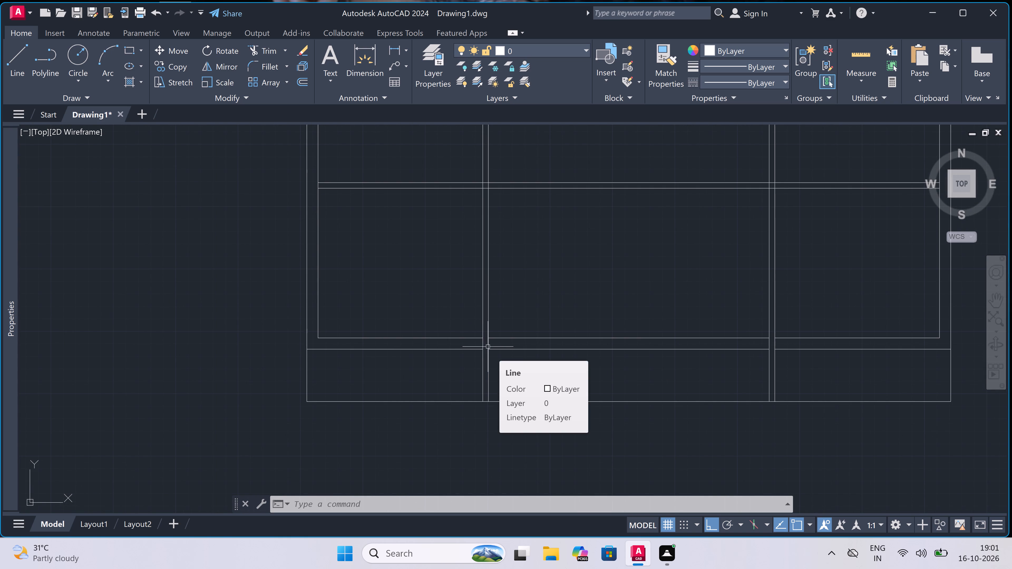
text(l)
key(space)
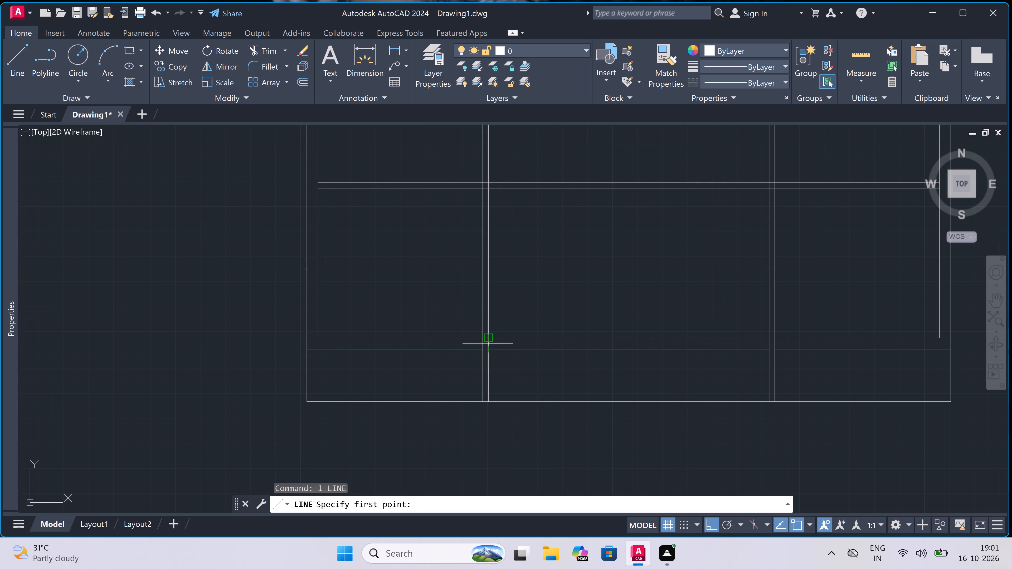
scroll(488, 344, up, 2)
click(492, 332)
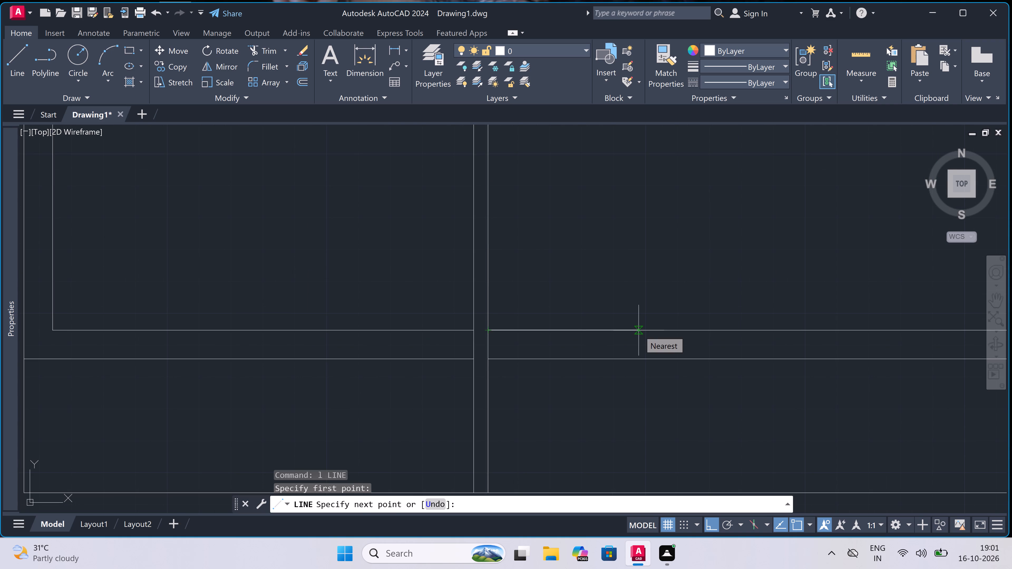
text(9')
key(space)
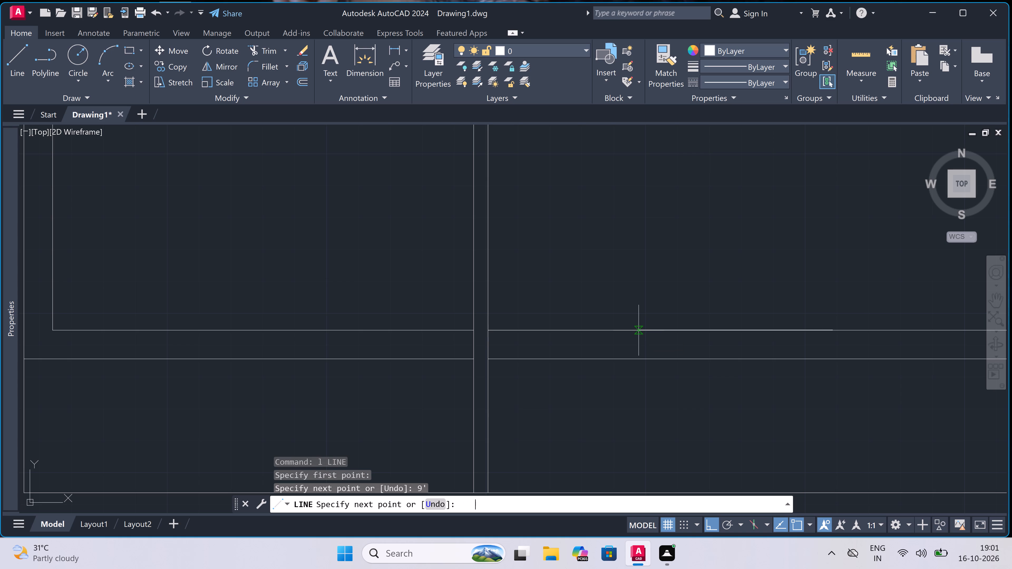
scroll(639, 330, down, 5)
scroll(686, 276, up, 3)
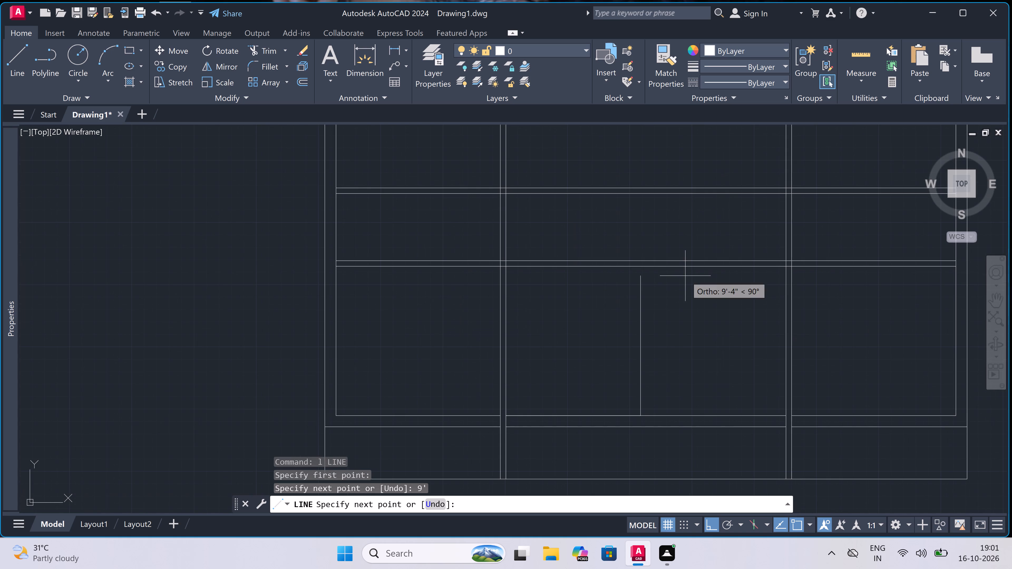
scroll(641, 242, up, 2)
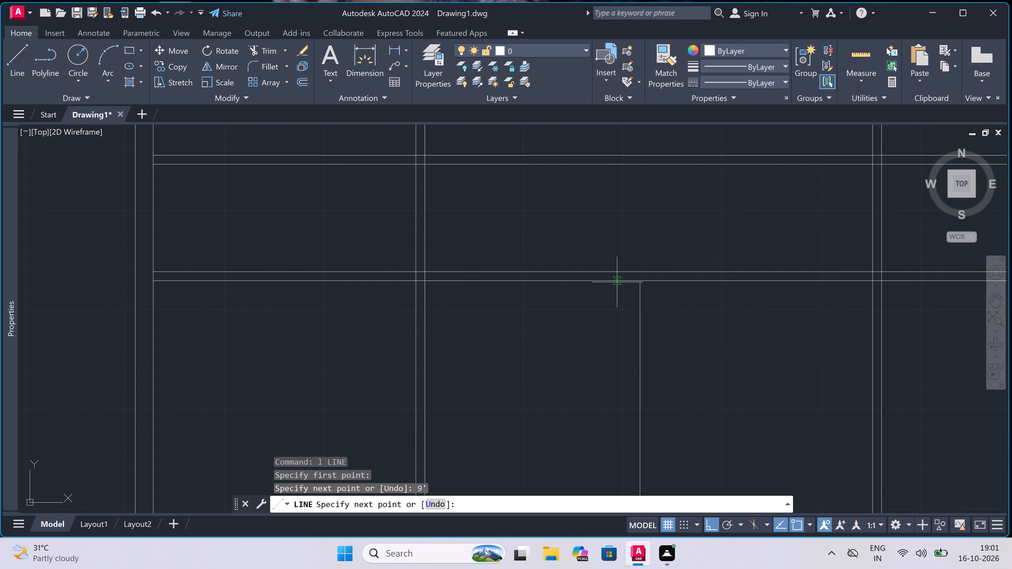
scroll(638, 281, up, 3)
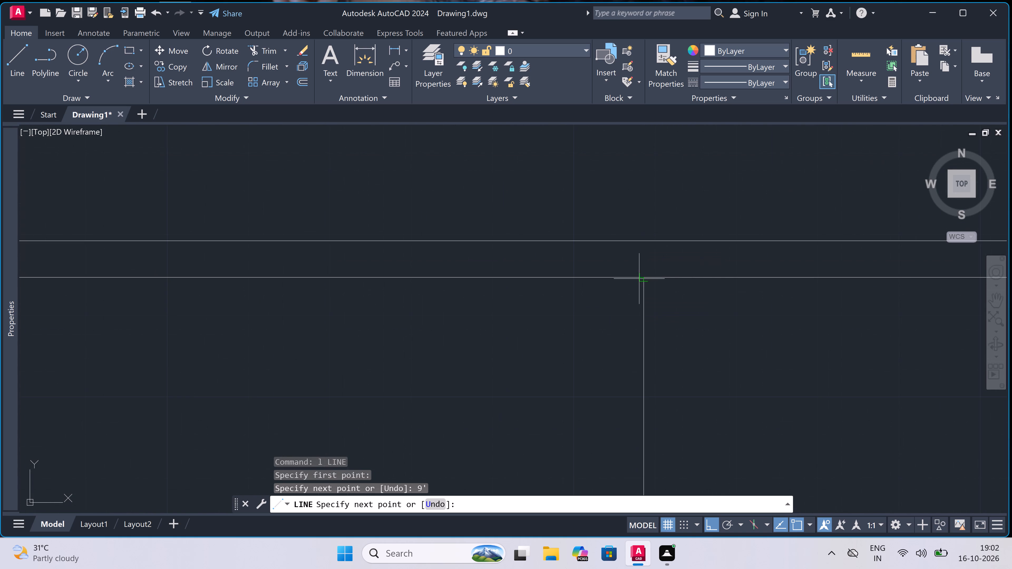
click(641, 236)
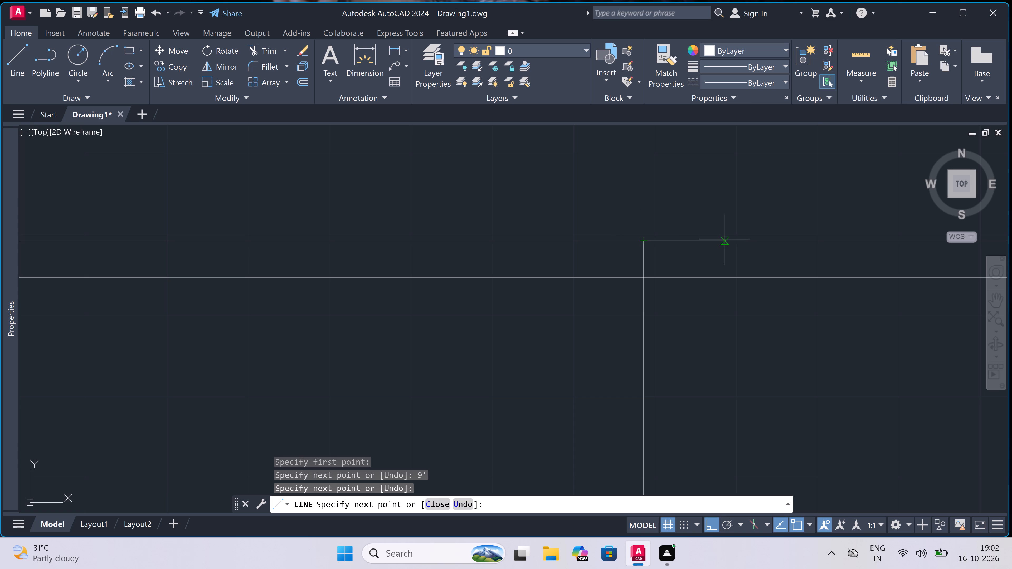
Continue the line 9" rightward and down to the bottom cross wall's upper line, forming the lowest central room's partition.
key(9)
key(shift+quotedbl)
key(space)
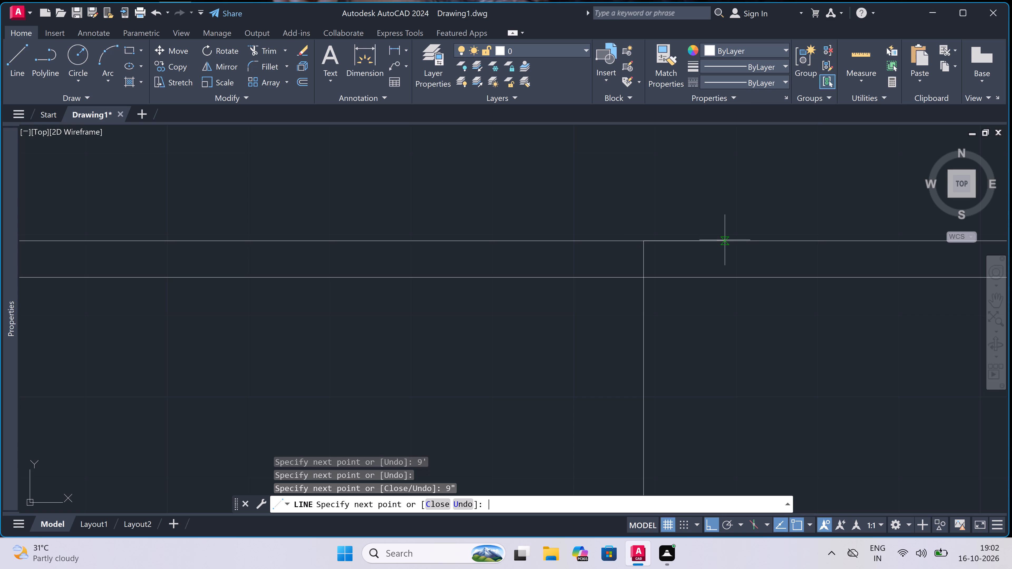
scroll(725, 240, down, 4)
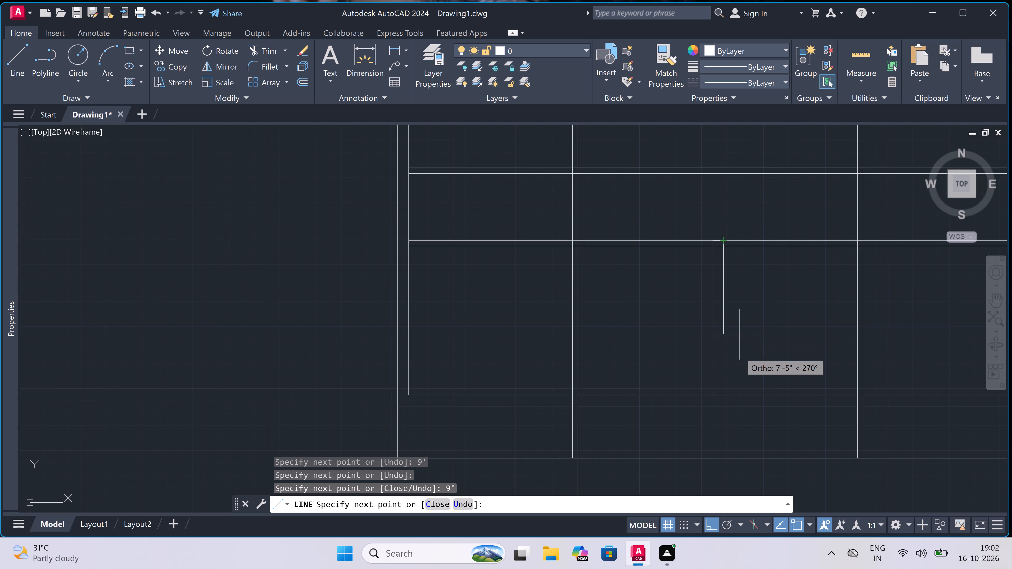
scroll(729, 396, up, 3)
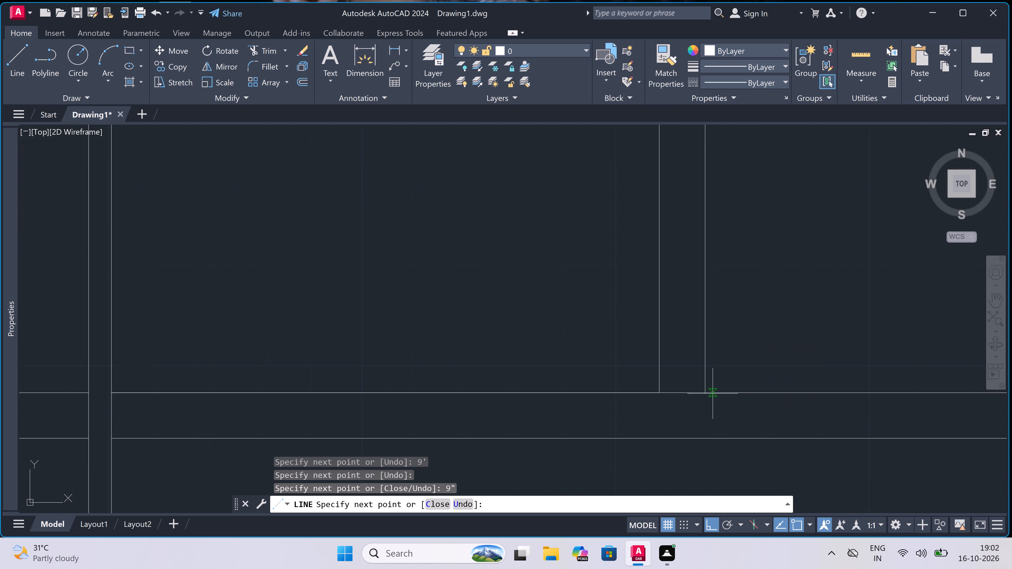
click(706, 391)
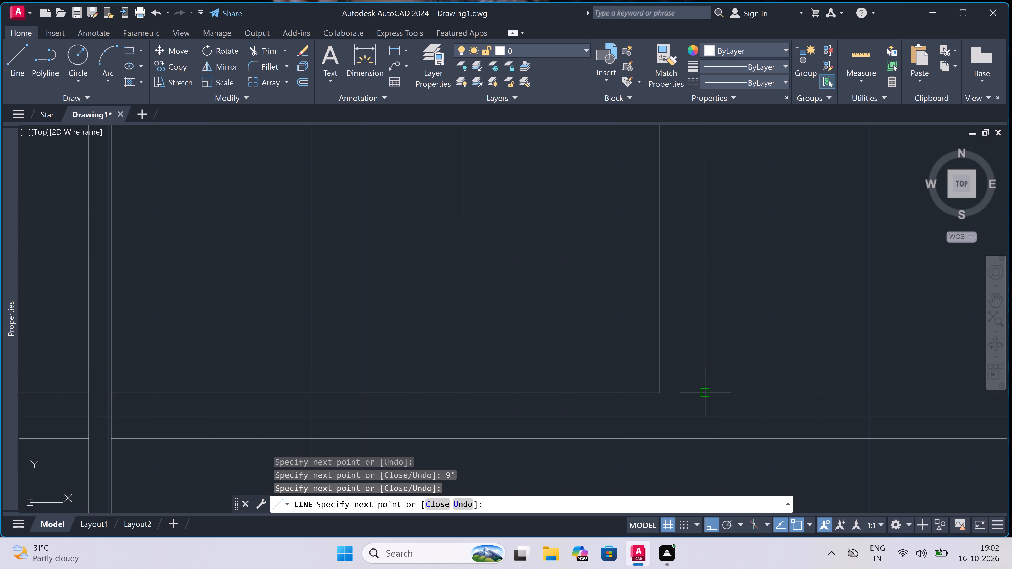
key(Escape)
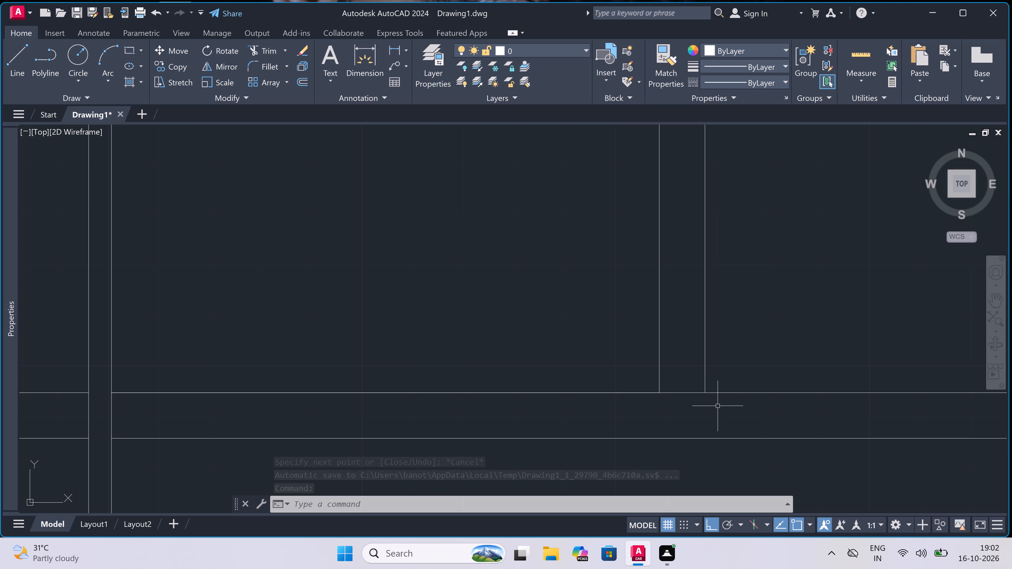
Delete the 9' reference line between the left interior wall and the new partition.
scroll(478, 326, down, 2)
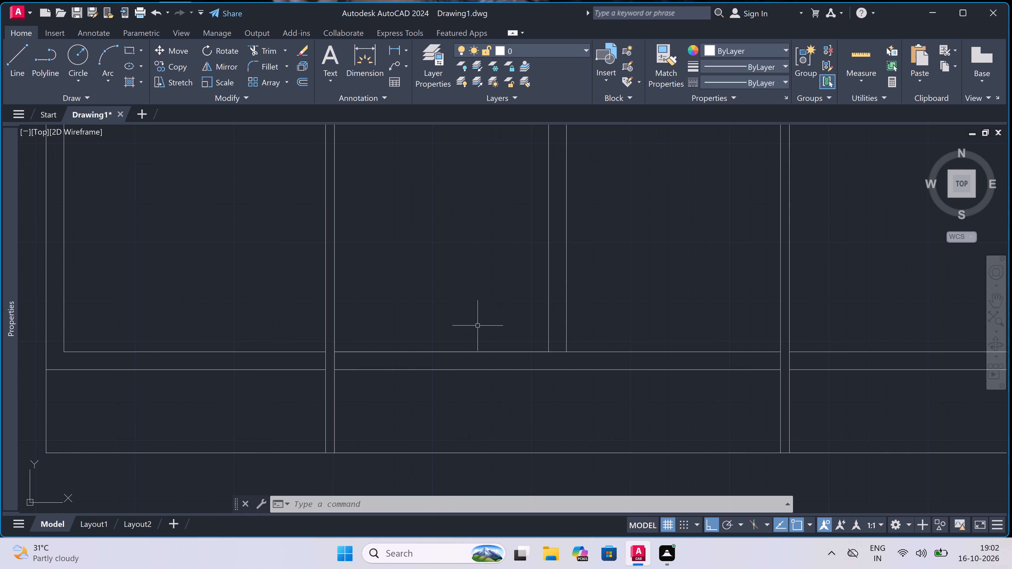
click(471, 353)
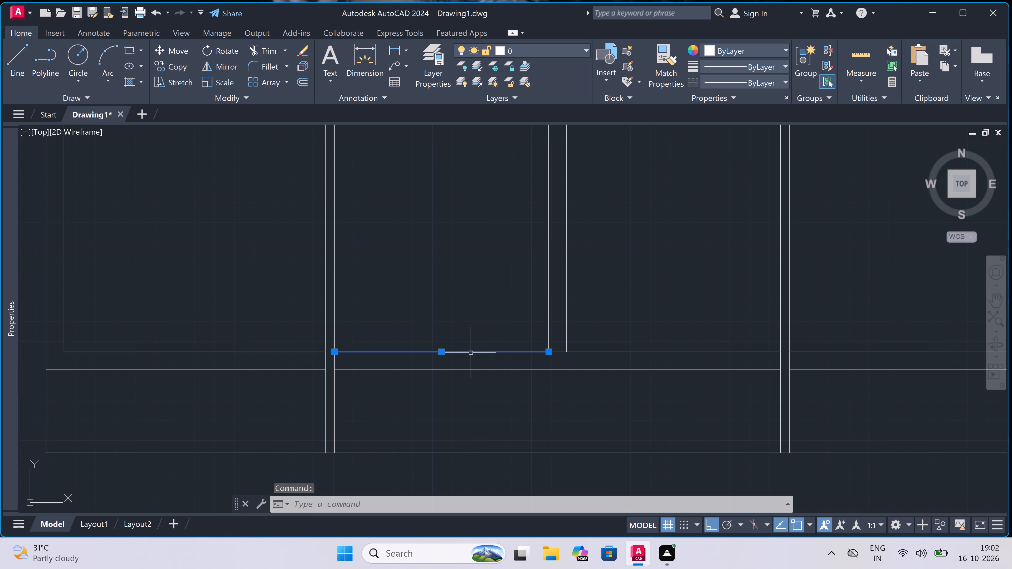
key(Delete)
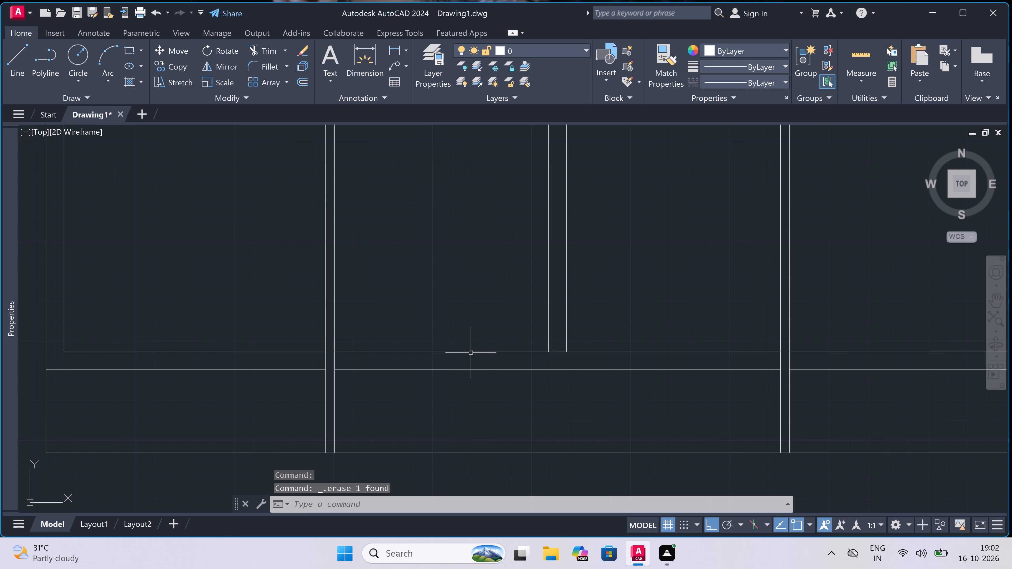
Extend both lines of the new 9" partition down through the bottom cross wall to the plan's outer bottom line.
scroll(471, 354, down, 2)
scroll(469, 364, up, 1)
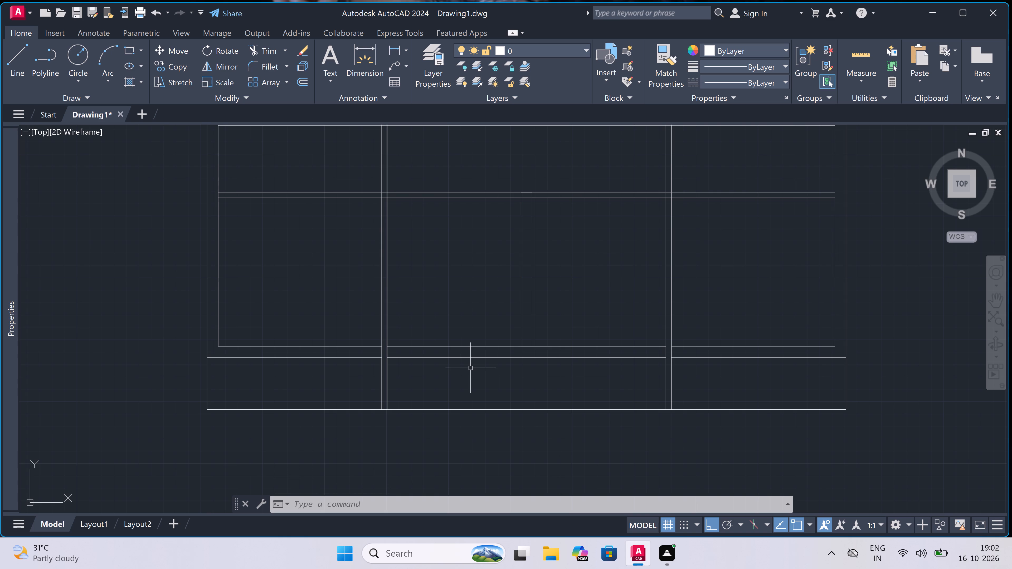
scroll(471, 352, down, 2)
scroll(426, 292, up, 4)
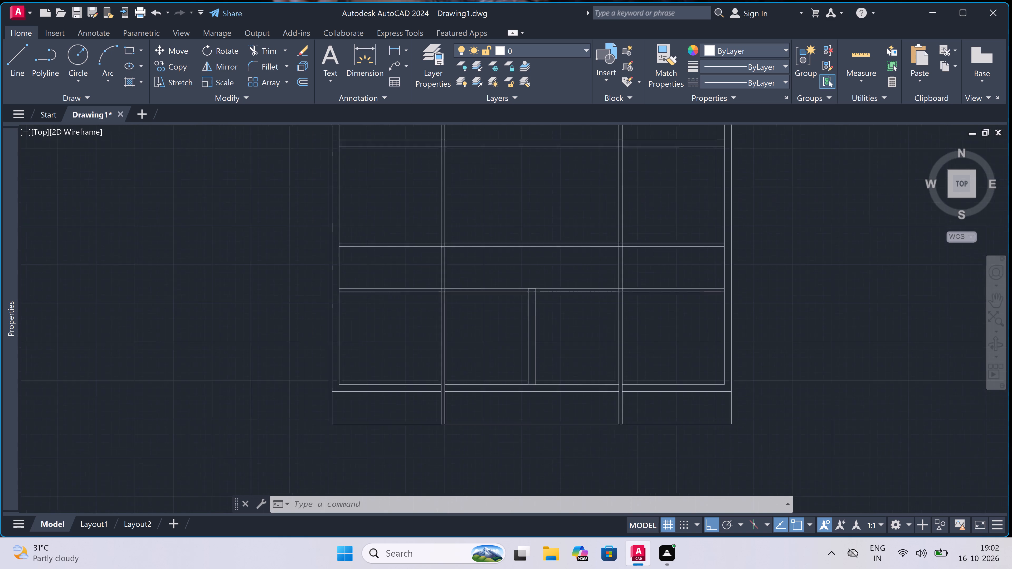
scroll(506, 273, down, 3)
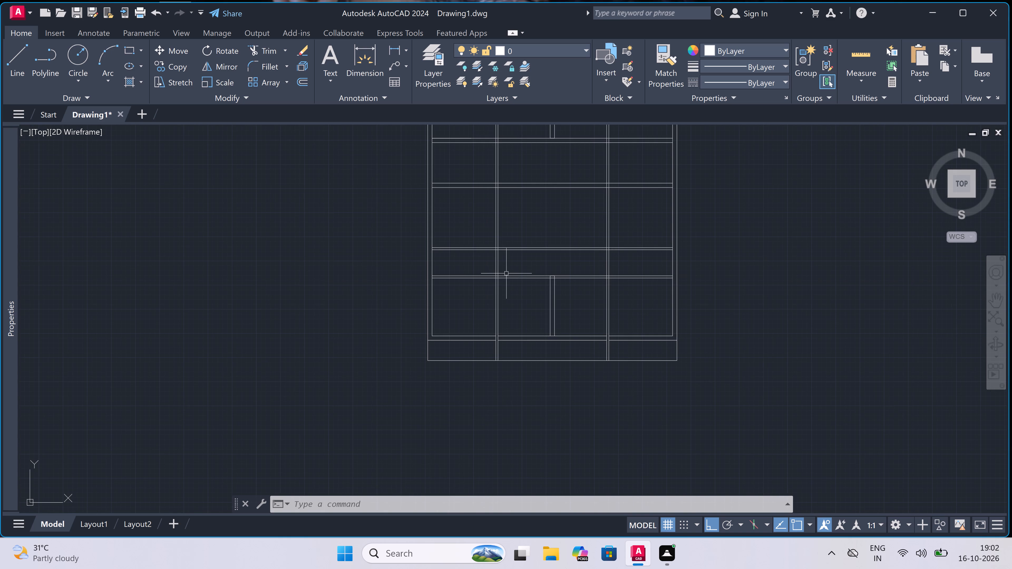
scroll(554, 343, up, 3)
text(ex)
key(space)
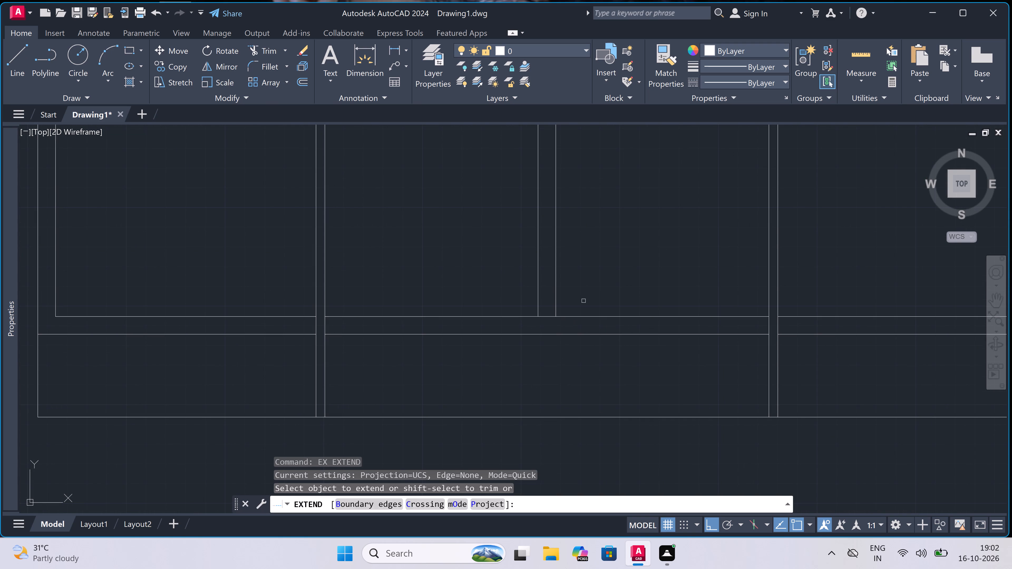
click(584, 301)
click(505, 298)
click(593, 290)
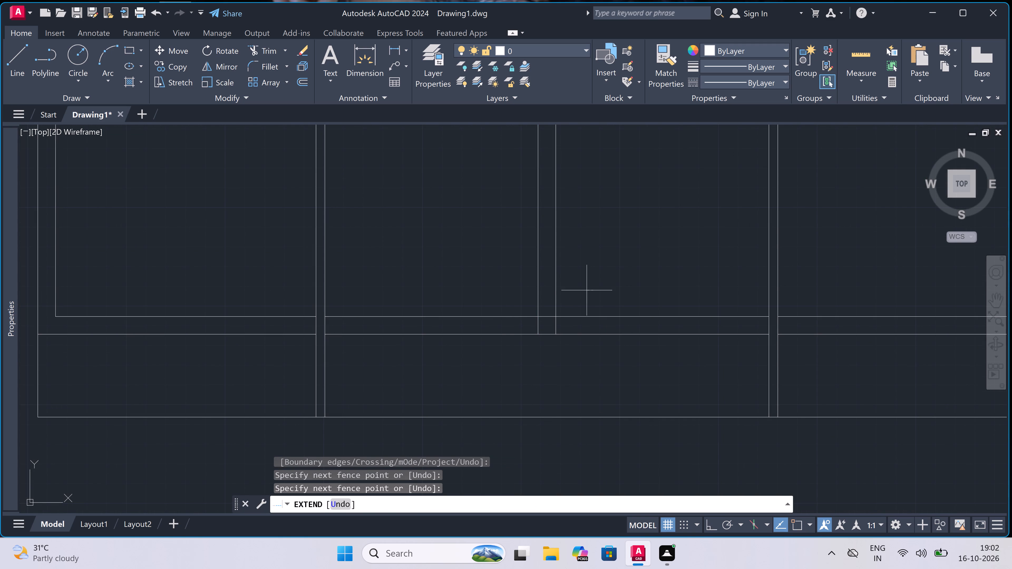
double_click(481, 292)
key(Escape)
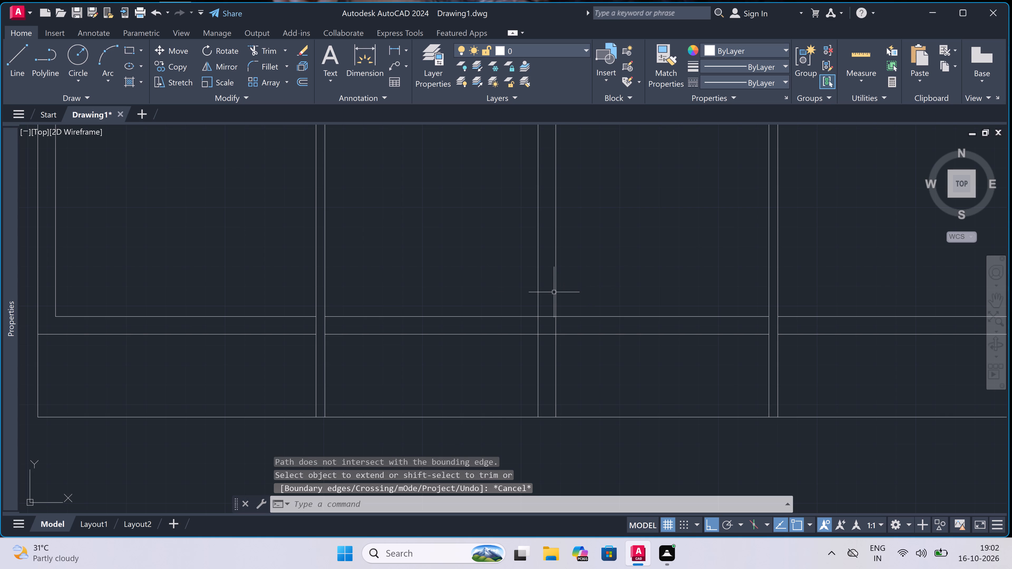
Trim the bottom 9" cross wall's two lines between the lines of the new central partition.
text(tr)
key(space)
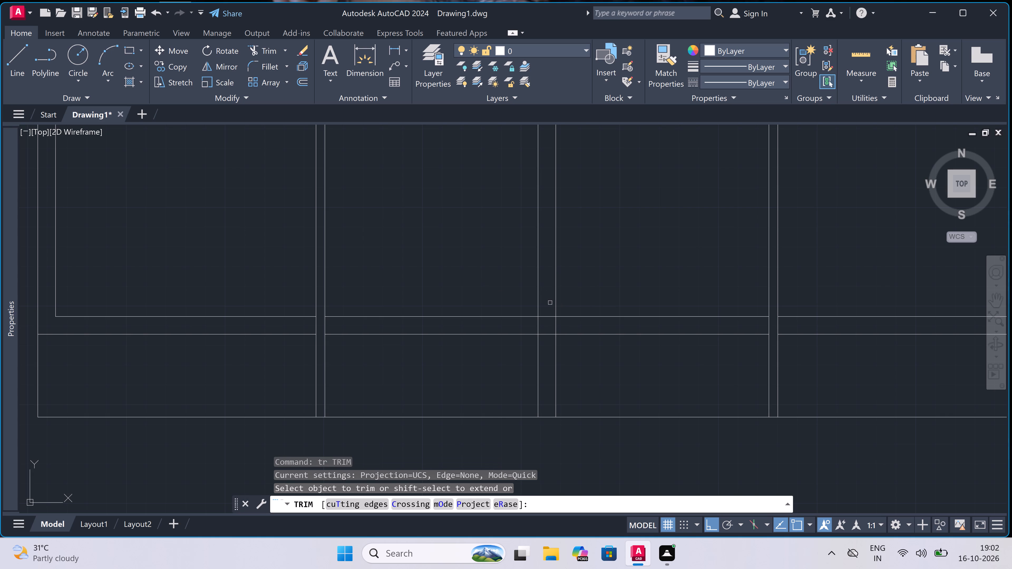
double_click(549, 303)
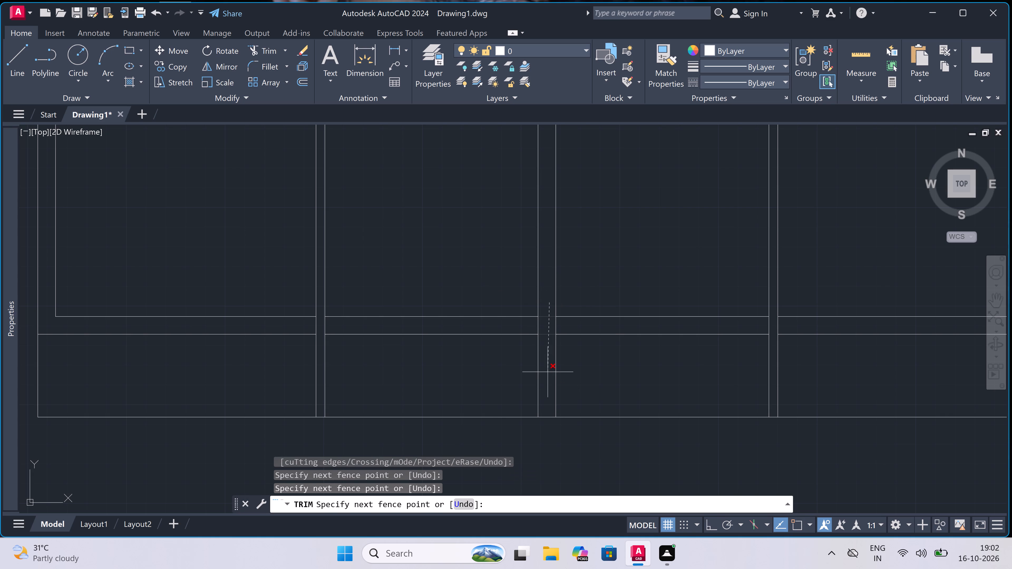
click(547, 371)
scroll(508, 344, down, 4)
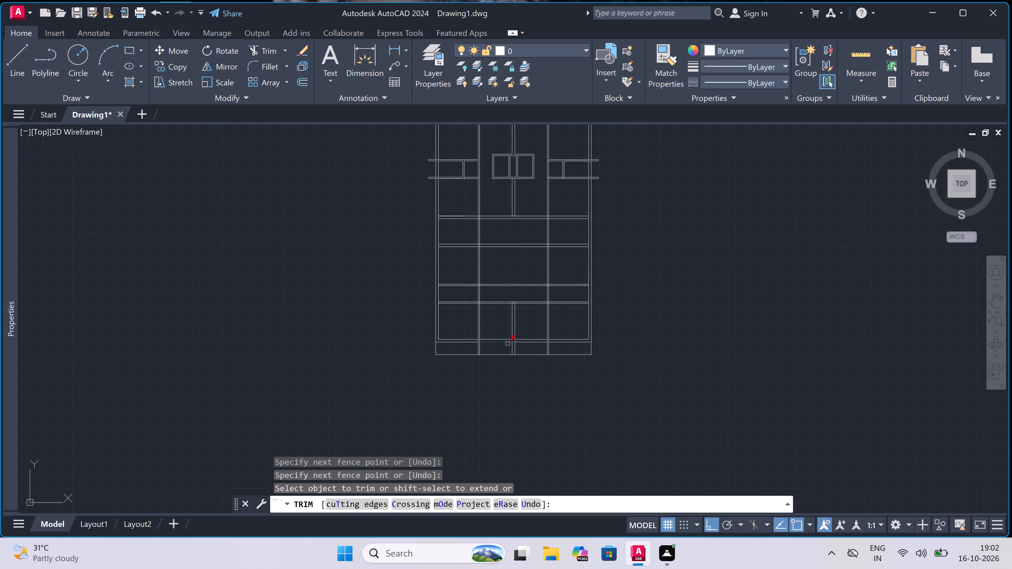
scroll(508, 344, up, 2)
scroll(508, 344, down, 5)
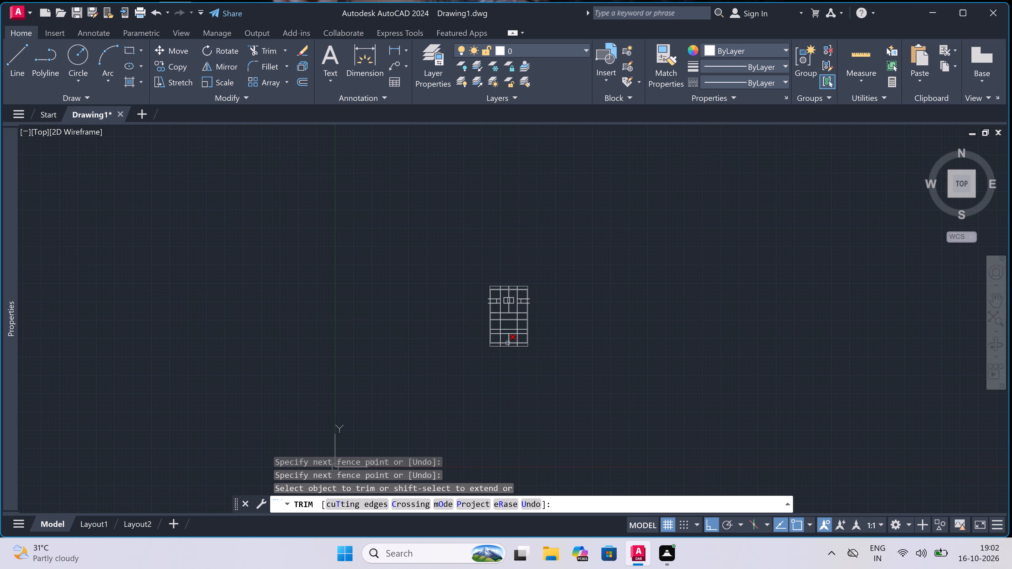
scroll(514, 296, up, 4)
scroll(514, 296, down, 2)
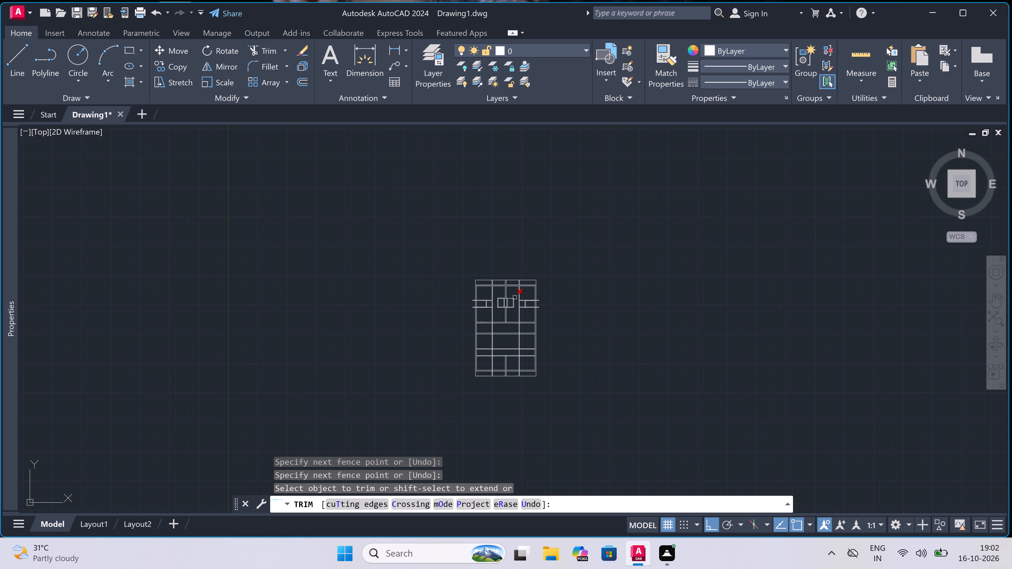
scroll(518, 361, up, 4)
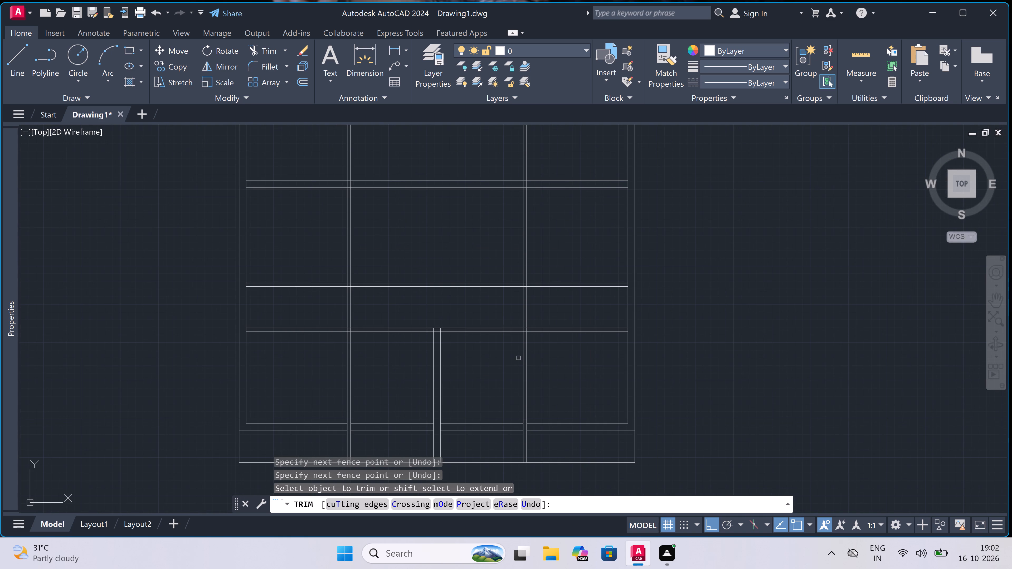
key(Escape)
scroll(518, 359, down, 3)
scroll(523, 339, up, 1)
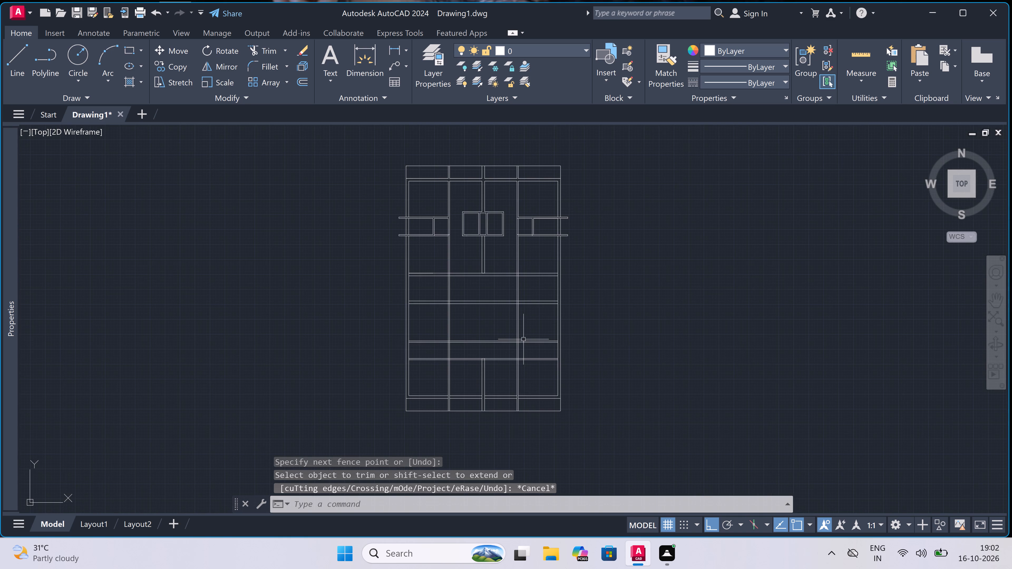
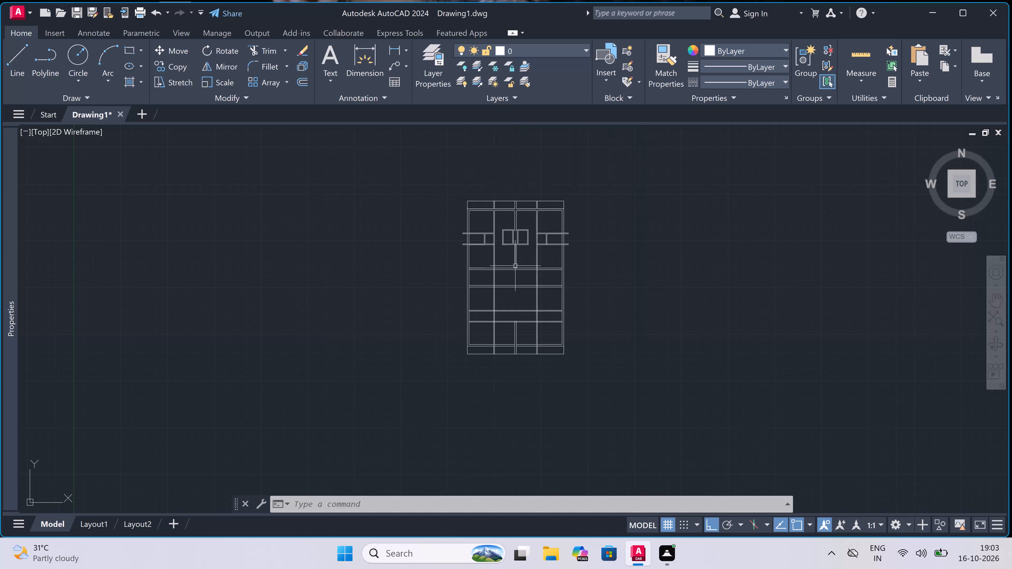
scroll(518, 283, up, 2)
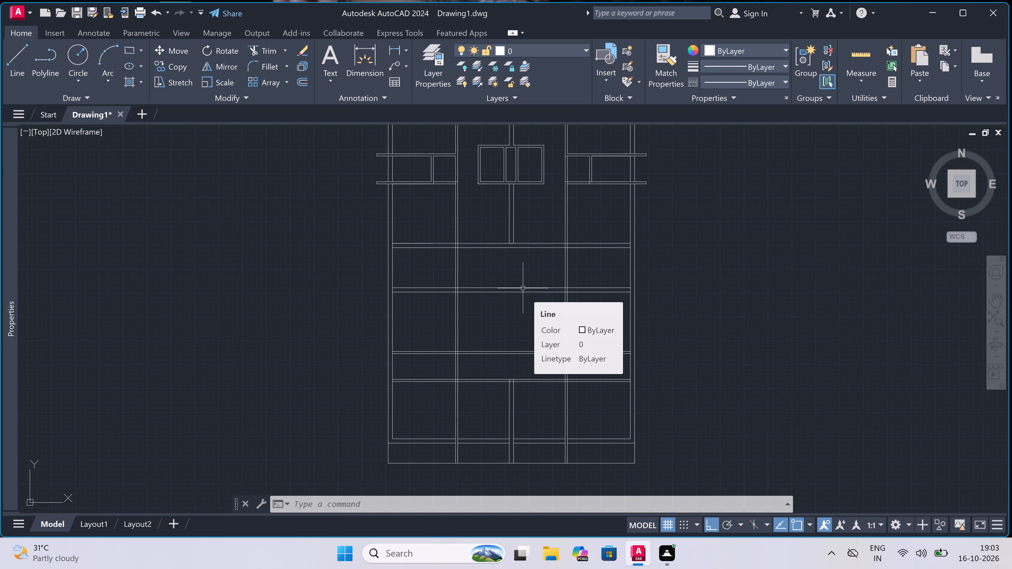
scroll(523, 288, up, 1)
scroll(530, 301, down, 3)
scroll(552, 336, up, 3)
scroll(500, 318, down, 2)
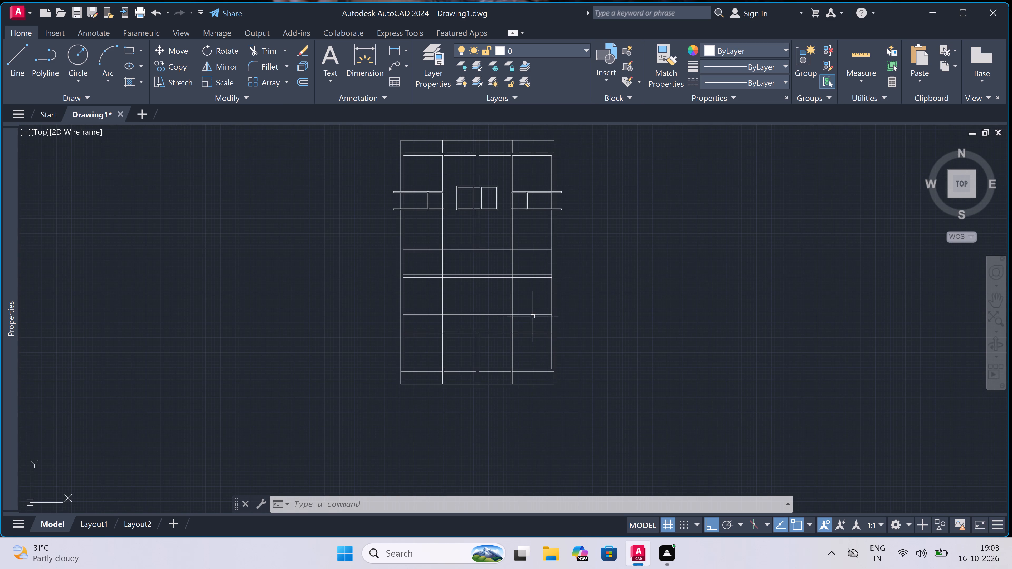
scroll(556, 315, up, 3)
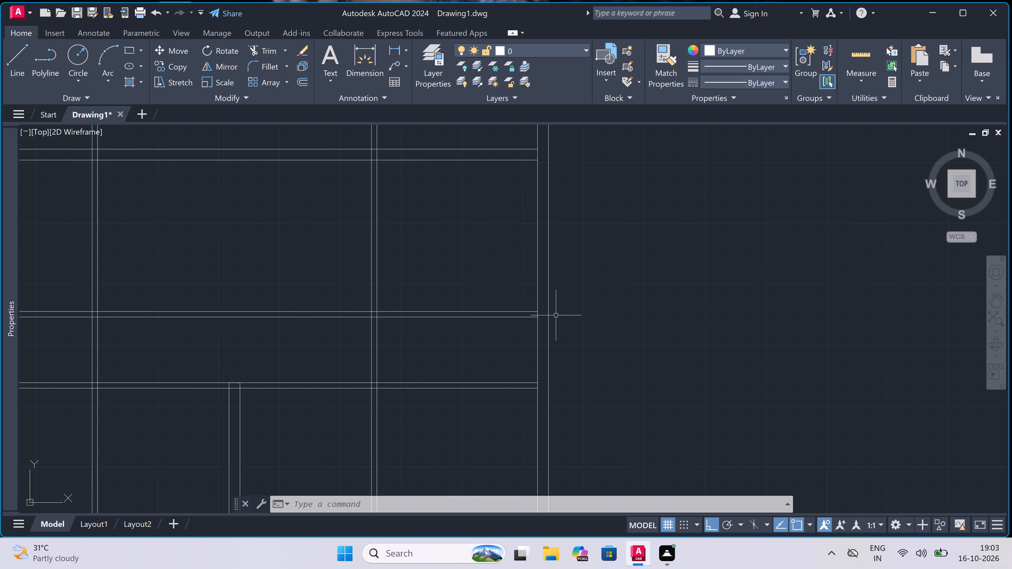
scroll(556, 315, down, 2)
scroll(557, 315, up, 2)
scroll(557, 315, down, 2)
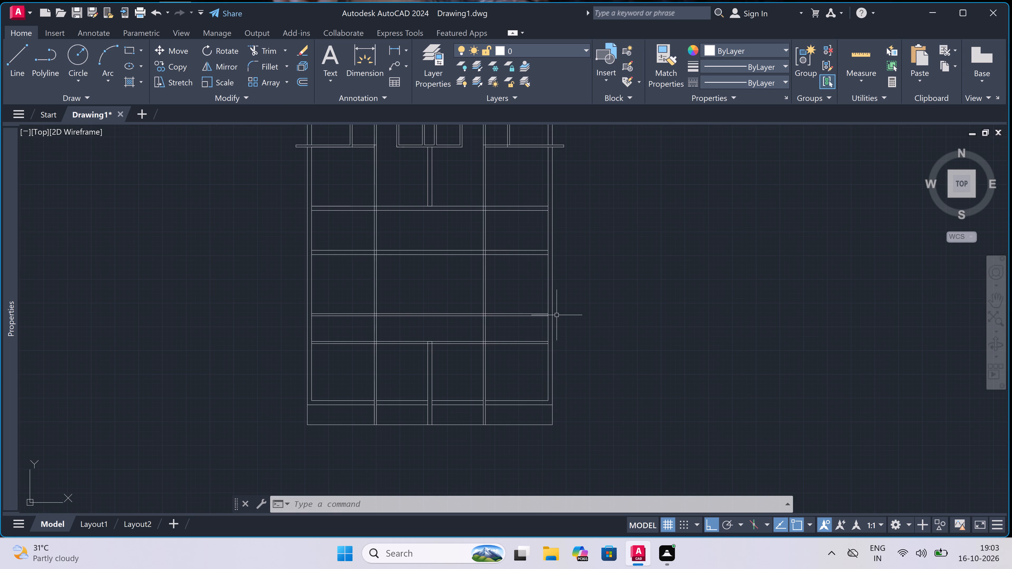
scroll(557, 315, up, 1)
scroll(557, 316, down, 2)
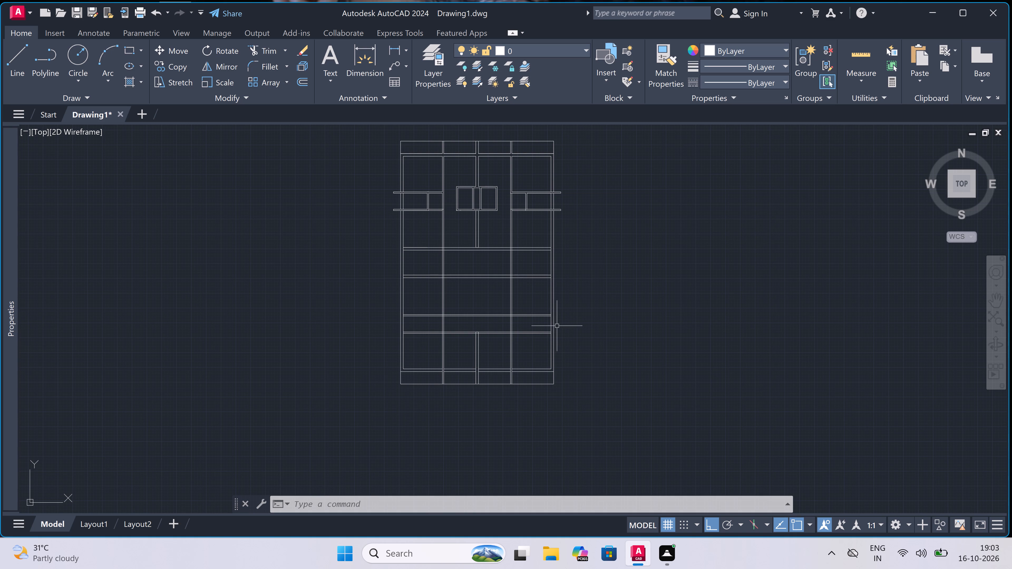
Draw a line from the lowest rooms' upper cross wall's lower line across the right outer wall, 2' beyond it and 4.5" up.
scroll(557, 326, up, 4)
key(l)
key(space)
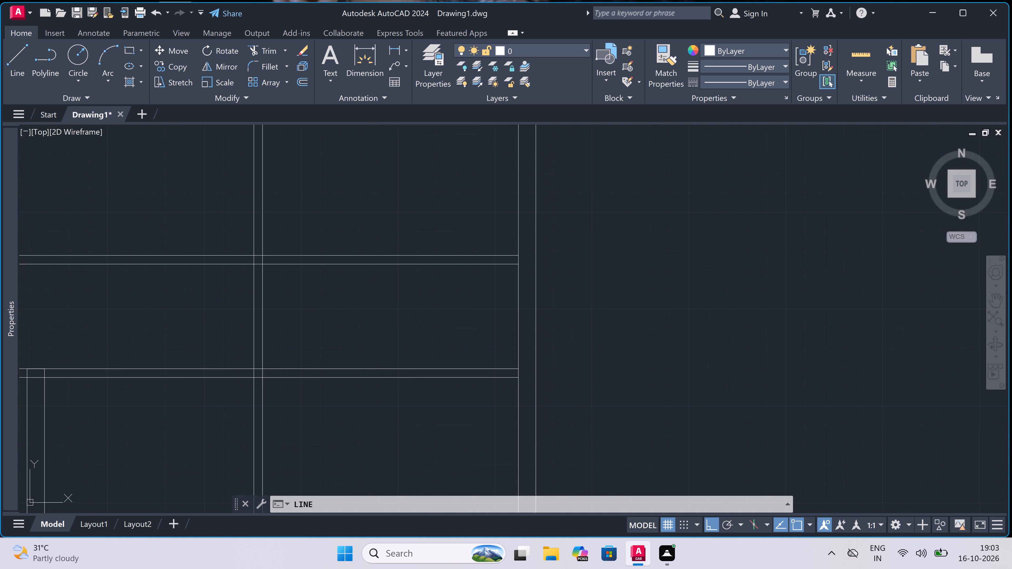
click(517, 382)
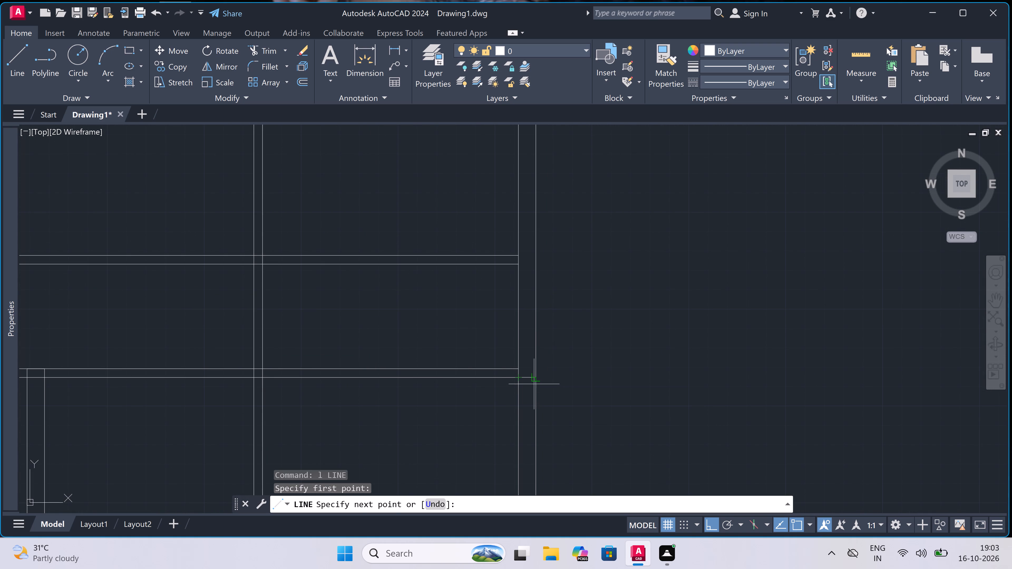
click(534, 379)
text(2')
key(space)
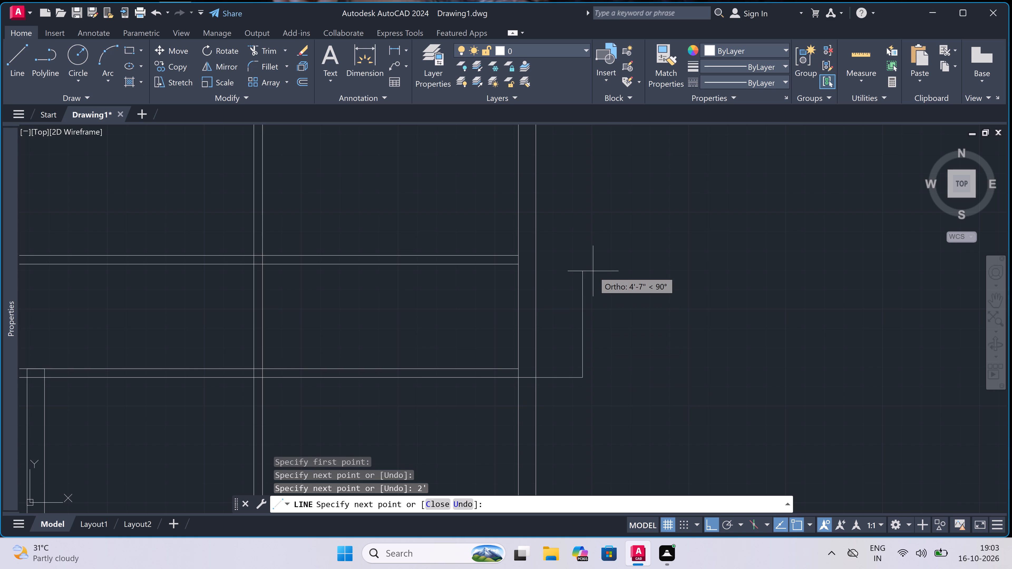
text(4.5")
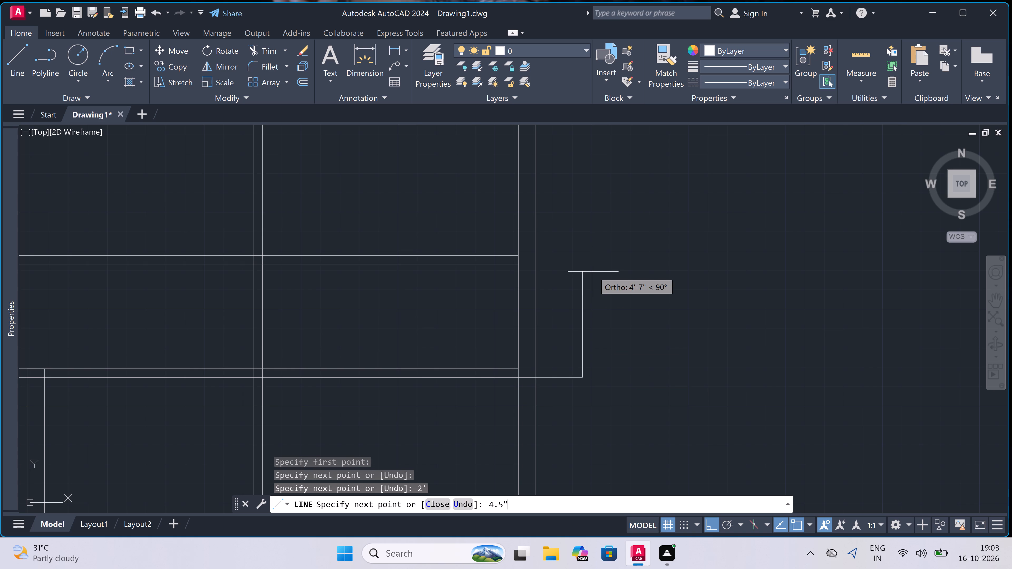
key(space)
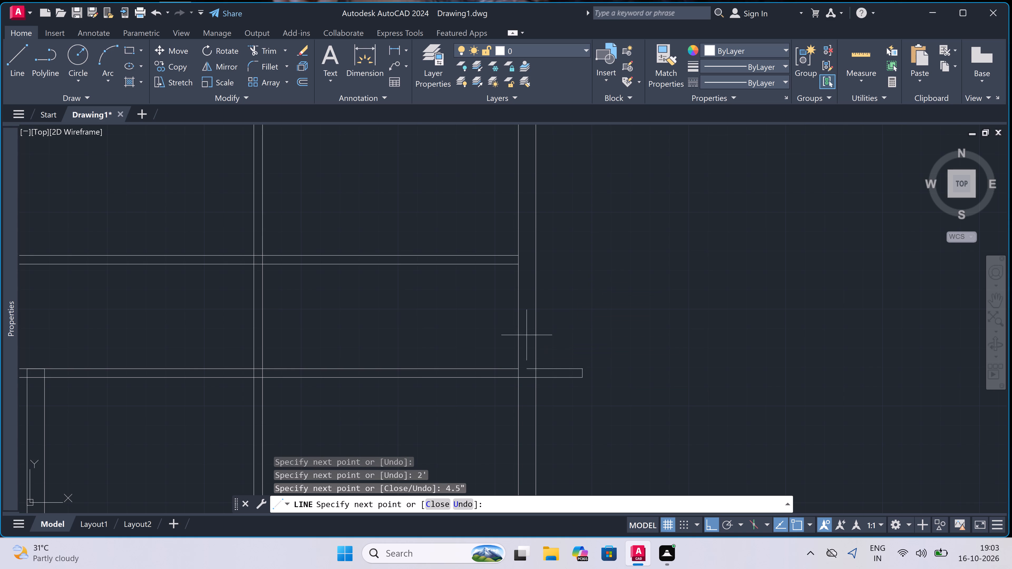
scroll(520, 360, up, 2)
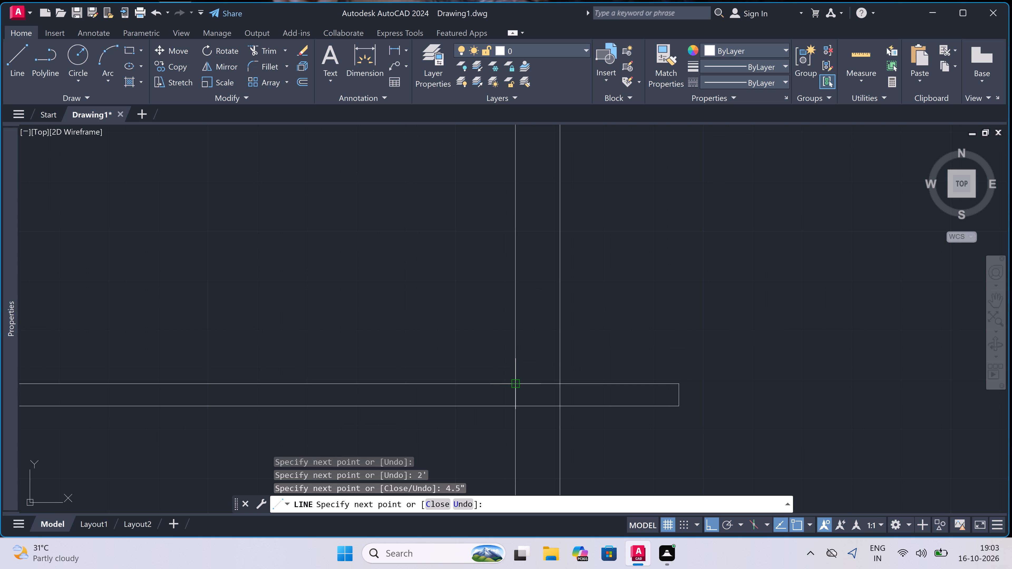
key(Escape)
Draw the projection's upper line from the right outer wall's inner face to the top of the 4.5" end line.
scroll(515, 384, down, 4)
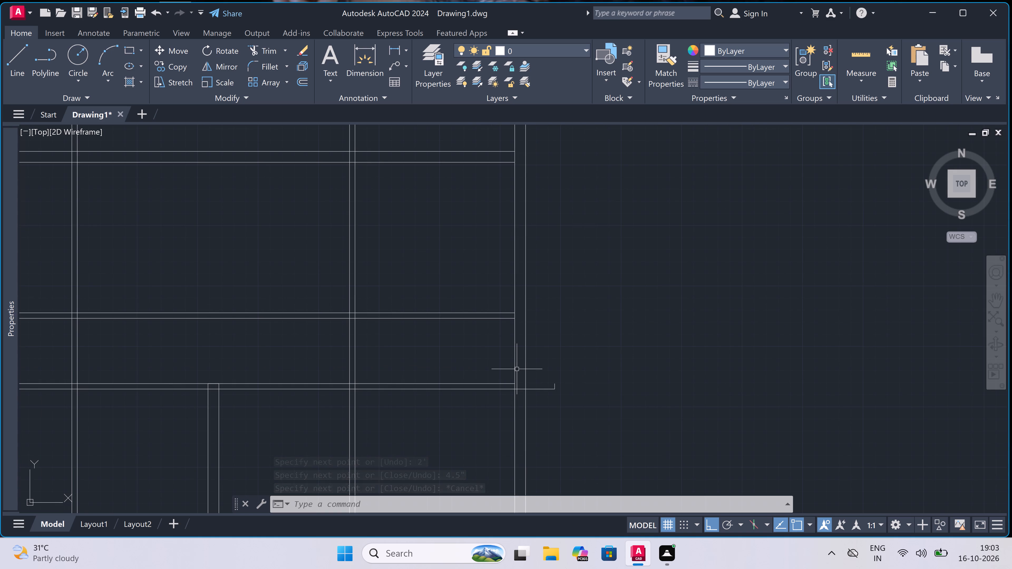
key(l)
key(space)
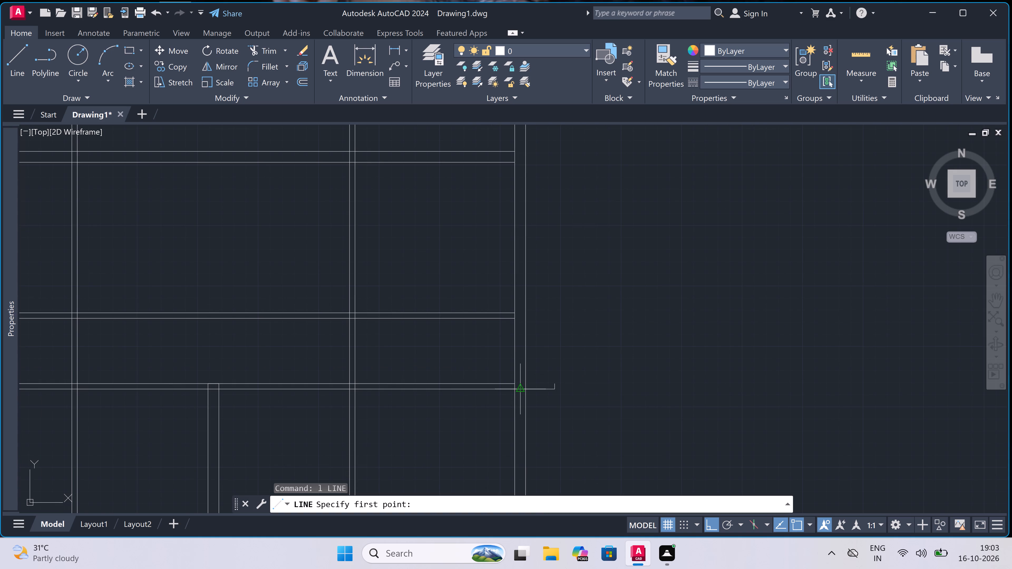
scroll(519, 385, up, 3)
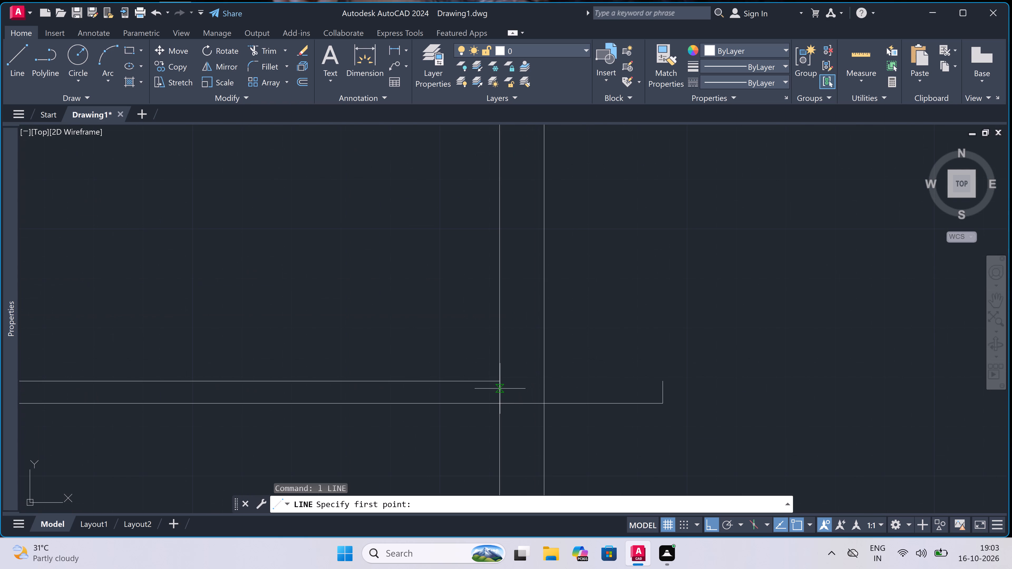
triple_click(499, 383)
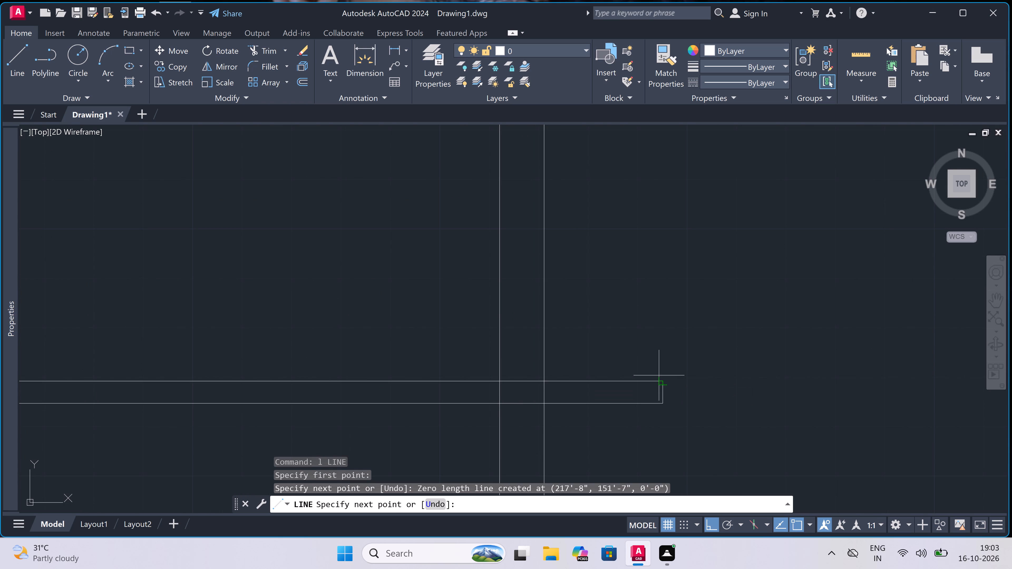
double_click(665, 387)
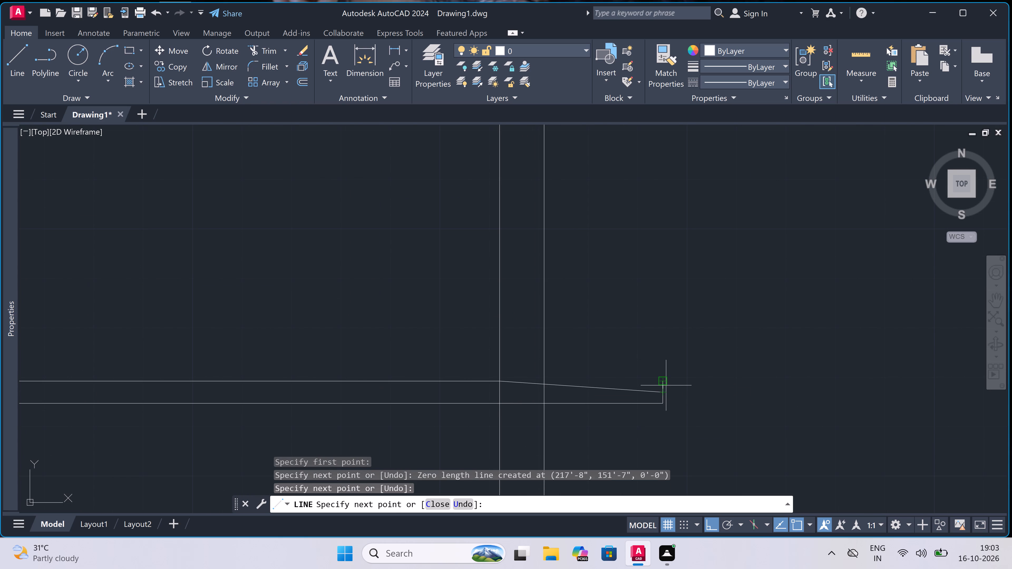
key(ctrl+z)
click(666, 382)
key(Escape)
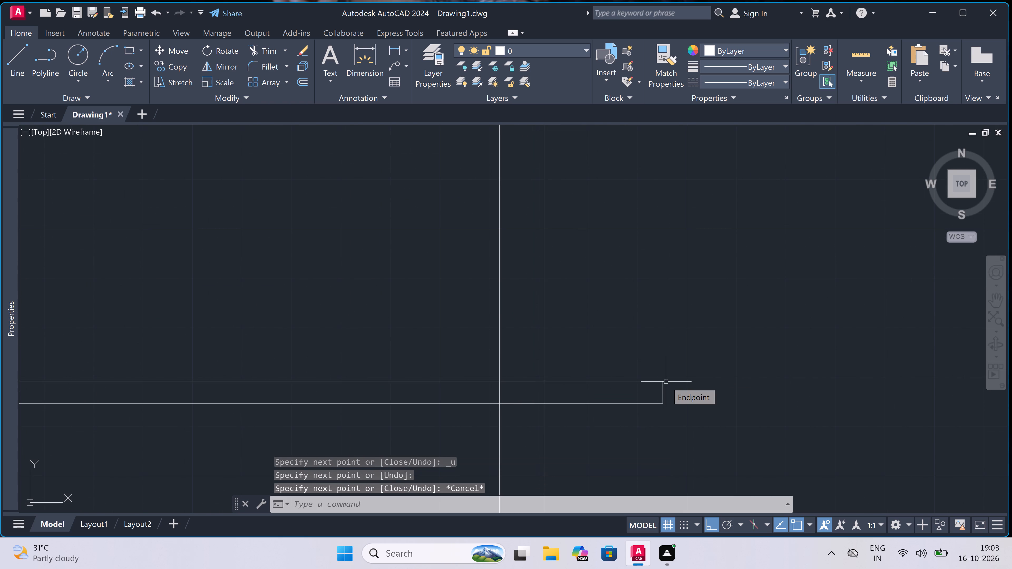
Trim the right outer wall's two lines between the lines of the new 4.5" projection.
text(tr)
key(space)
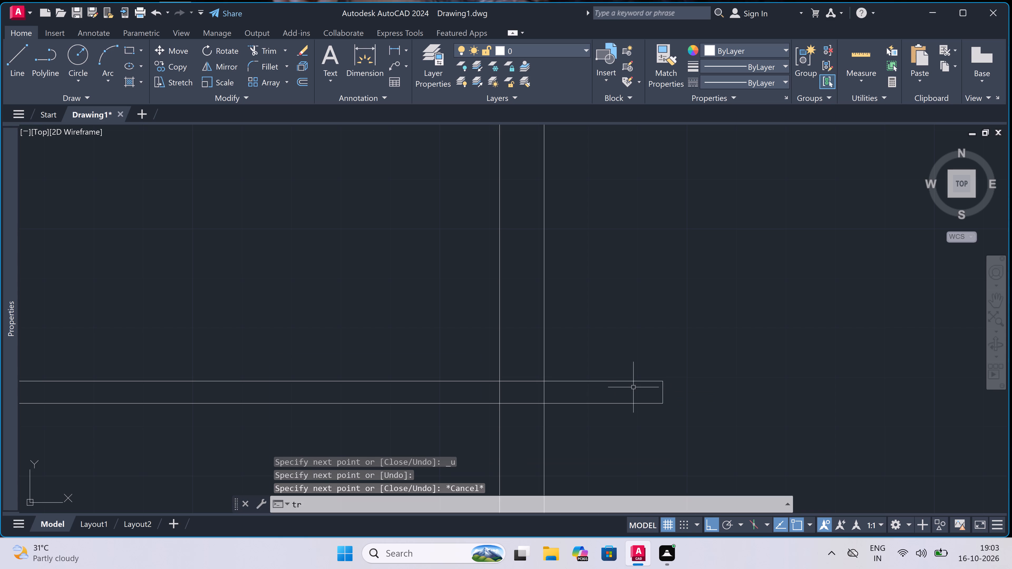
double_click(576, 391)
double_click(486, 387)
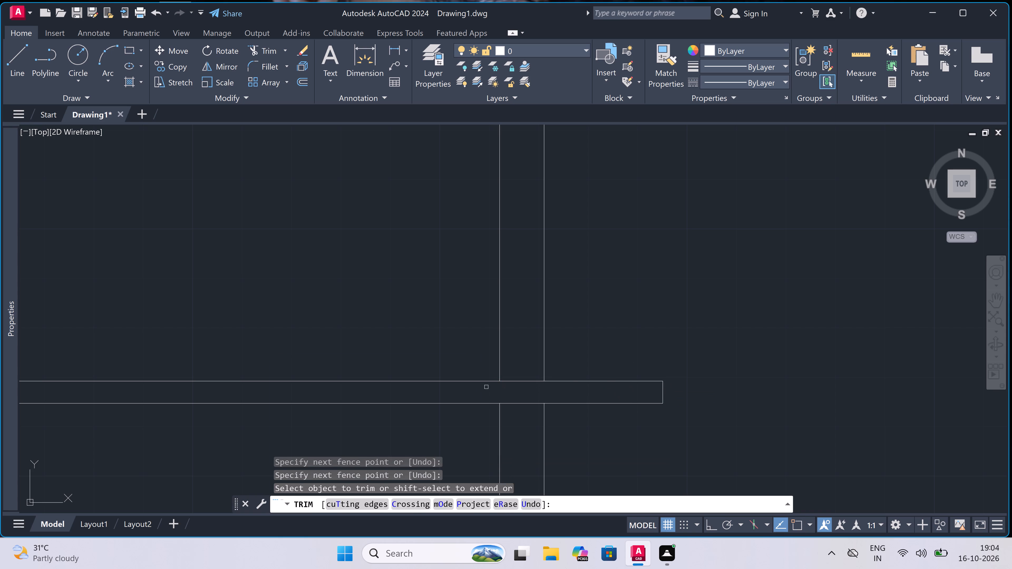
scroll(653, 368, down, 3)
scroll(617, 368, up, 1)
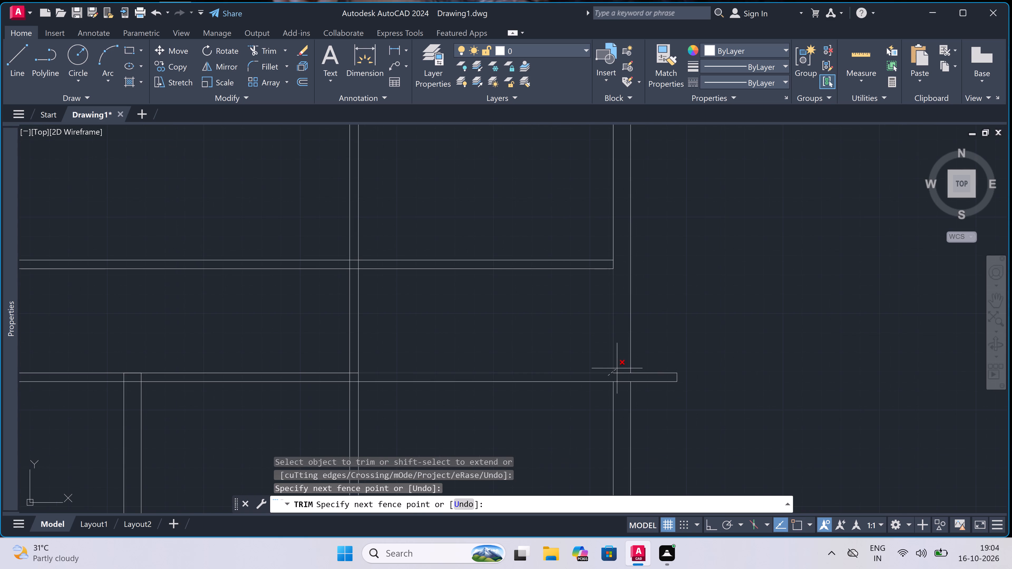
key(Escape)
Extend the next 4.5" cross wall above across the right outer wall with a 2' projection, closed 4.5" down and back to the inner face.
scroll(617, 369, down, 1)
scroll(615, 310, up, 2)
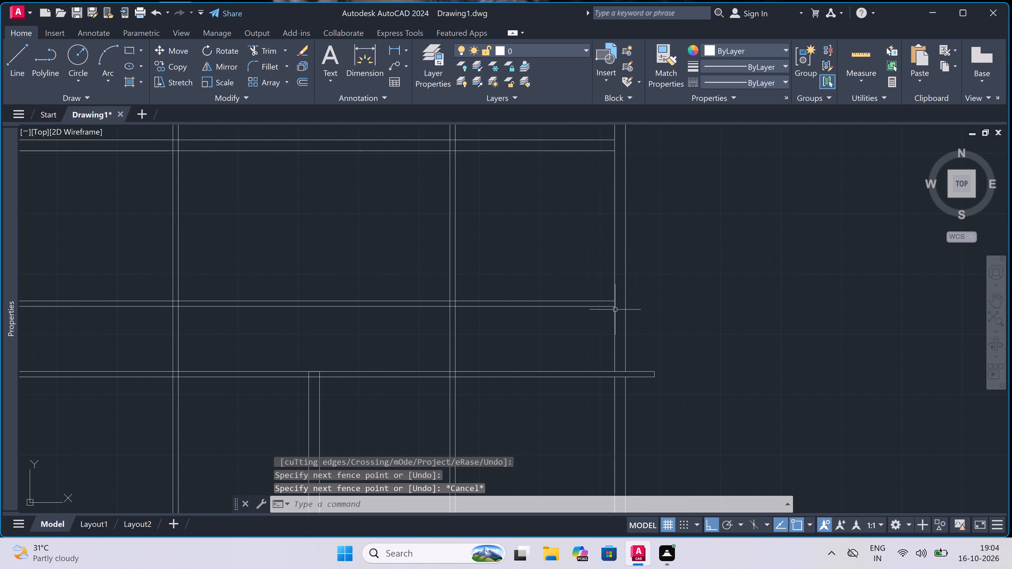
scroll(615, 310, up, 1)
scroll(615, 310, down, 4)
scroll(613, 279, up, 2)
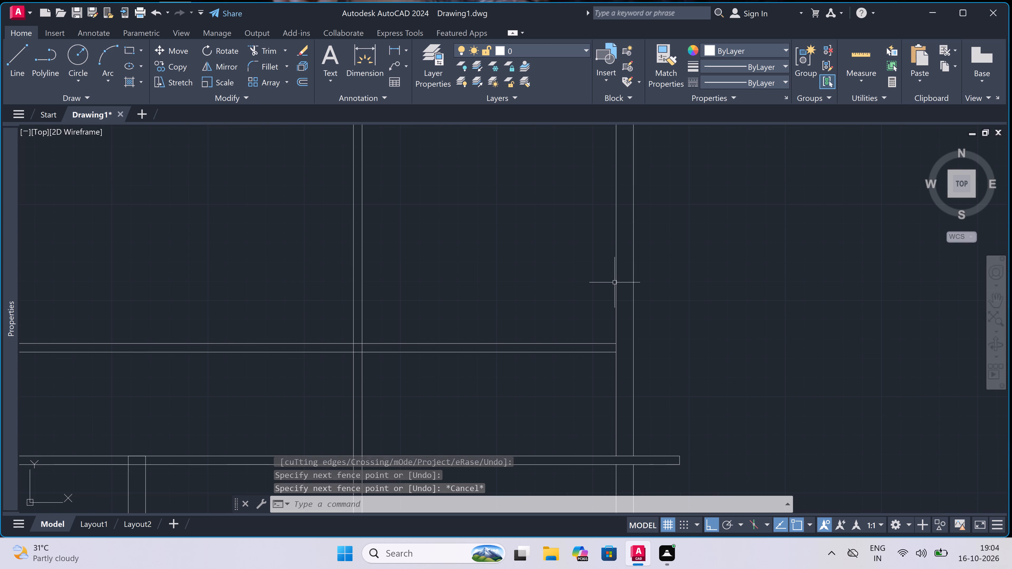
key(l)
key(space)
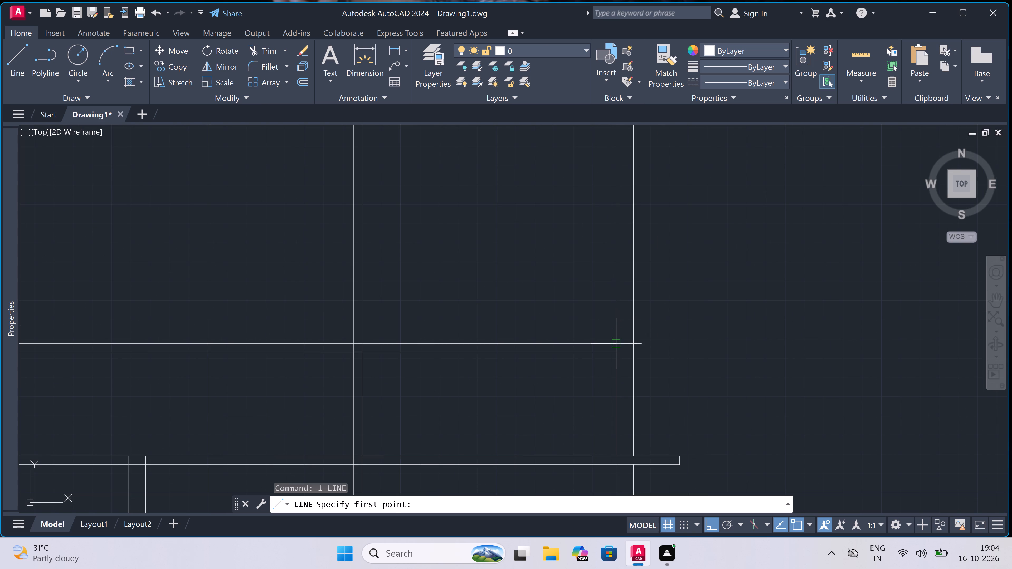
click(616, 343)
scroll(619, 342, up, 1)
double_click(640, 342)
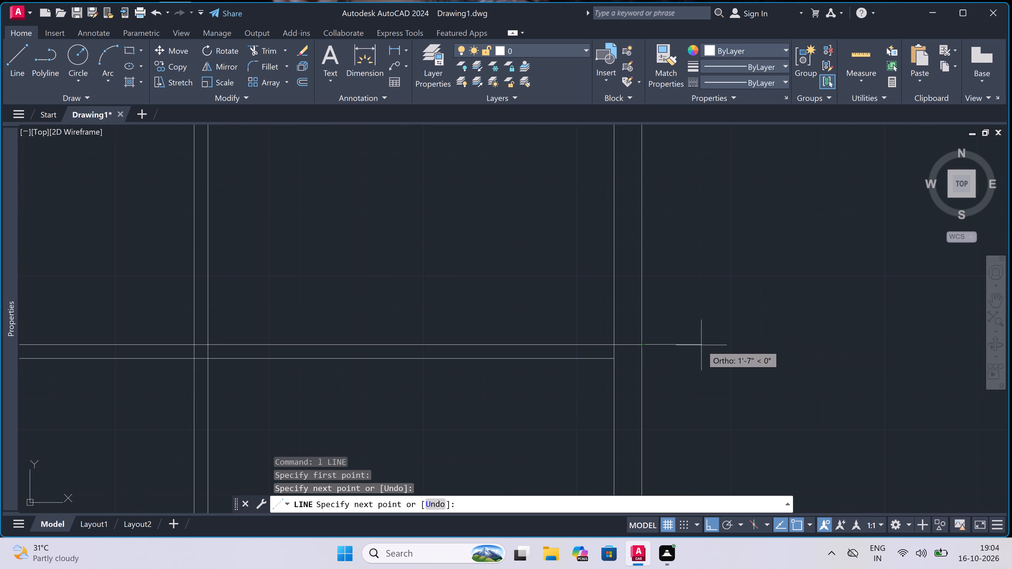
text(2')
key(space)
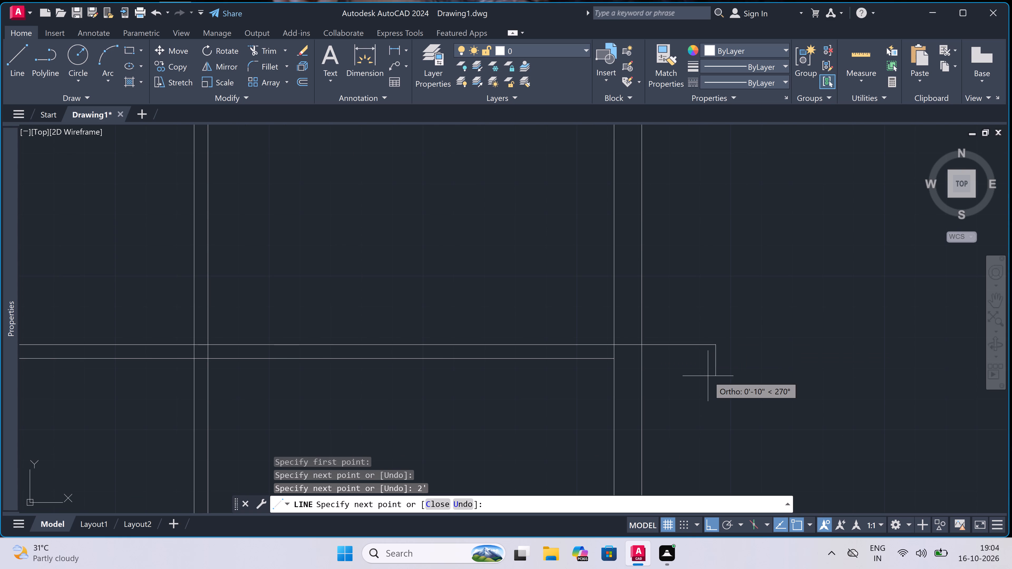
text(4.5")
key(space)
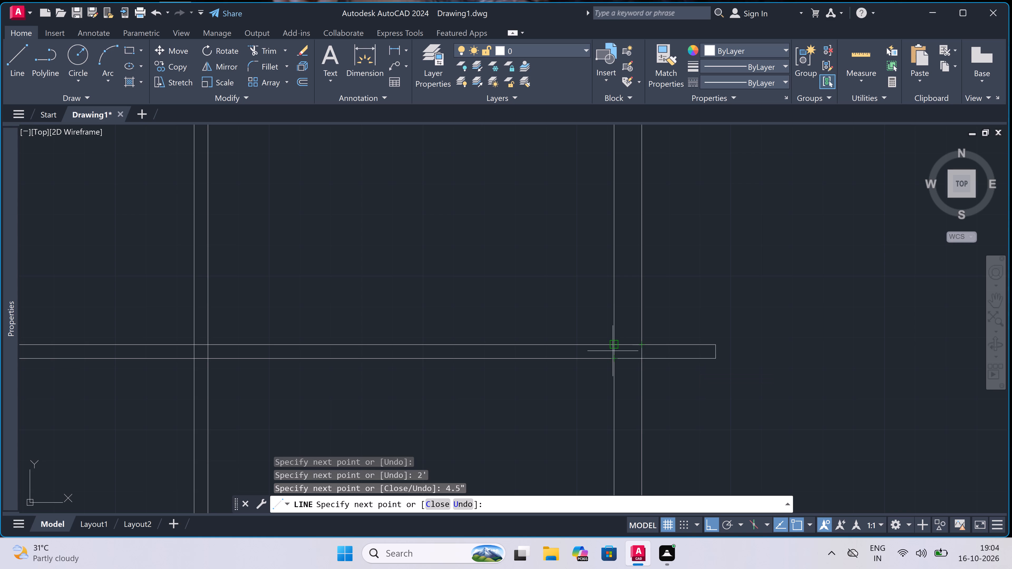
double_click(610, 359)
key(Escape)
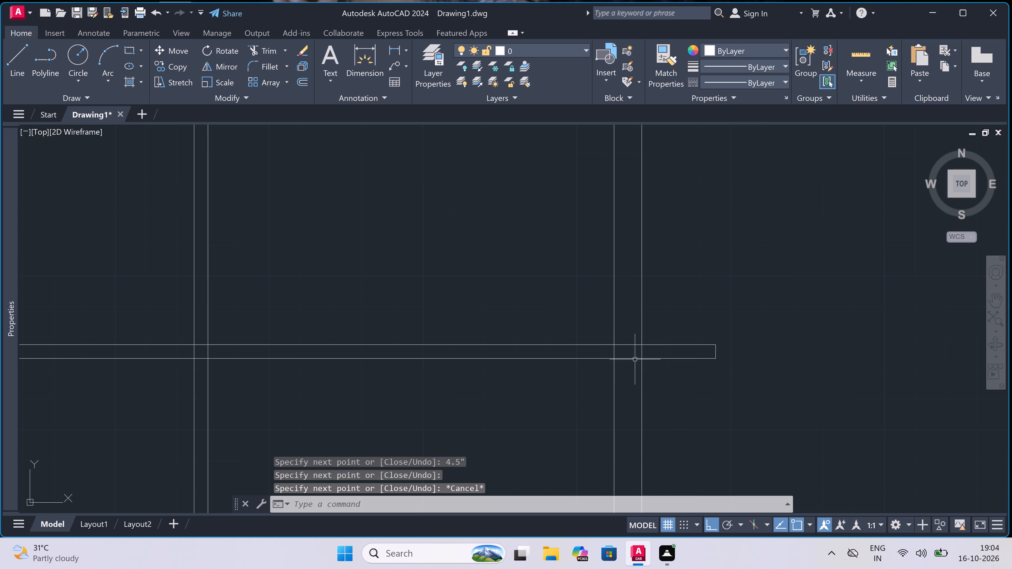
Trim the right outer wall's two lines between the lines of the upper 4.5" projection.
key(t)
key(r)
key(space)
scroll(644, 359, up, 3)
double_click(686, 339)
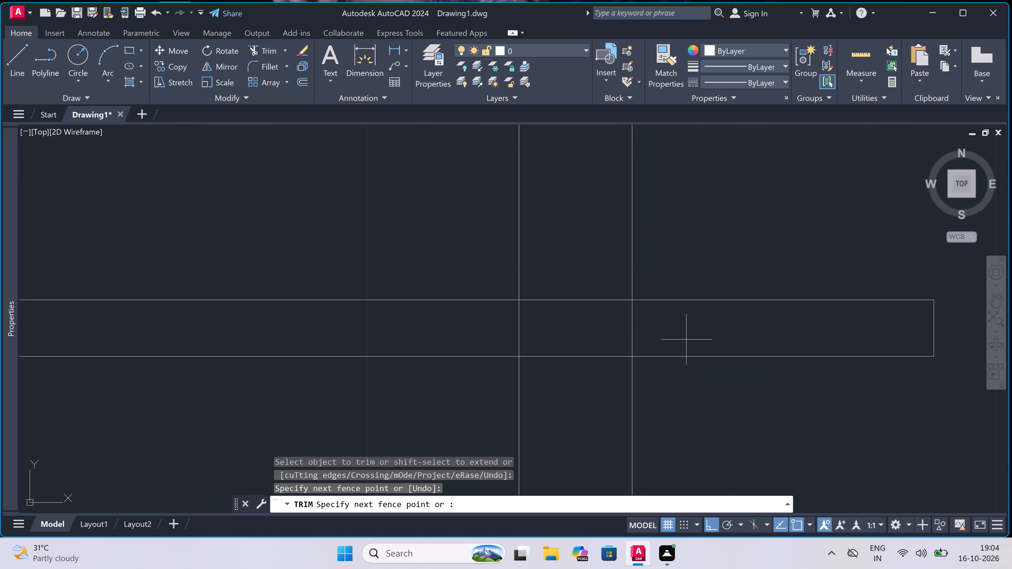
double_click(505, 324)
scroll(631, 328, down, 2)
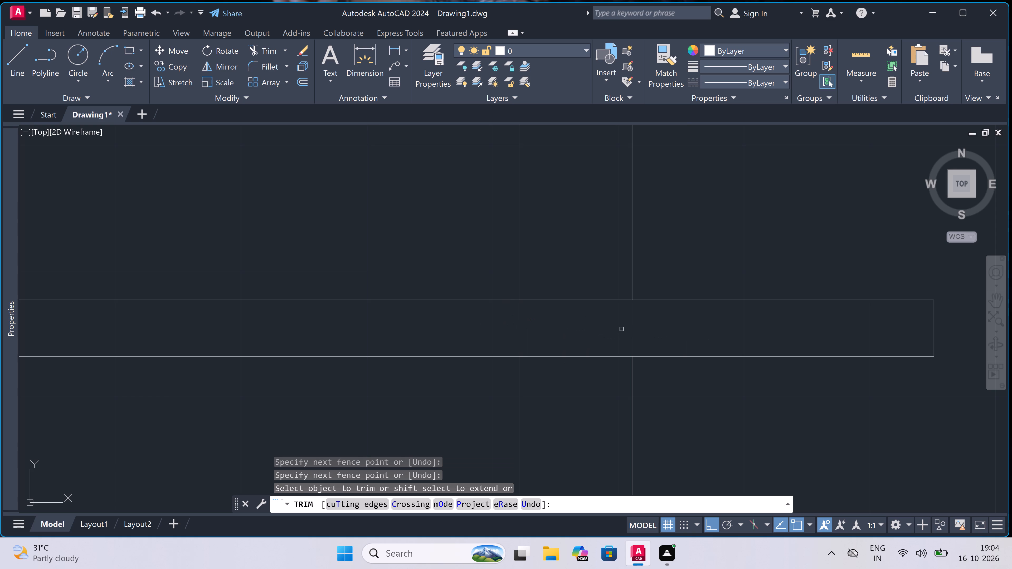
scroll(631, 328, down, 6)
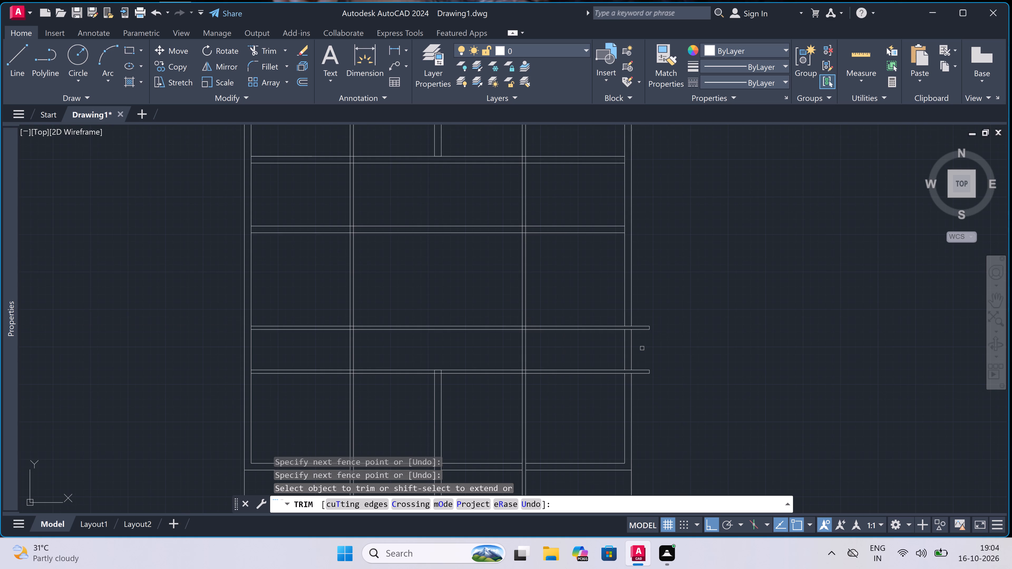
key(Escape)
Extend the upper 4.5" cross wall across the left outer wall with a 2' projection, closed 4.5" down and back to the inner face.
scroll(643, 350, down, 3)
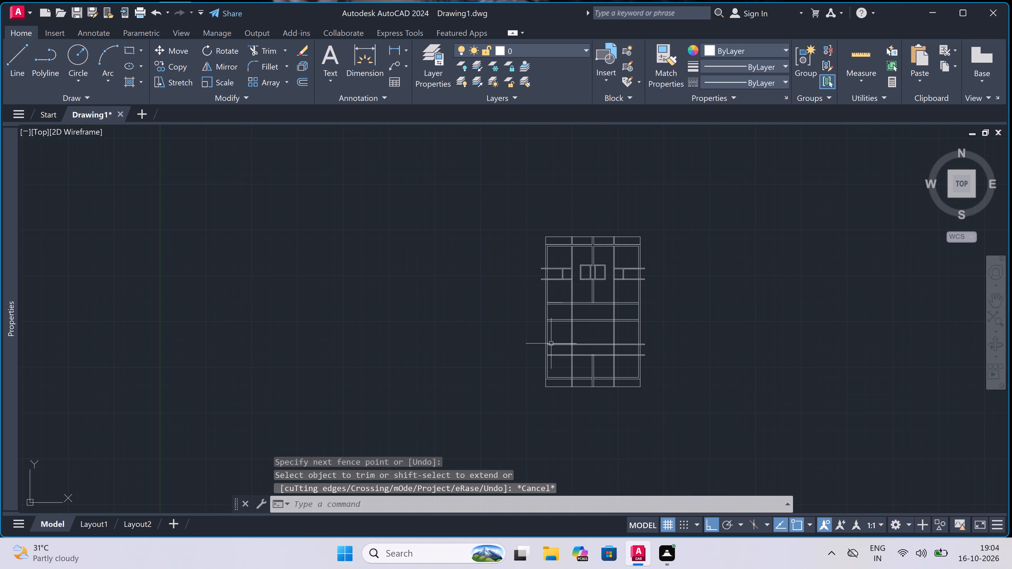
scroll(551, 344, up, 4)
scroll(535, 344, down, 2)
scroll(512, 348, up, 1)
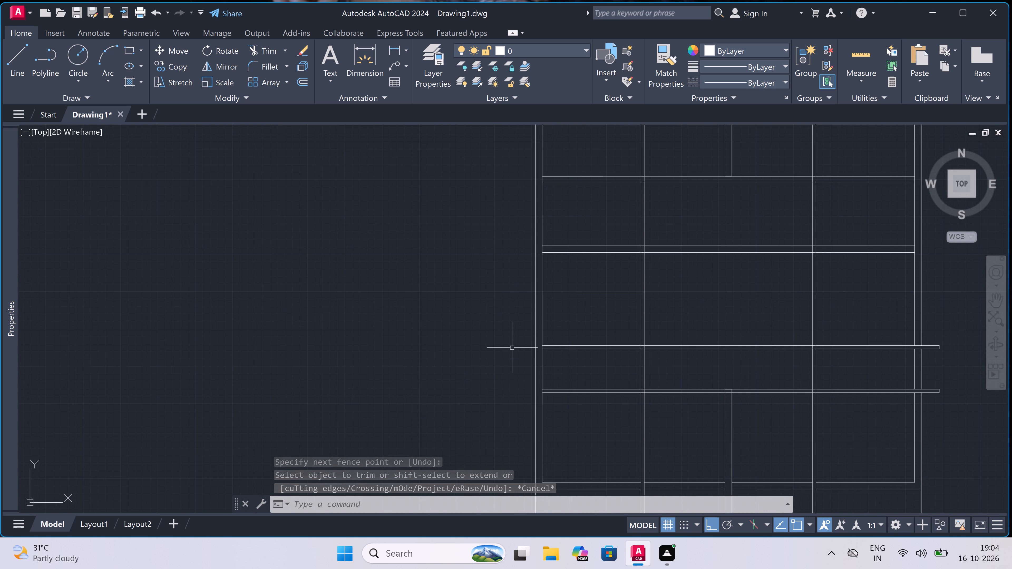
key(l)
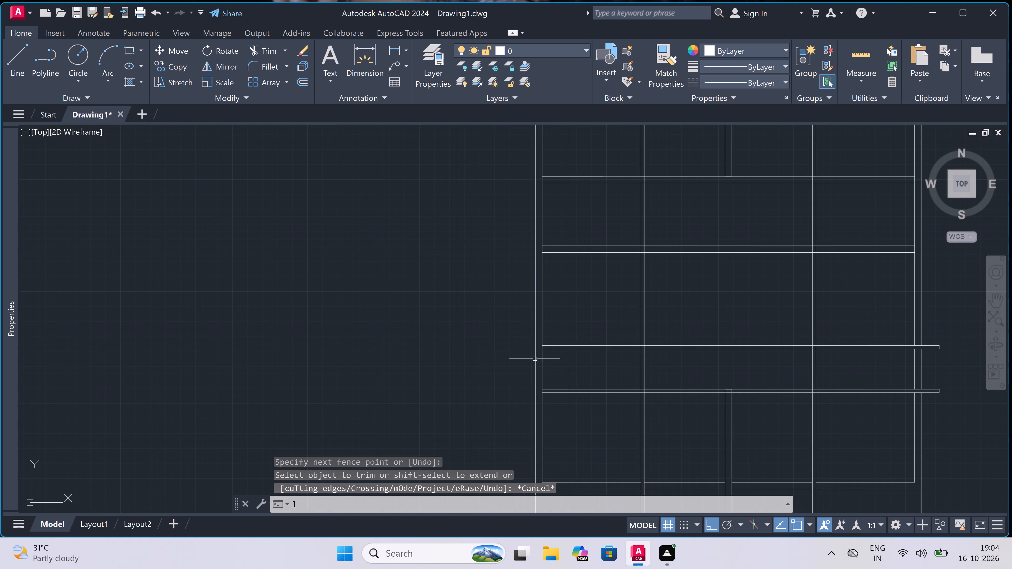
key(space)
scroll(538, 364, up, 2)
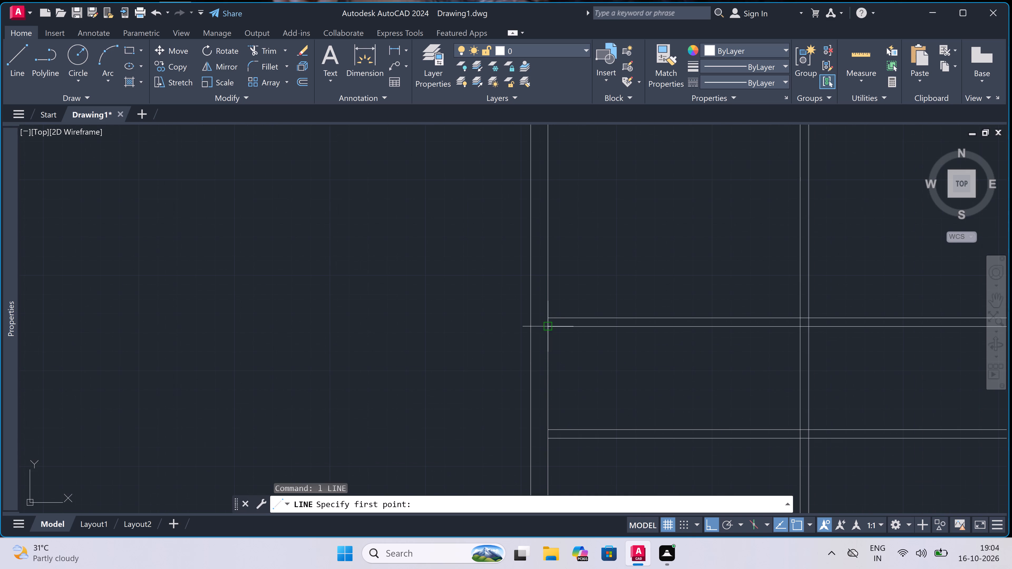
scroll(537, 317, up, 2)
click(562, 322)
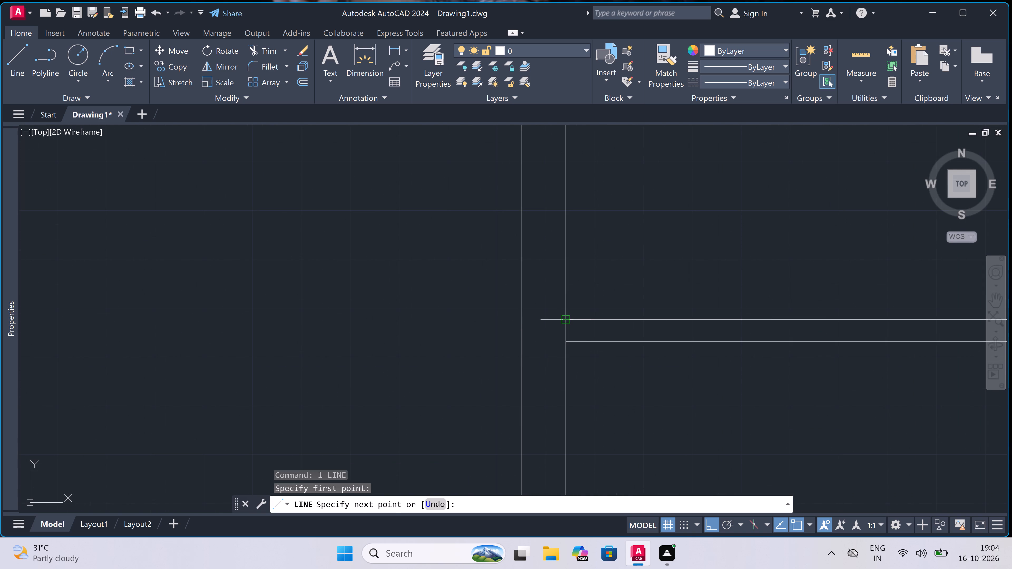
click(519, 321)
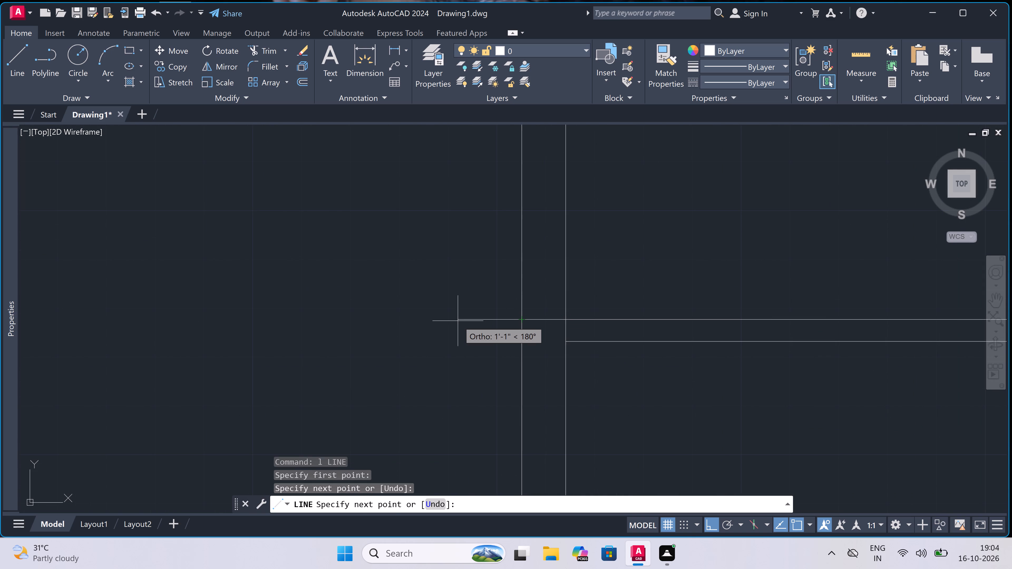
text(2')
key(space)
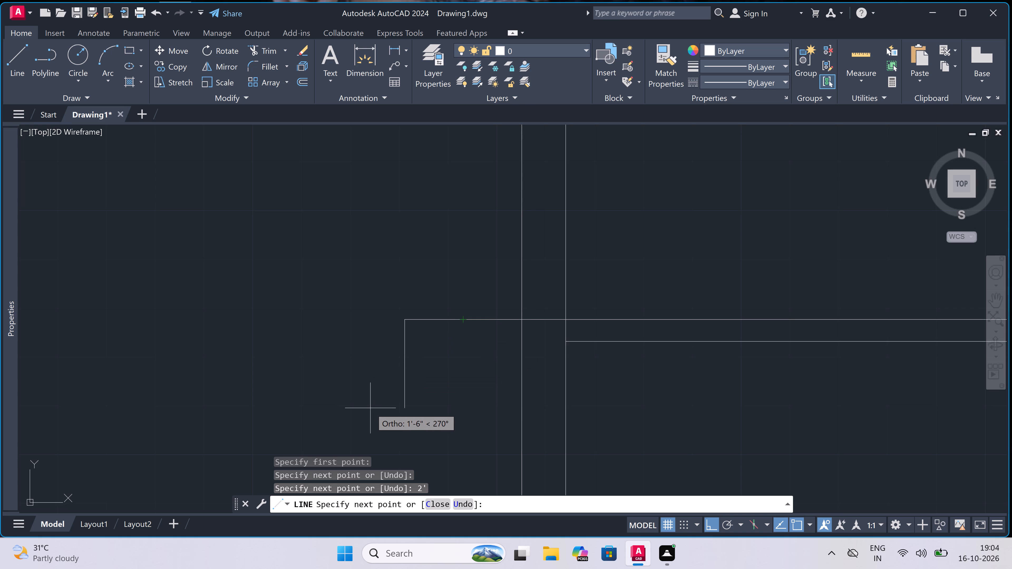
text(4.5")
key(space)
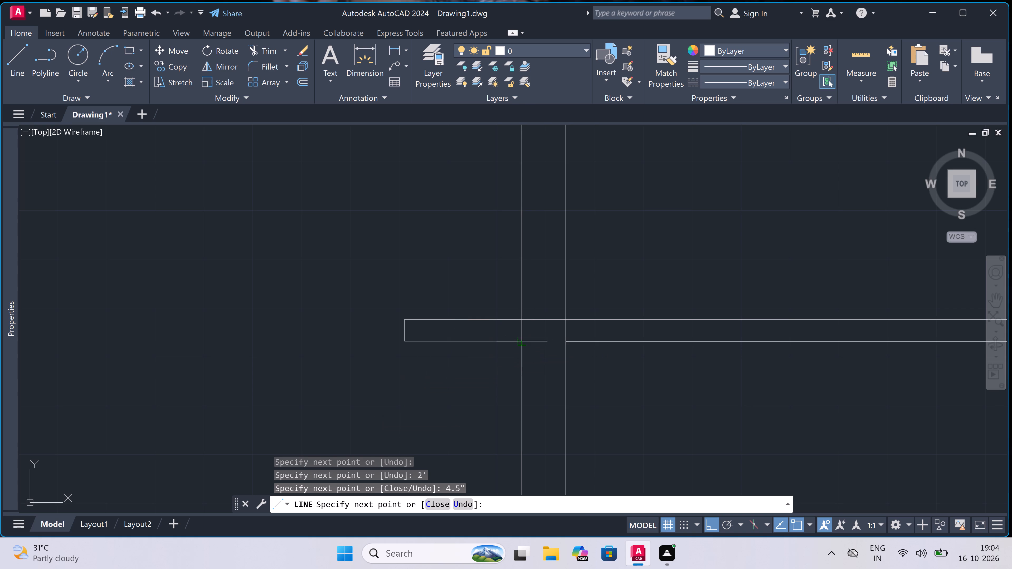
double_click(561, 344)
key(Escape)
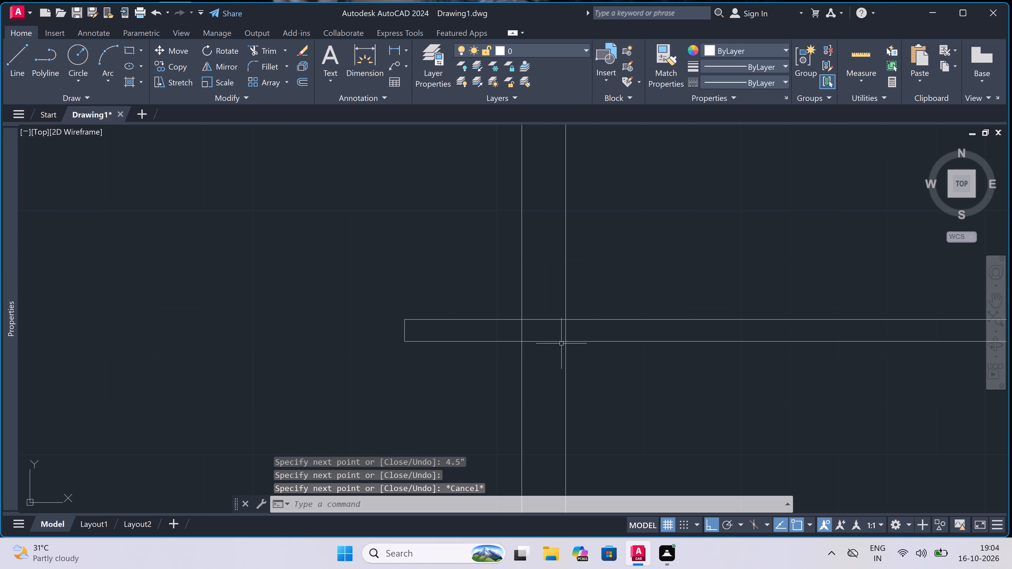
Trim the left outer wall's two lines between the lines of the upper 4.5" projection.
text(tr)
key(space)
click(600, 326)
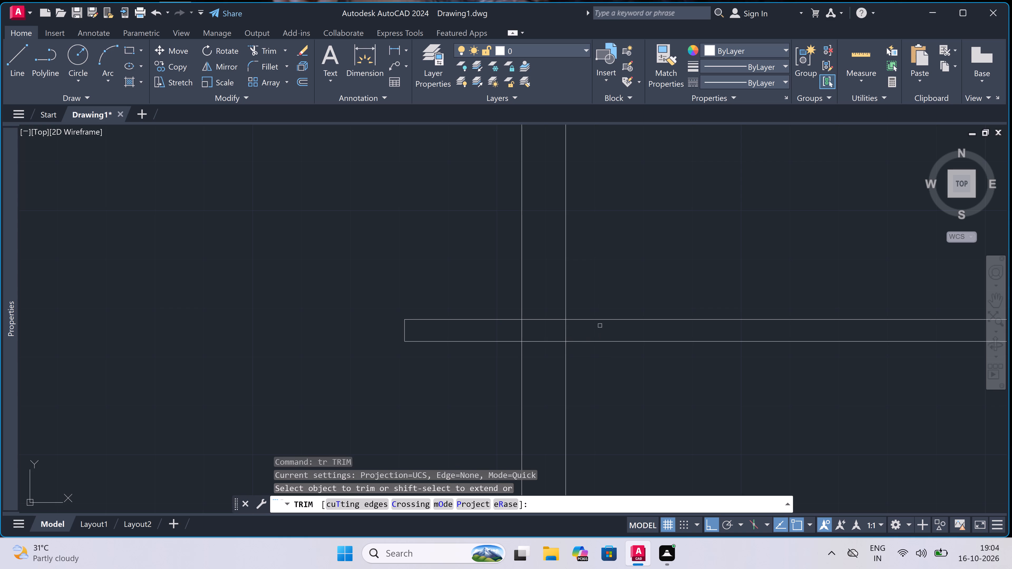
click(503, 326)
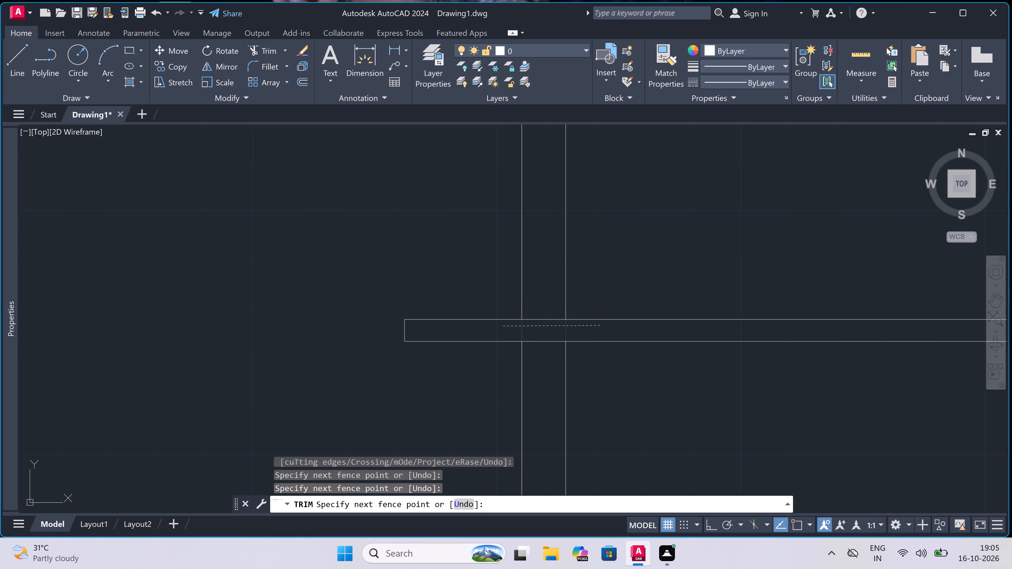
key(Escape)
Extend the lower 4.5" cross wall across the left outer wall with a 2' projection, closed 4.5" down and back to the inner face.
scroll(606, 290, down, 2)
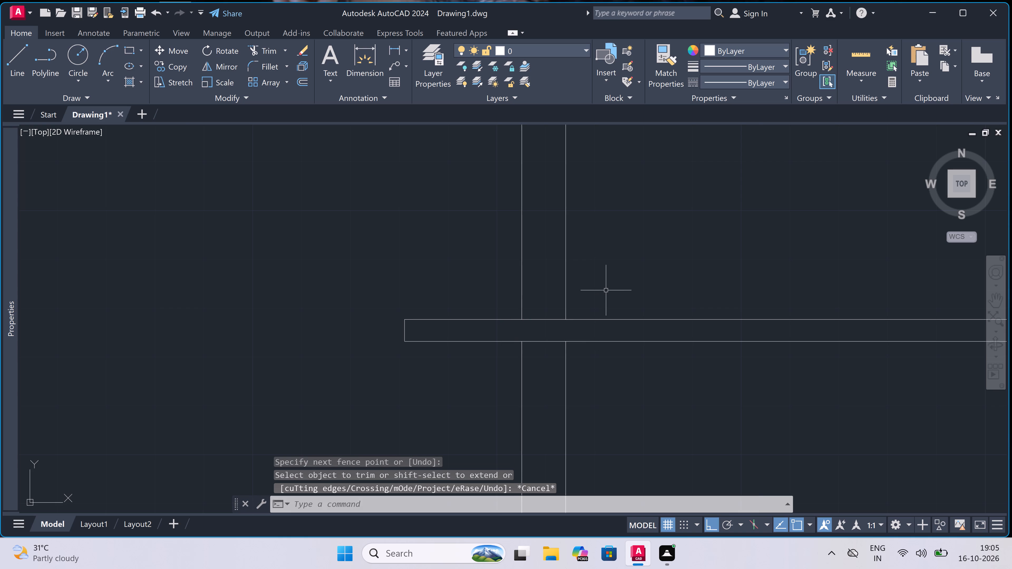
scroll(606, 290, down, 2)
key(space)
scroll(601, 344, up, 3)
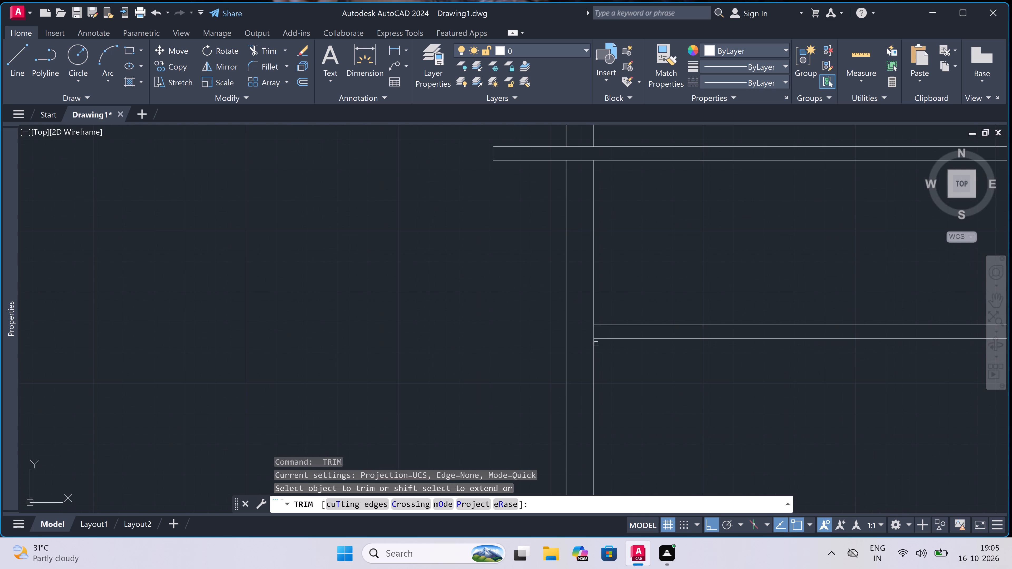
key(Escape)
key(l)
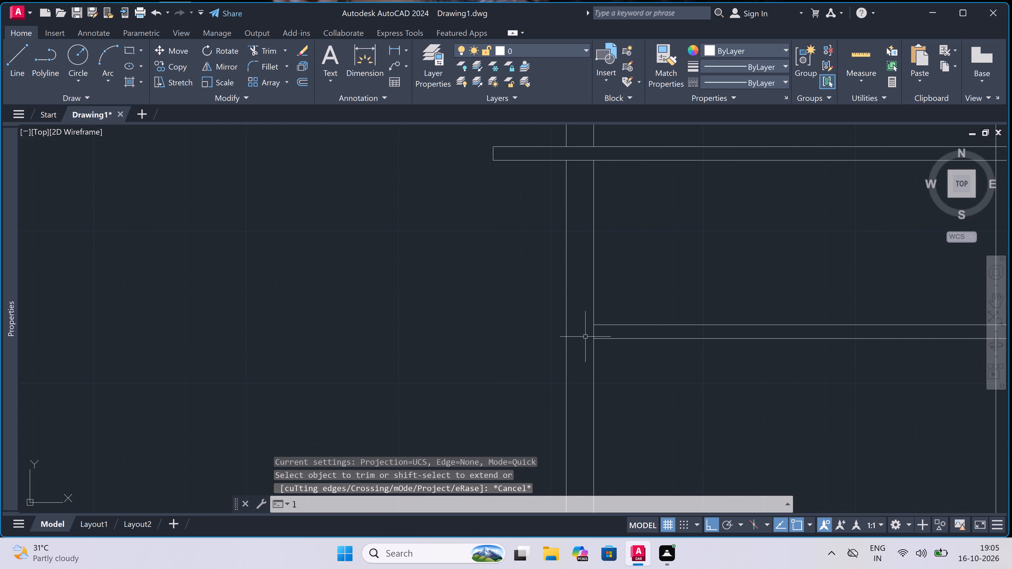
key(space)
click(593, 325)
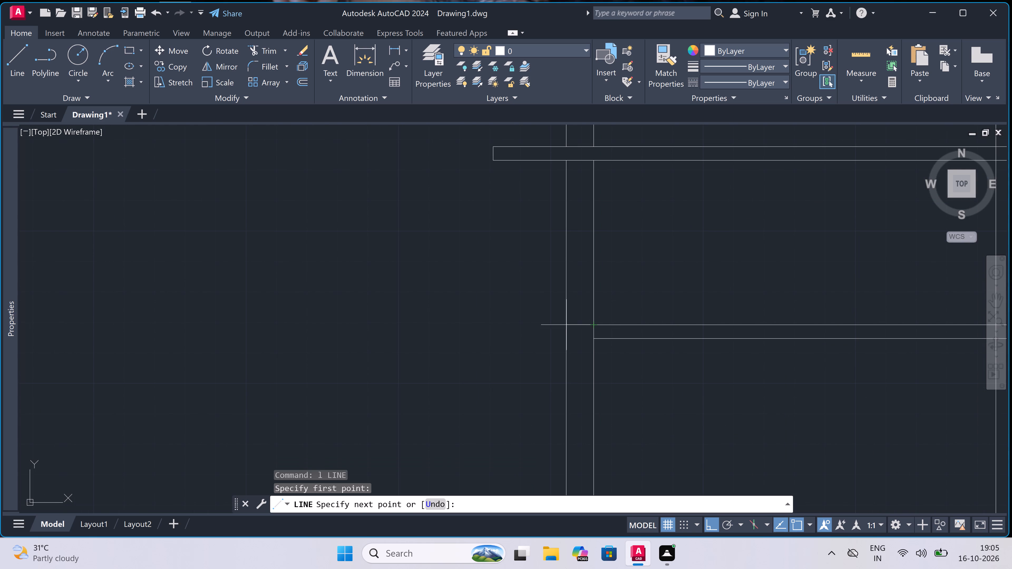
click(566, 326)
text(2')
key(space)
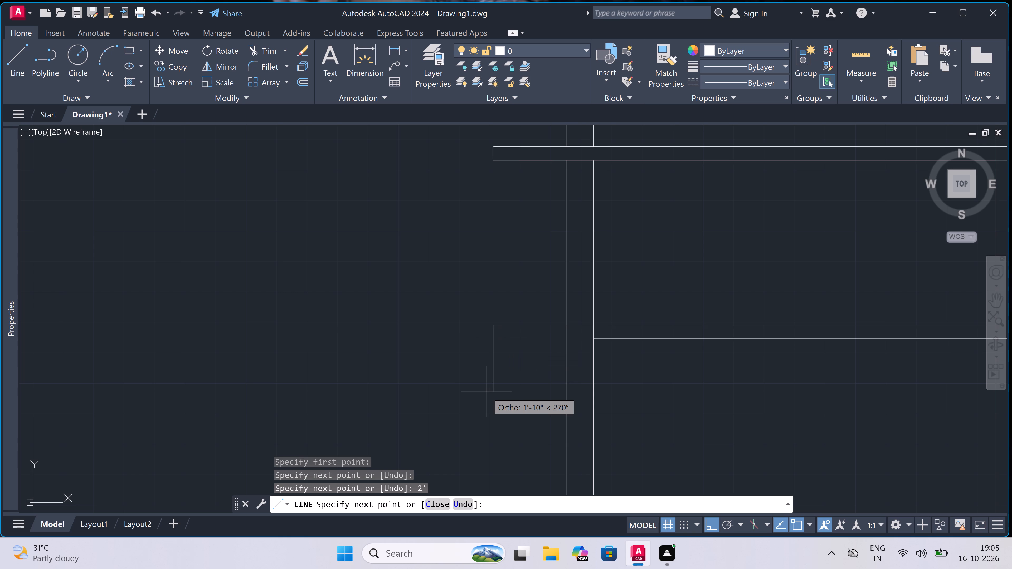
text(4.)
text(5")
key(space)
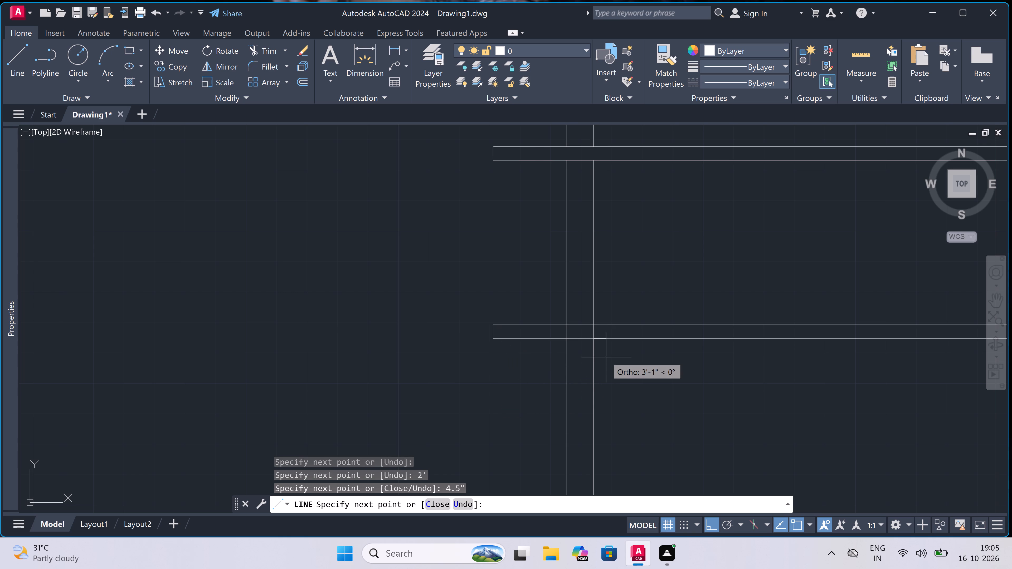
double_click(595, 337)
key(Escape)
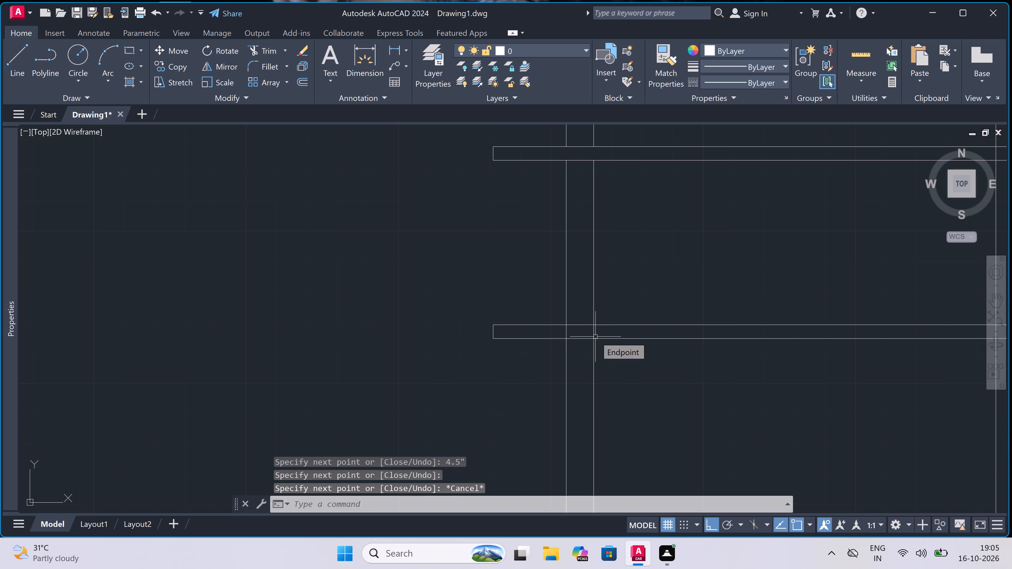
Trim the left outer wall's two lines between the lines of the lower 4.5" projection.
text(tr)
key(space)
scroll(593, 336, up, 2)
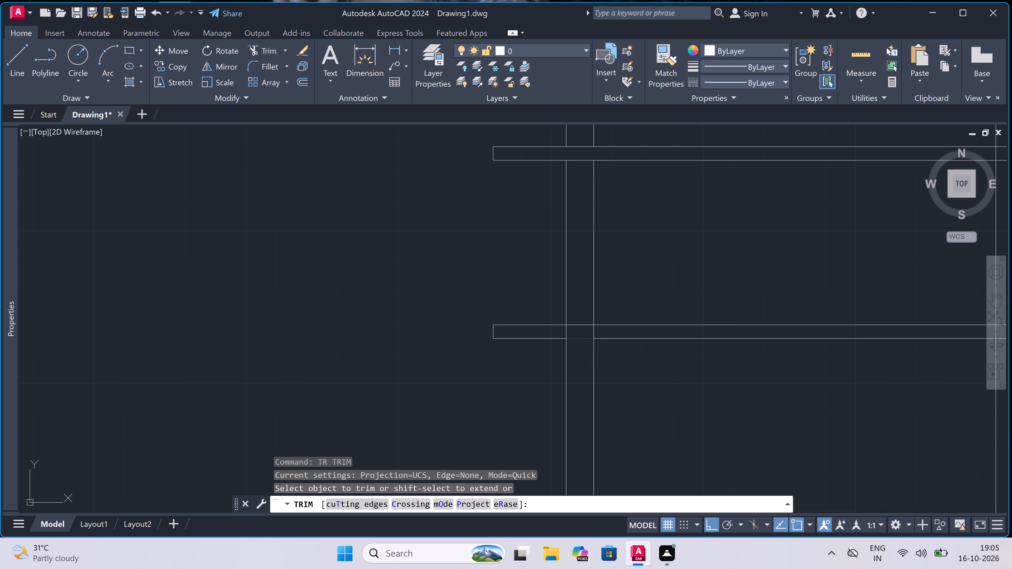
scroll(593, 336, up, 1)
click(602, 325)
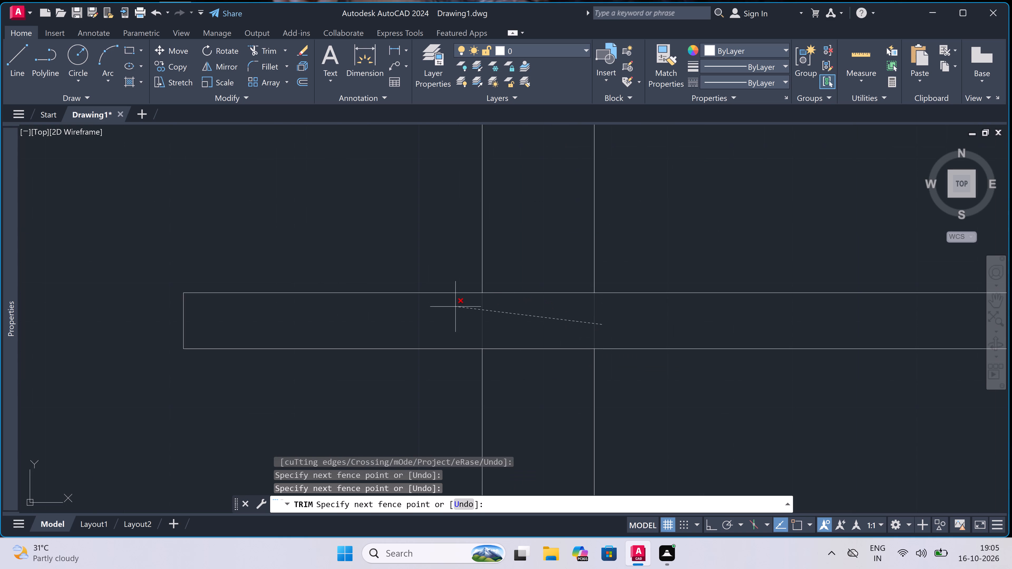
double_click(465, 314)
scroll(543, 315, down, 4)
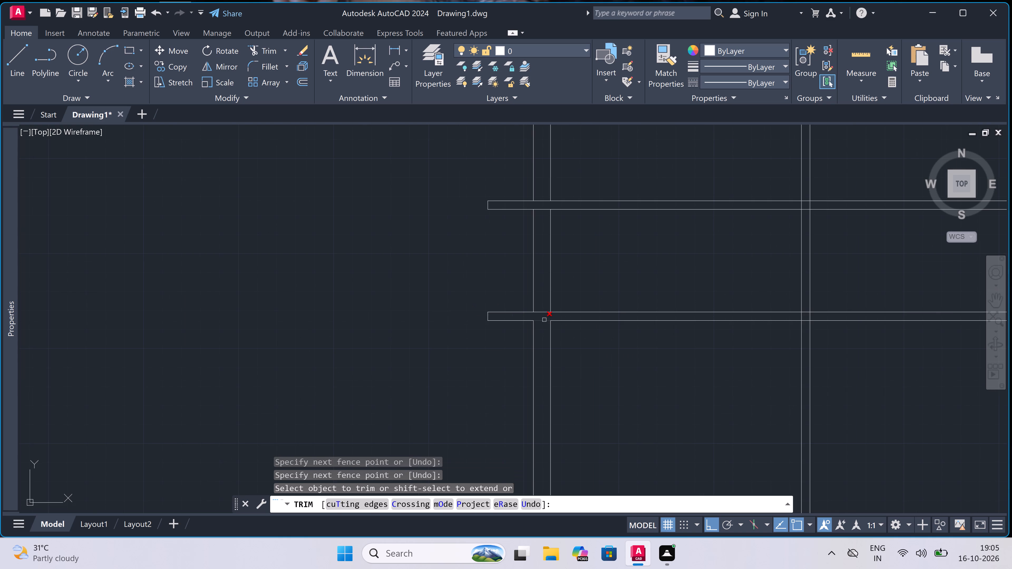
key(Escape)
Draw a three-sided outline from the upper cross wall: 6'9" down, across to 4'6" past the central partition's right face, and back up to that wall.
scroll(486, 317, down, 4)
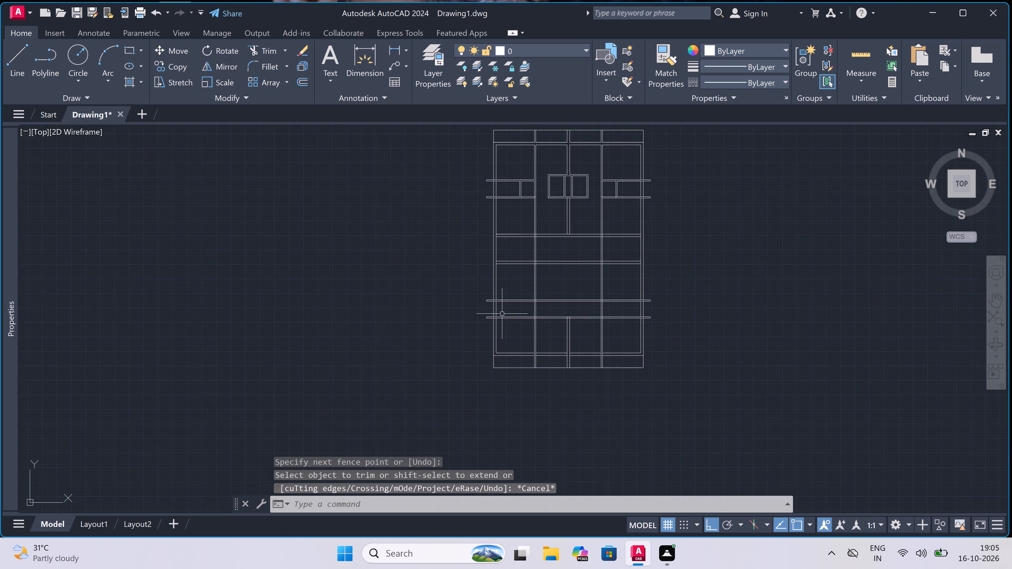
scroll(515, 314, up, 2)
scroll(516, 314, down, 2)
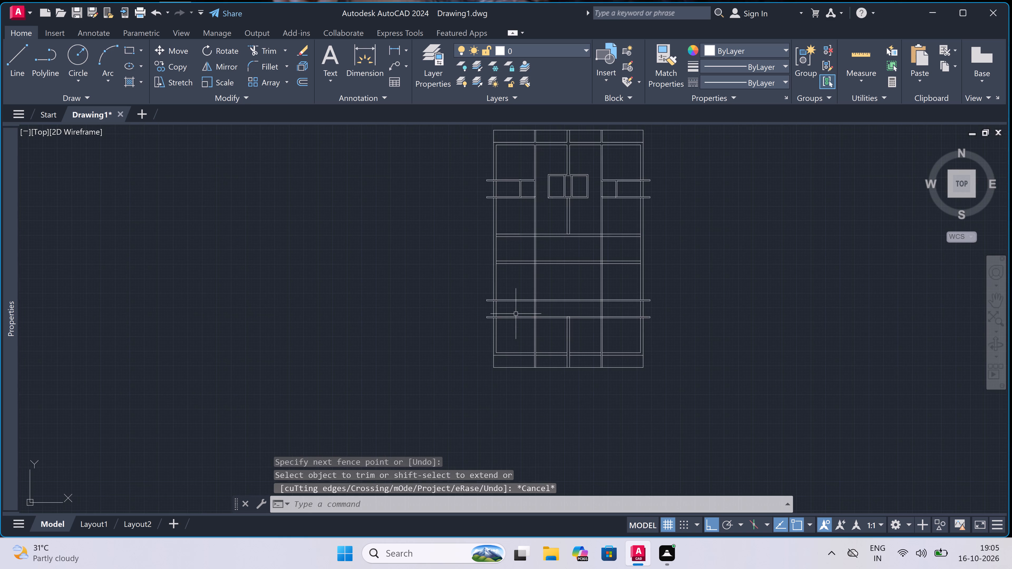
scroll(516, 314, up, 1)
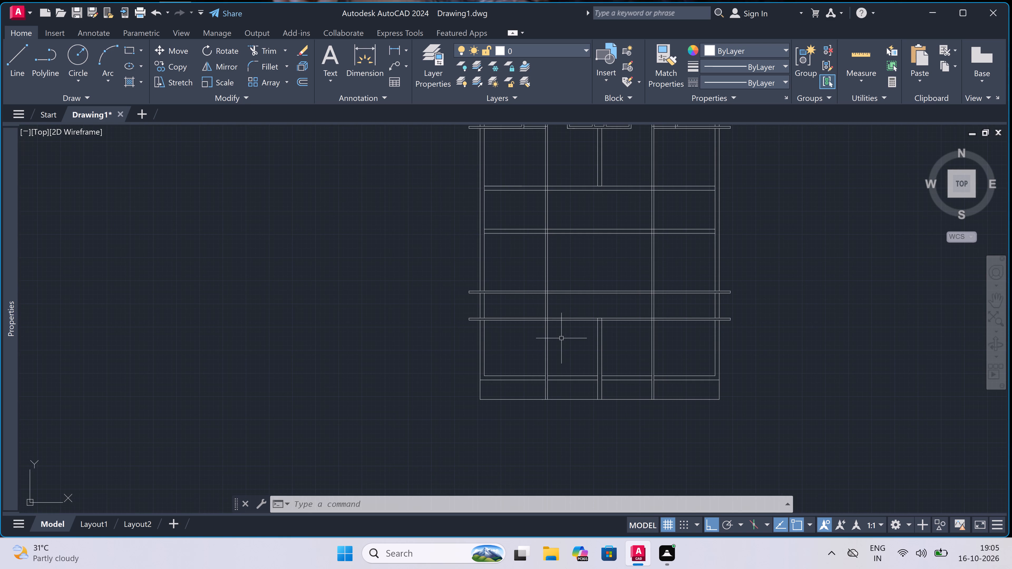
scroll(563, 340, down, 2)
scroll(563, 339, up, 3)
scroll(606, 297, up, 2)
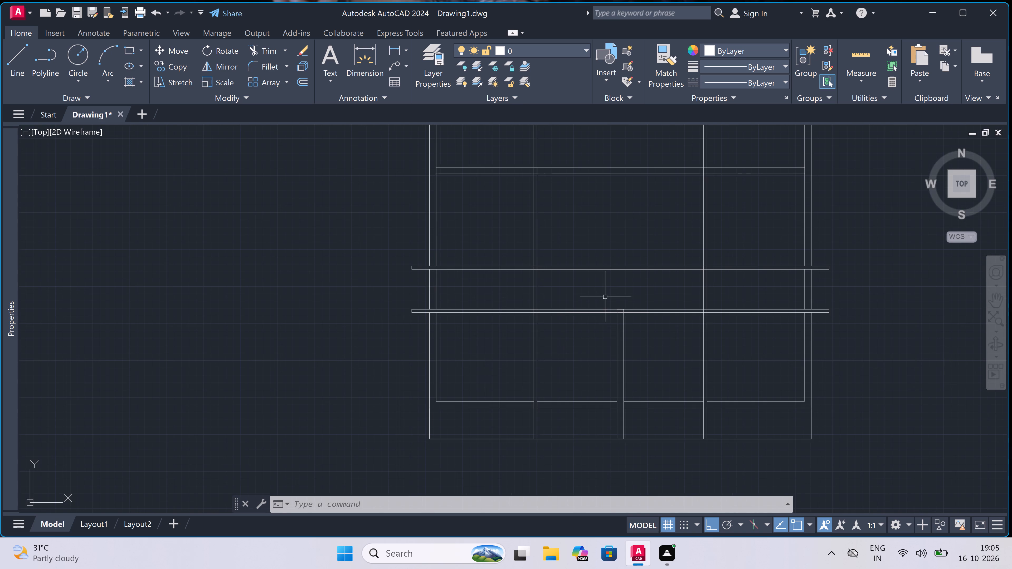
text(l)
key(space)
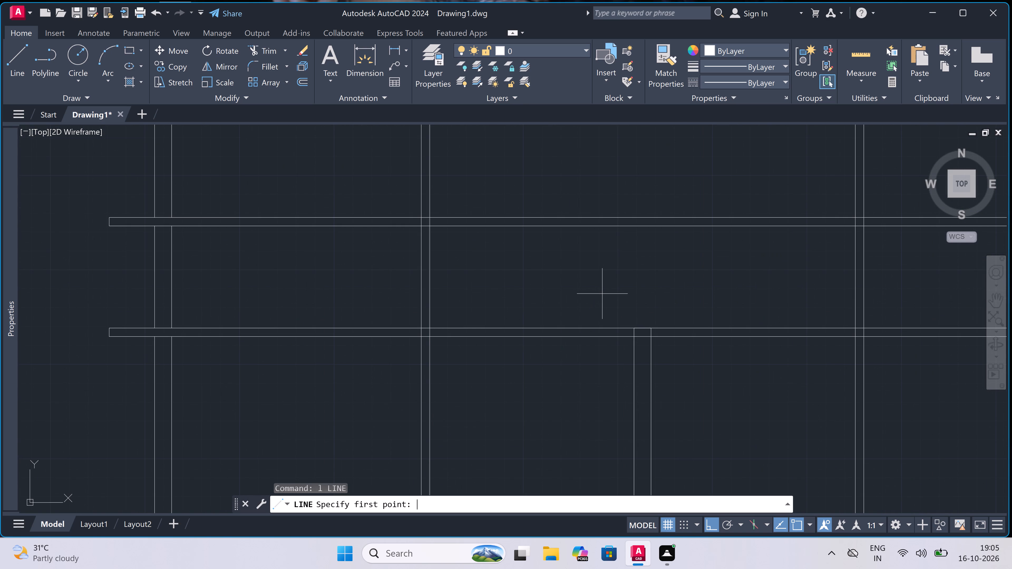
click(528, 223)
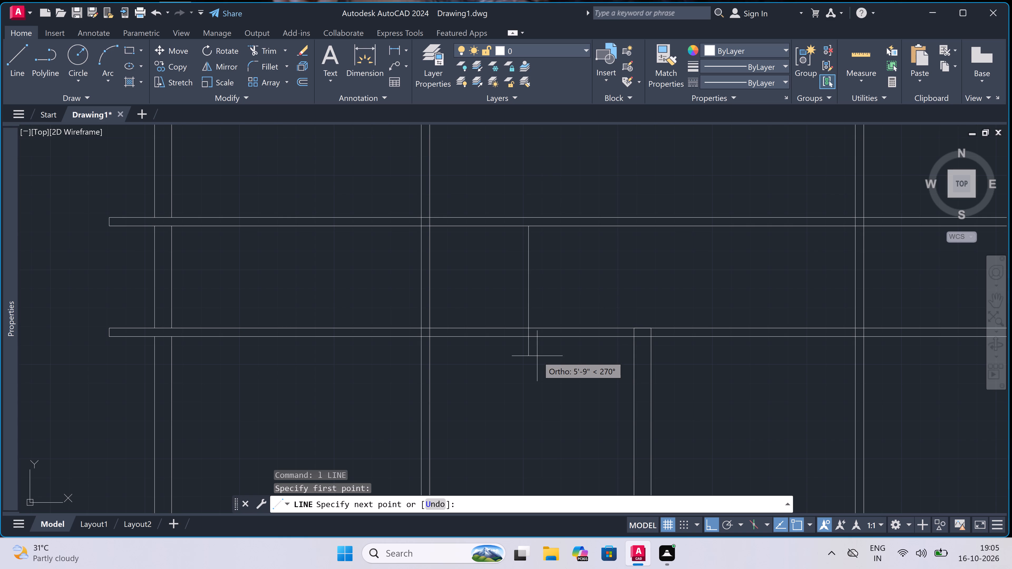
text(6'9")
key(space)
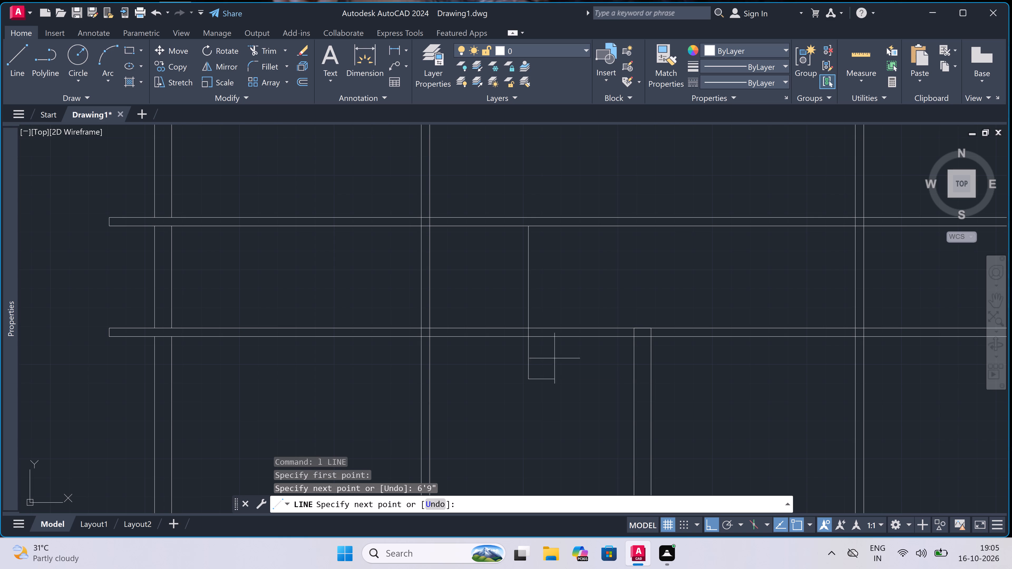
click(651, 380)
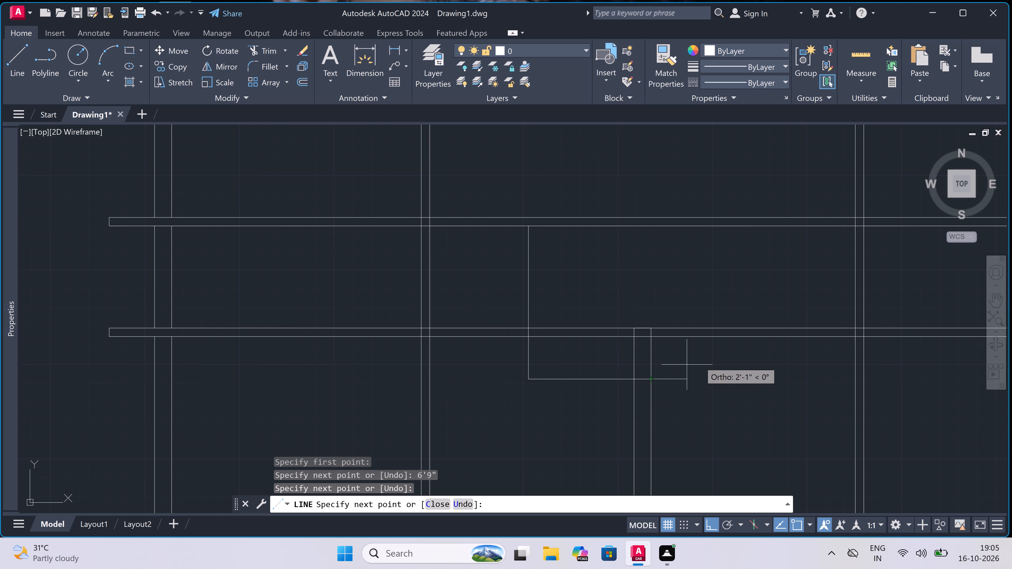
text(4'6")
key(space)
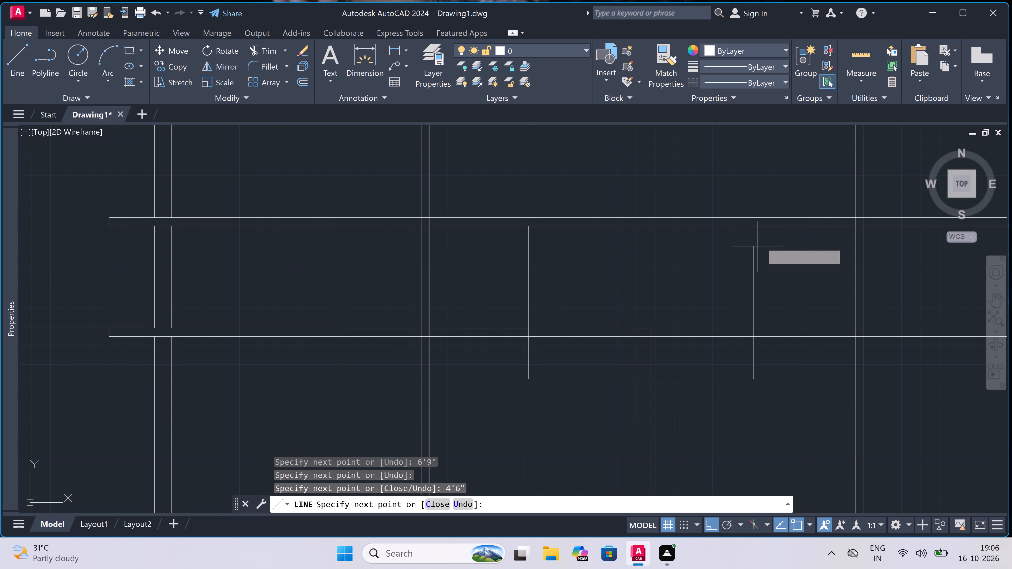
click(753, 219)
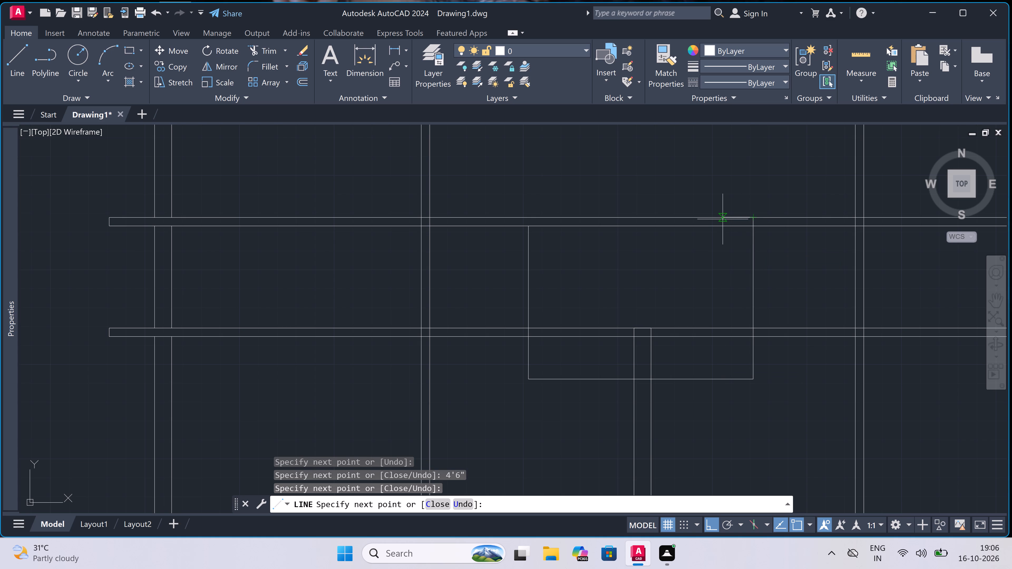
key(Escape)
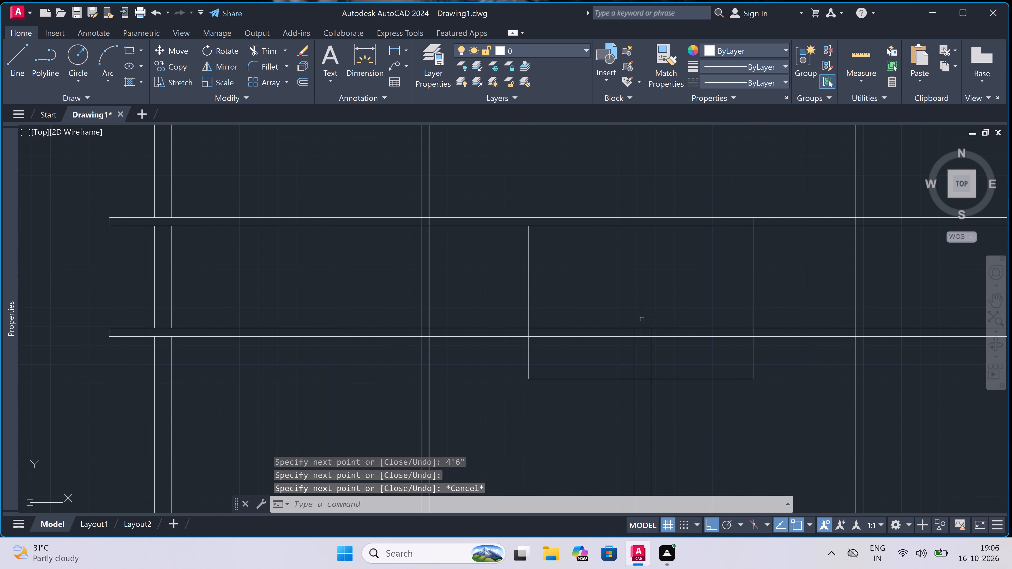
Trim the lower cross wall's lines and the central partition's lines where they run inside the central three-sided outline.
text(tr)
key(space)
click(673, 346)
double_click(679, 316)
drag(675, 335, 675, 336)
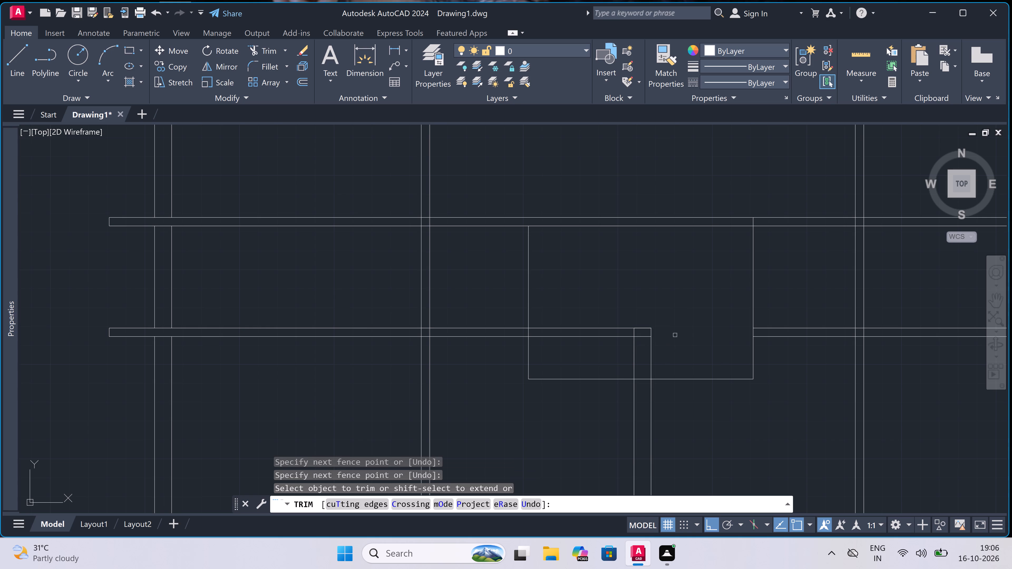
drag(675, 336, 674, 340)
triple_click(623, 359)
click(623, 359)
click(619, 323)
key(Escape)
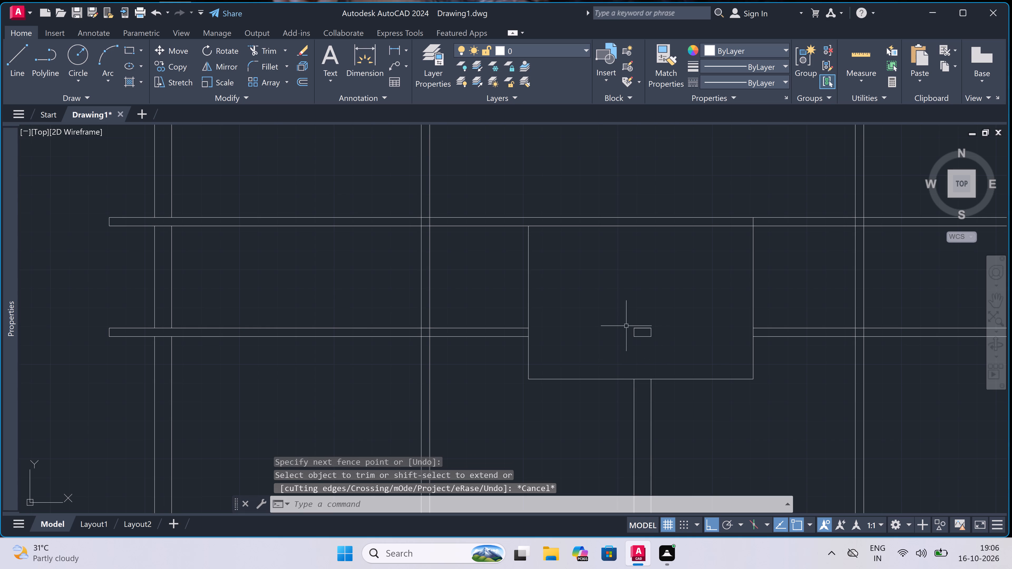
Erase the leftover small rectangle of line fragments inside the central outline.
click(671, 322)
click(608, 349)
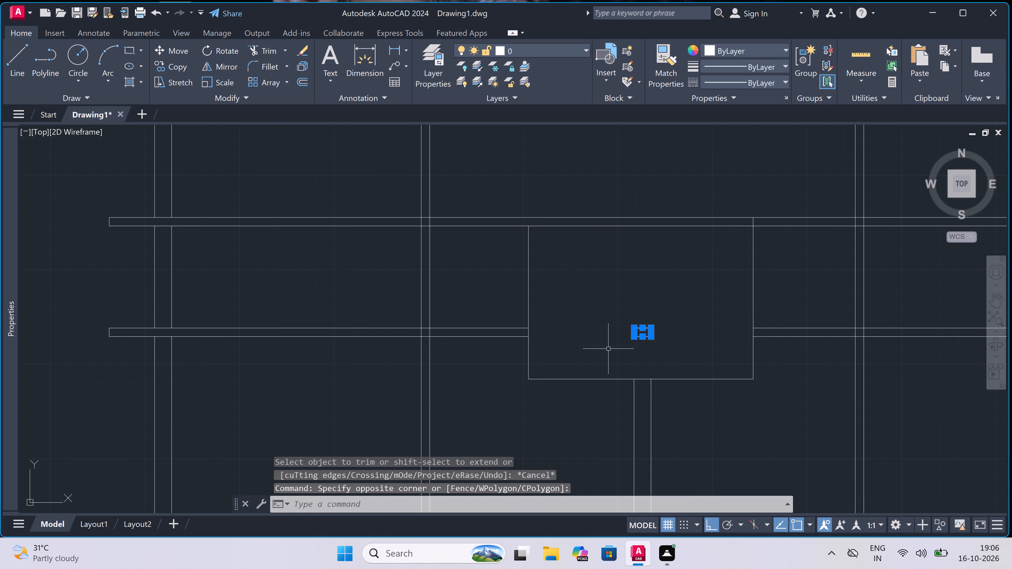
key(Delete)
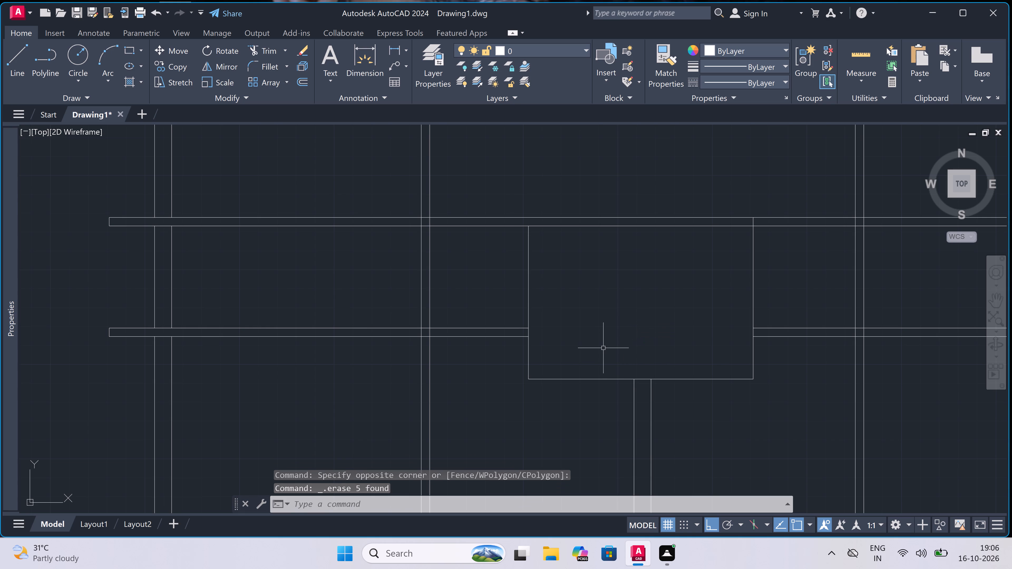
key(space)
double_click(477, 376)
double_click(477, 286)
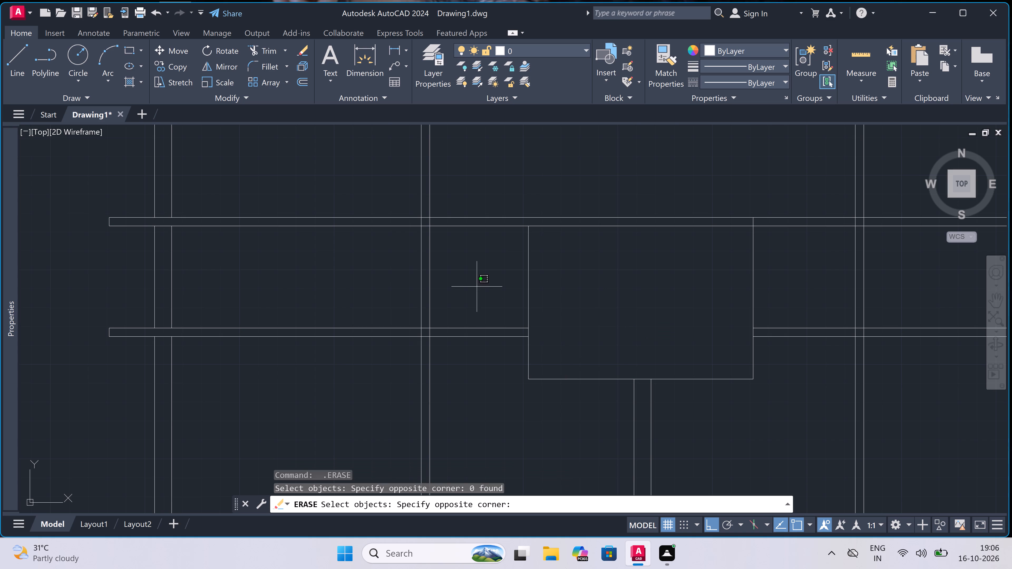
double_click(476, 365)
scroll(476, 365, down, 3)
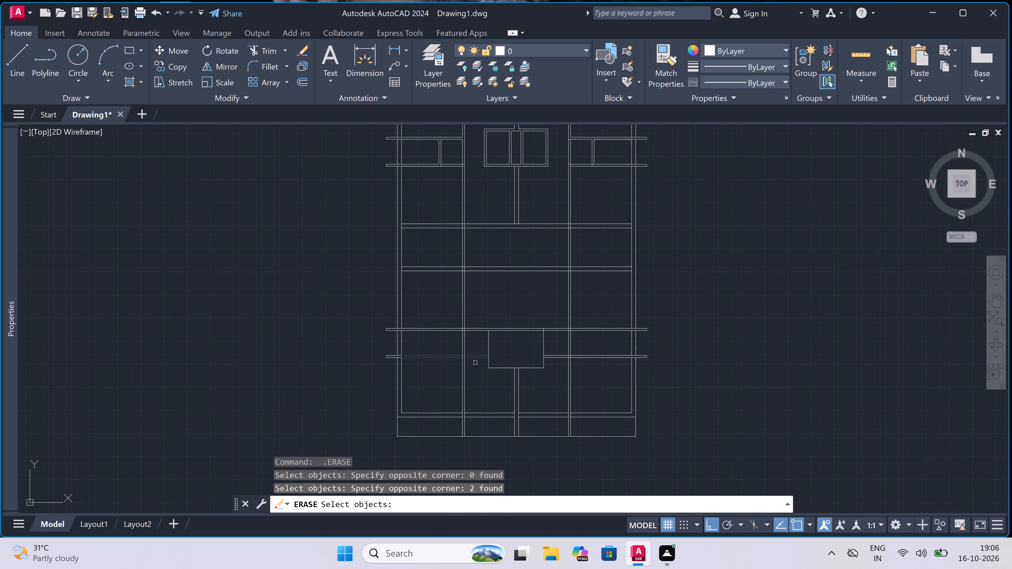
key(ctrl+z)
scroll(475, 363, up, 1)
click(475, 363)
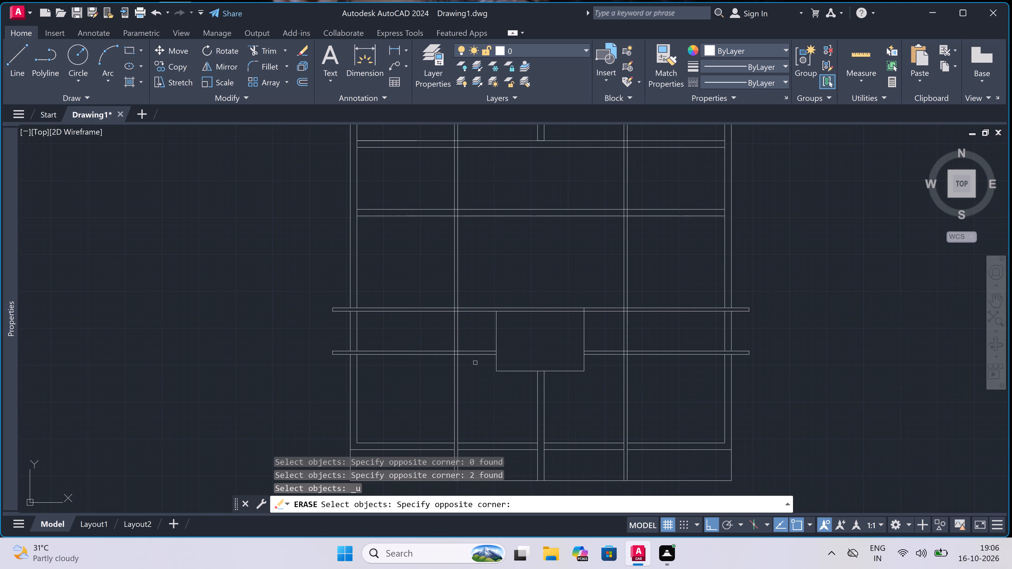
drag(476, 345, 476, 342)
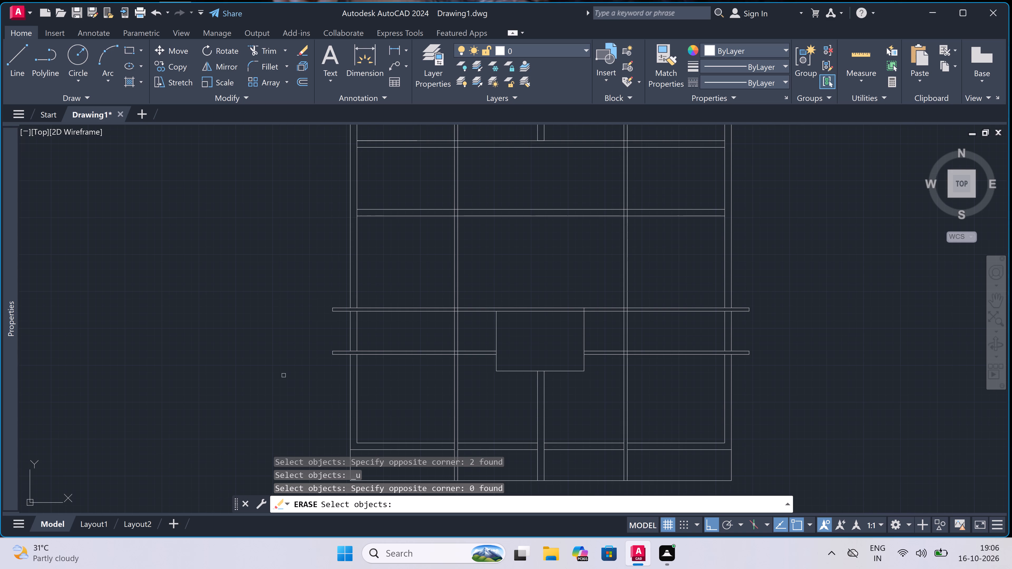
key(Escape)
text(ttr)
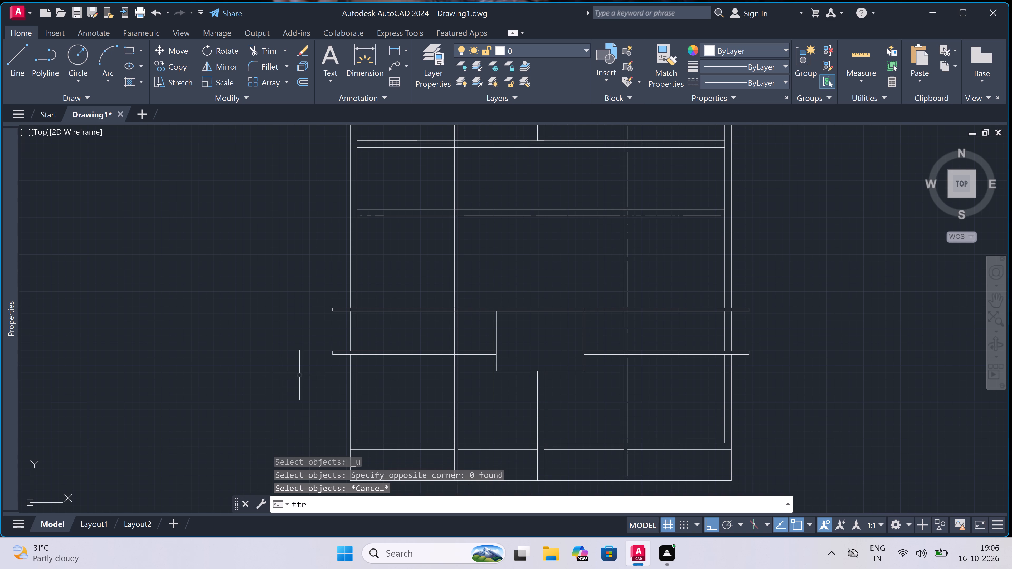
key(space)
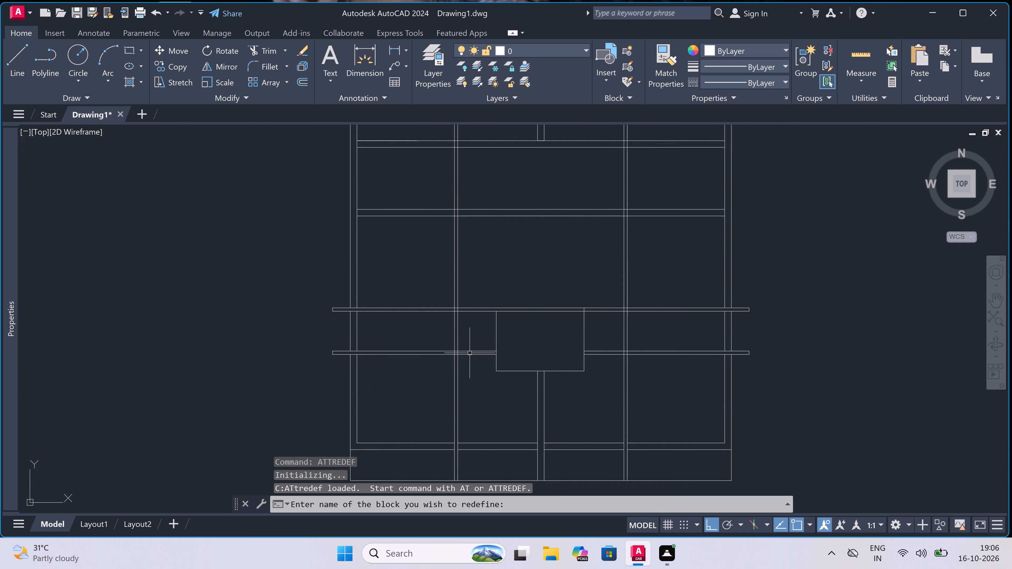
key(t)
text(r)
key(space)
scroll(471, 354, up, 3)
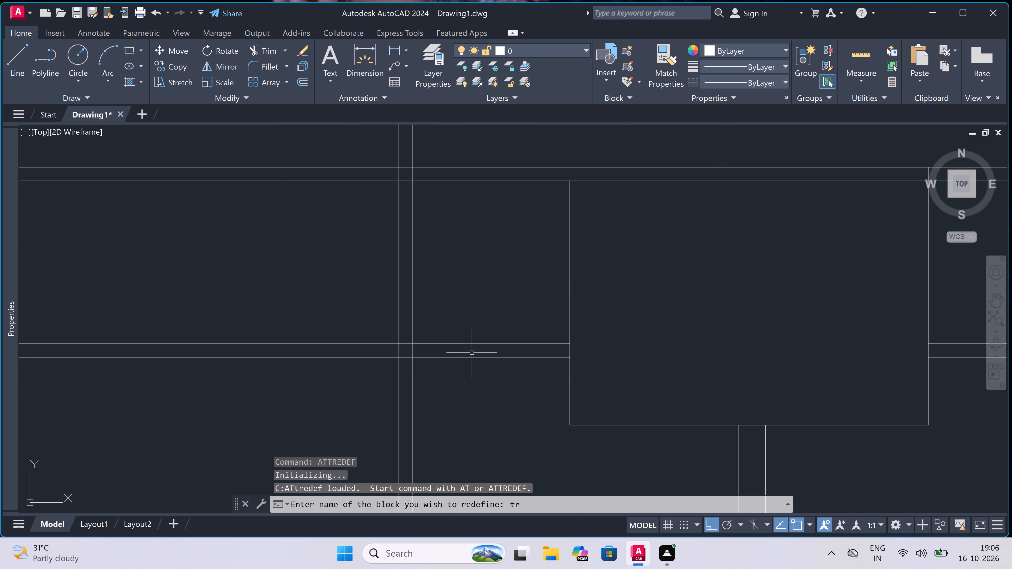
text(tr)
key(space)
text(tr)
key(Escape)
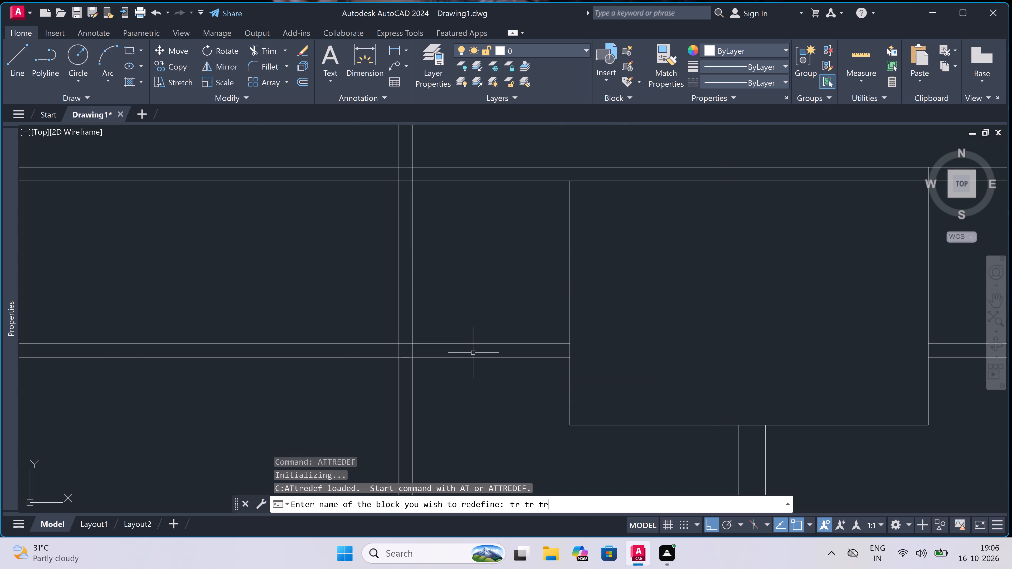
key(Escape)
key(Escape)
Trim the lower cross wall's lines on both sides of the central outline, back to the adjacent long vertical walls.
text(tr)
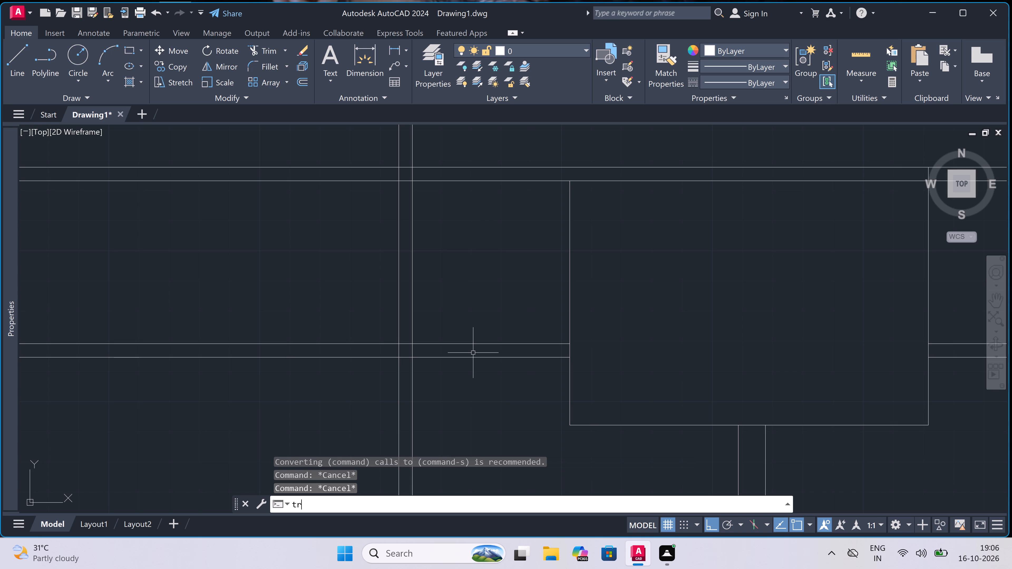
key(space)
scroll(473, 353, down, 2)
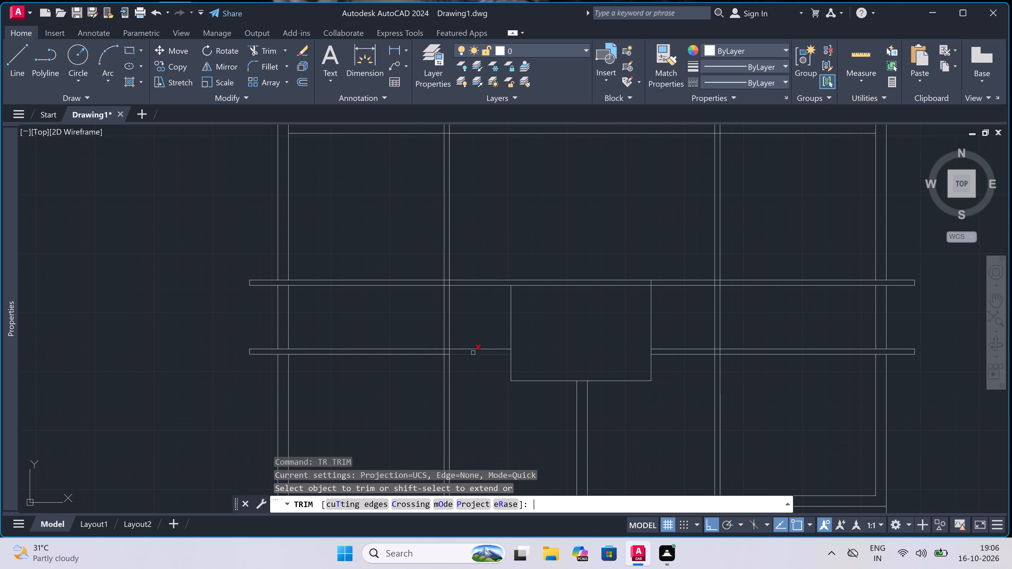
click(474, 353)
click(474, 353)
click(483, 338)
scroll(484, 338, down, 3)
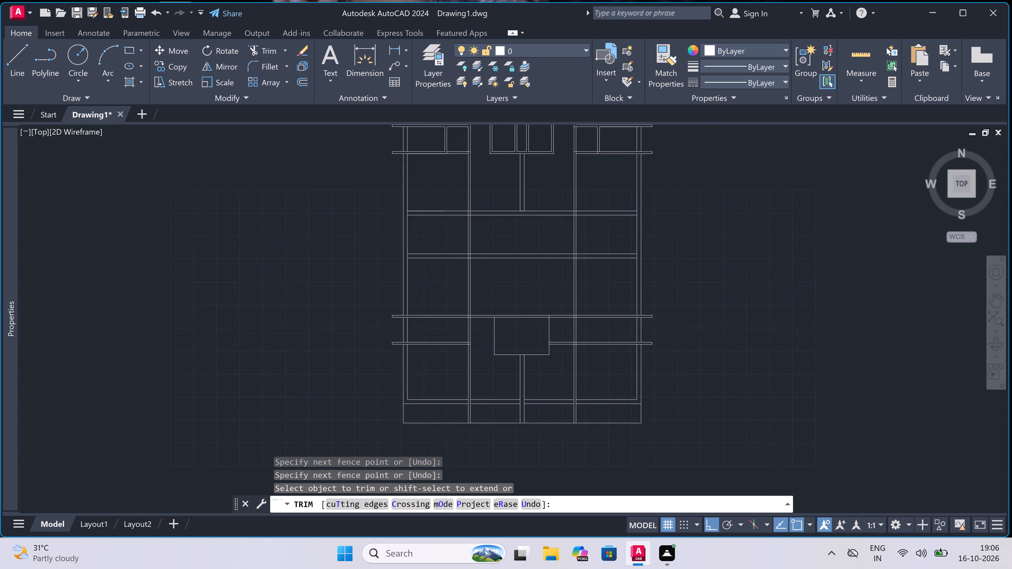
scroll(529, 331, up, 2)
click(531, 330)
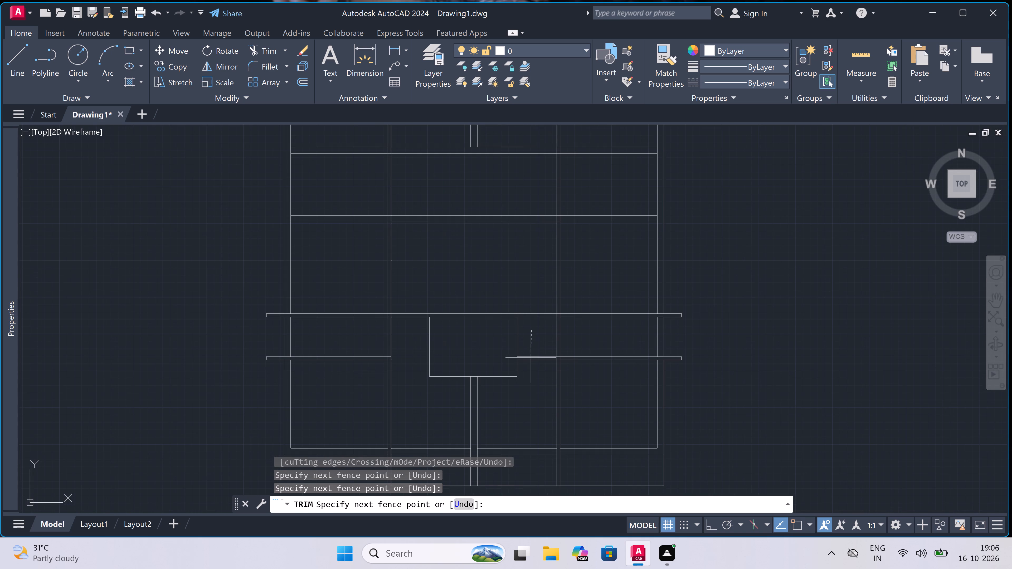
click(531, 358)
double_click(531, 358)
click(532, 373)
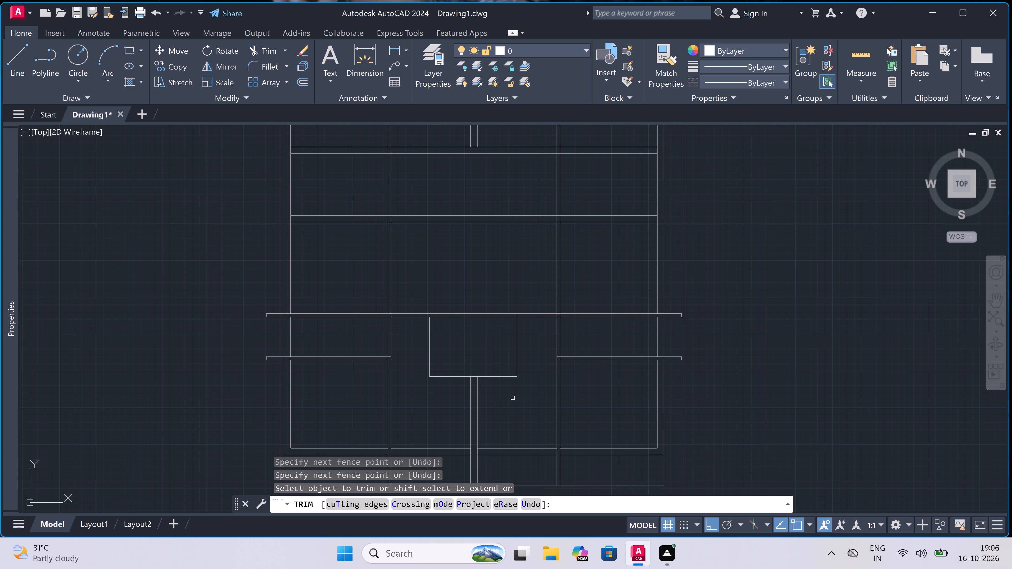
key(Escape)
Draw a line from the upper central box's lower-right corner down to the outline's bottom level, 4.5" further down, and across to the central partition.
scroll(468, 410, down, 2)
scroll(486, 368, up, 1)
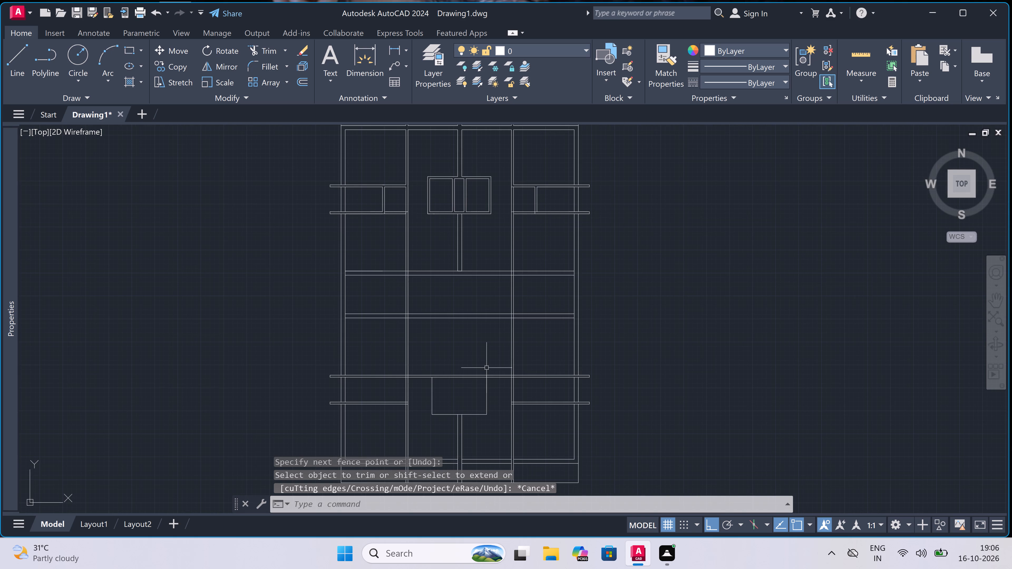
key(l)
key(space)
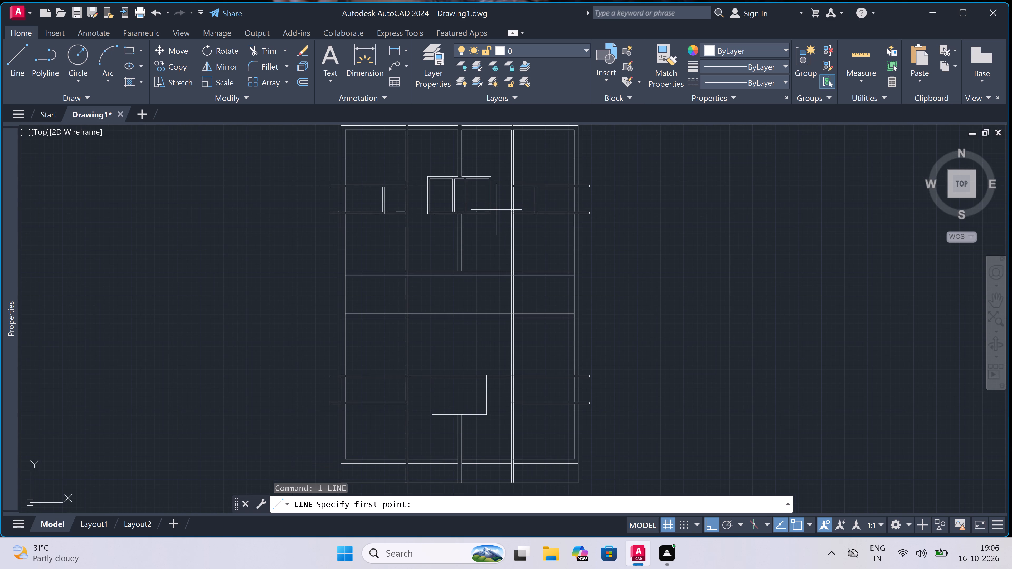
click(494, 213)
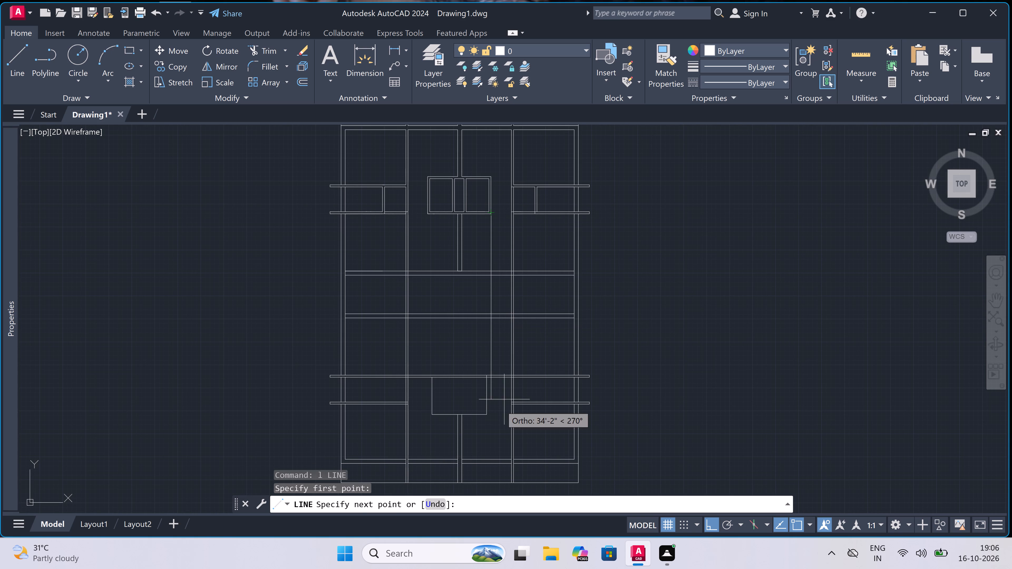
scroll(482, 422, up, 3)
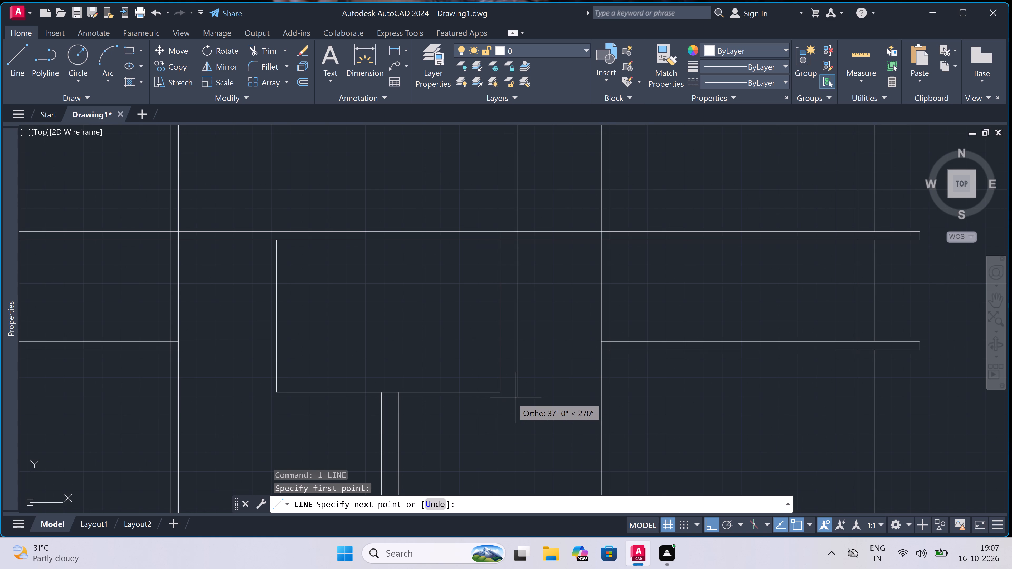
double_click(519, 390)
text(4.5")
key(space)
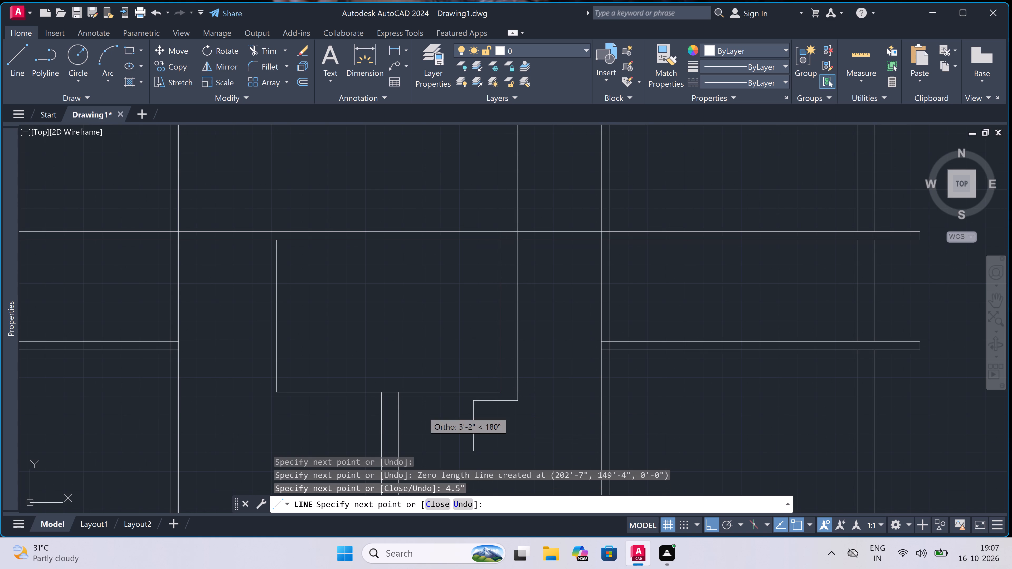
click(401, 404)
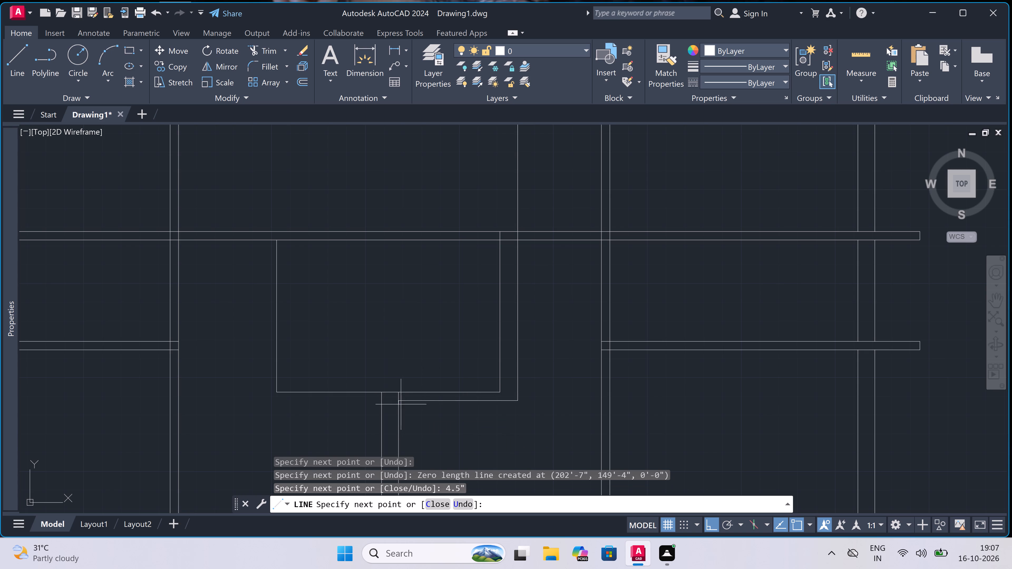
key(Escape)
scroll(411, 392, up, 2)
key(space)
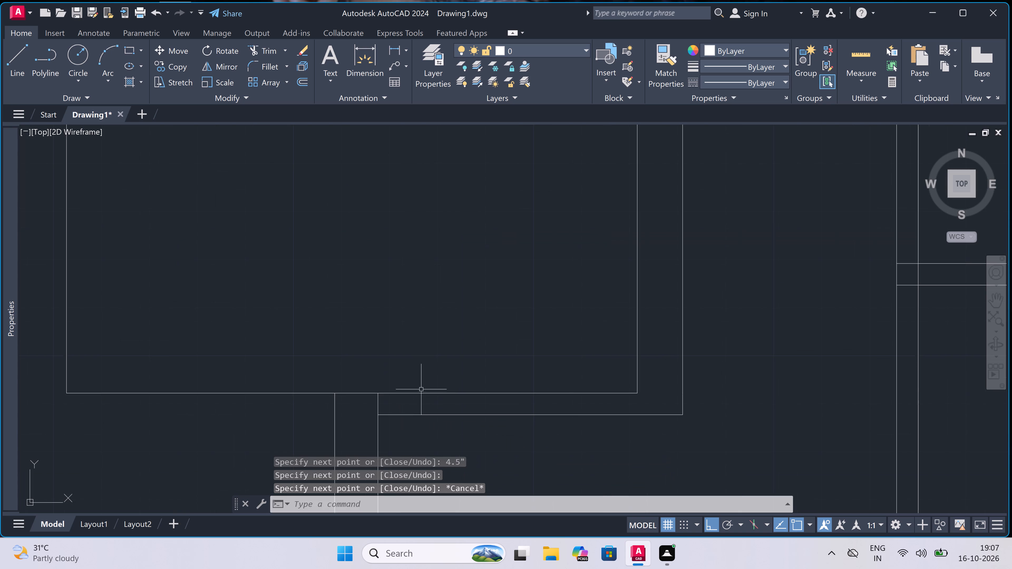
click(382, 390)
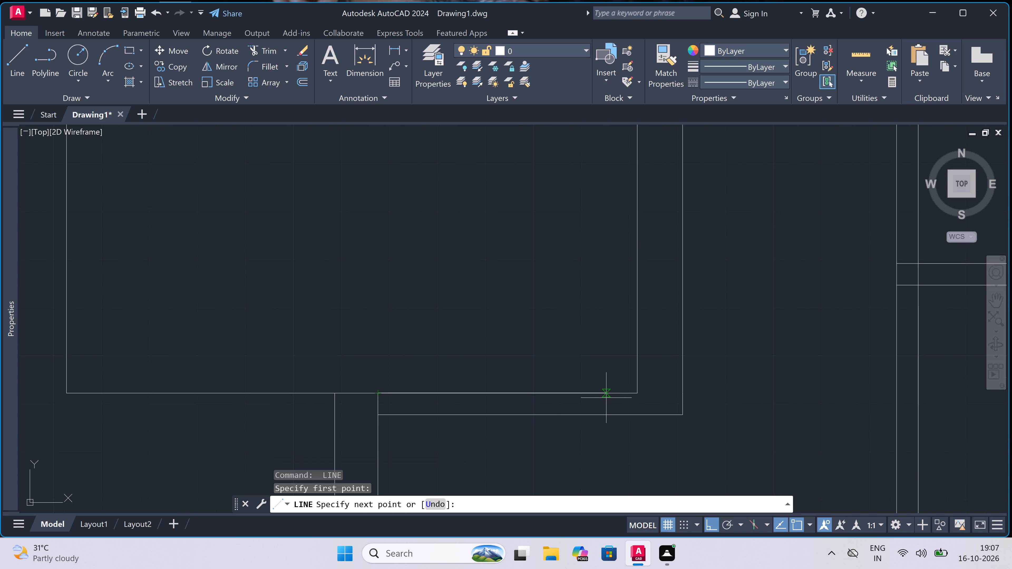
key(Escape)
Draw a line from the enclosure's inner lower-right corner to the outer right line, back 4.5", and up to the cross wall's upper line.
key(space)
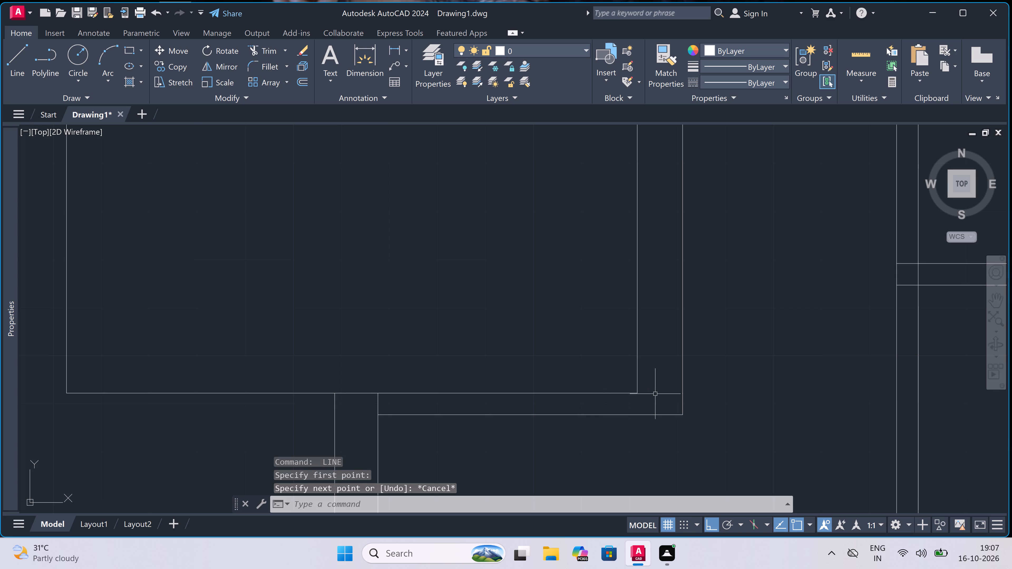
scroll(669, 392, up, 2)
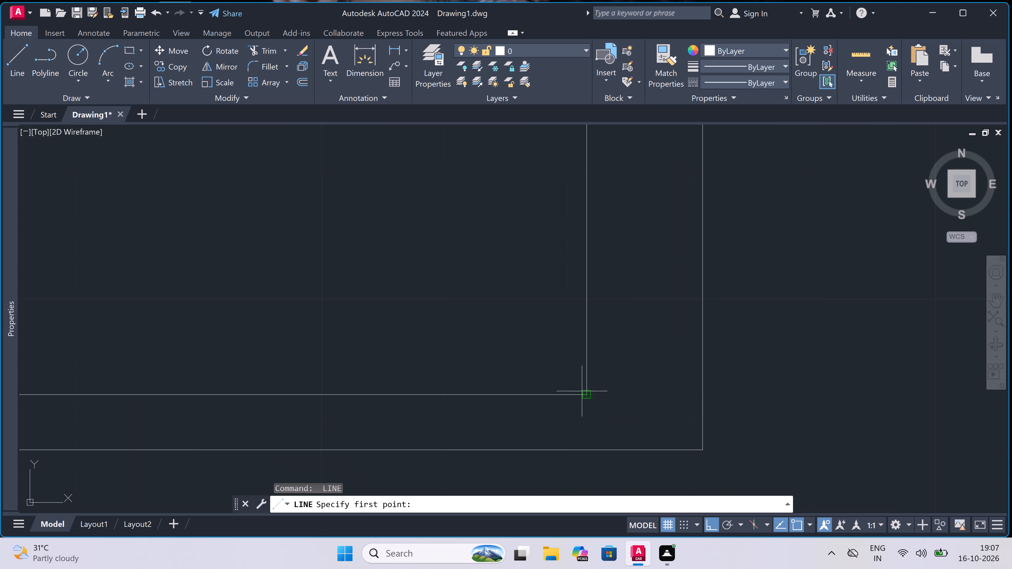
click(582, 391)
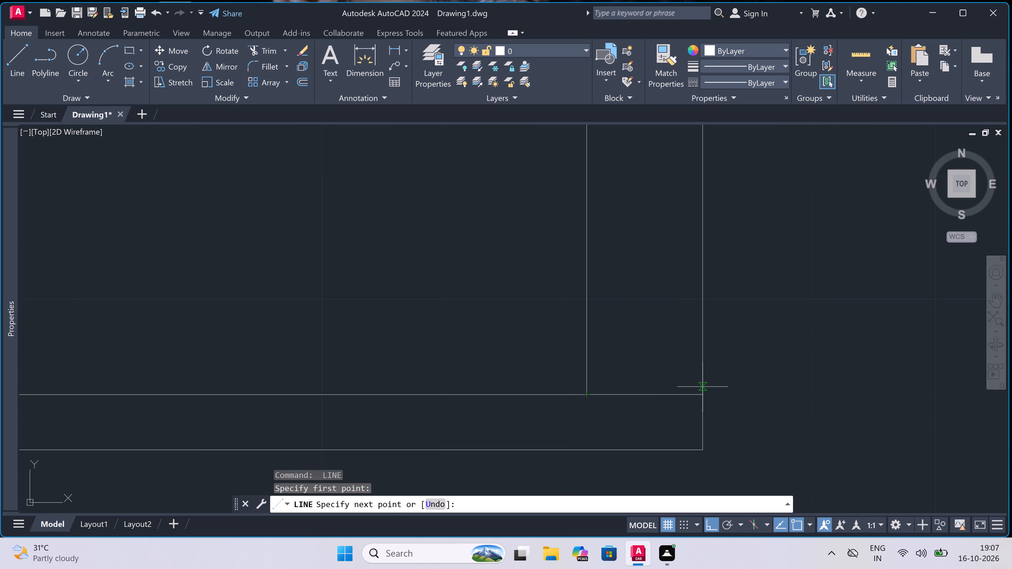
click(705, 393)
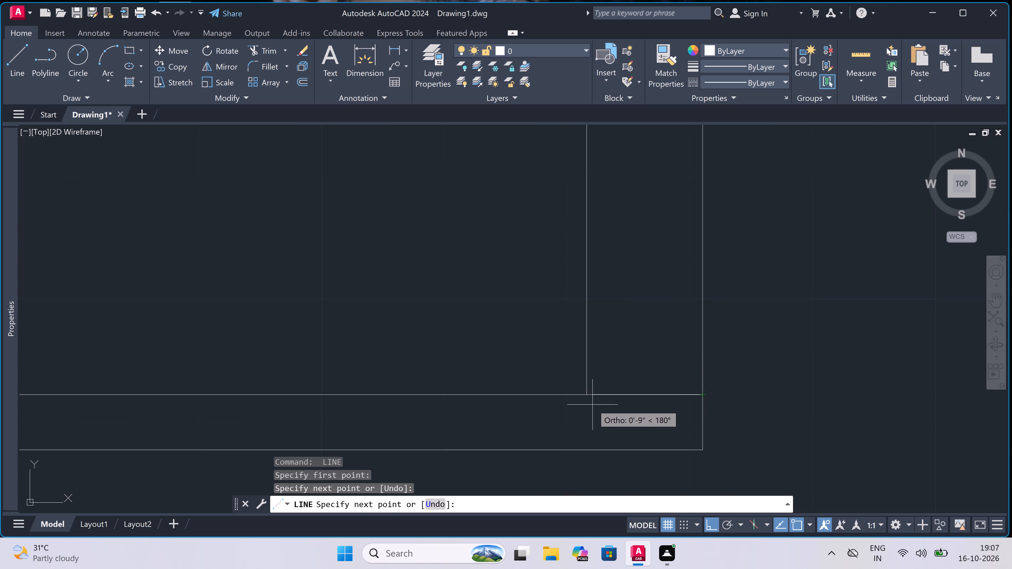
text(4.5")
key(space)
scroll(615, 321, down, 6)
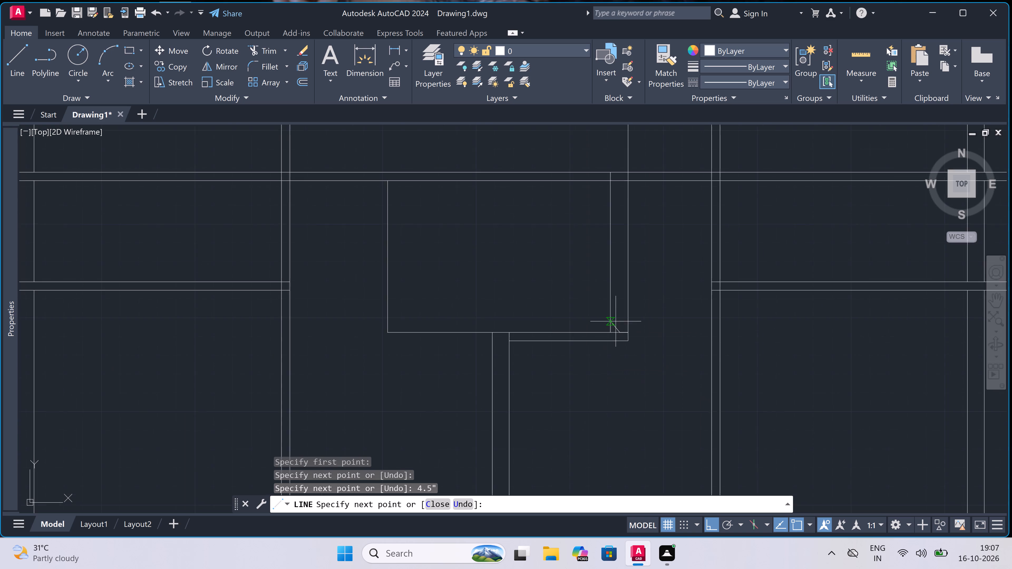
scroll(620, 254, up, 4)
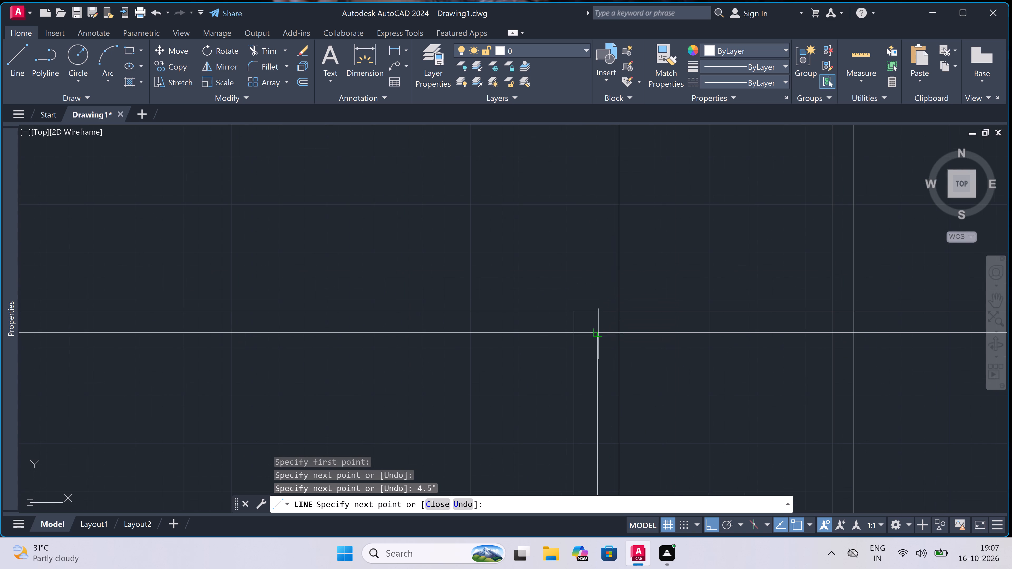
scroll(600, 339, up, 2)
click(588, 270)
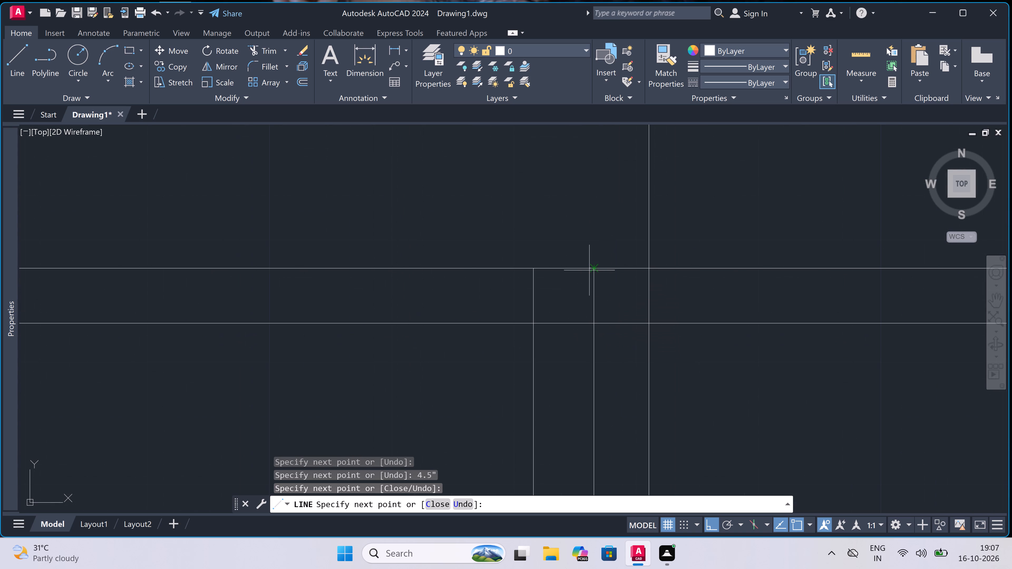
key(Escape)
Draw a line from the upper central box's lower-left corner down to the enclosure's bottom level, 4.5" further down, and across to the central partition.
scroll(589, 271, down, 4)
scroll(565, 273, down, 3)
key(space)
scroll(501, 320, down, 1)
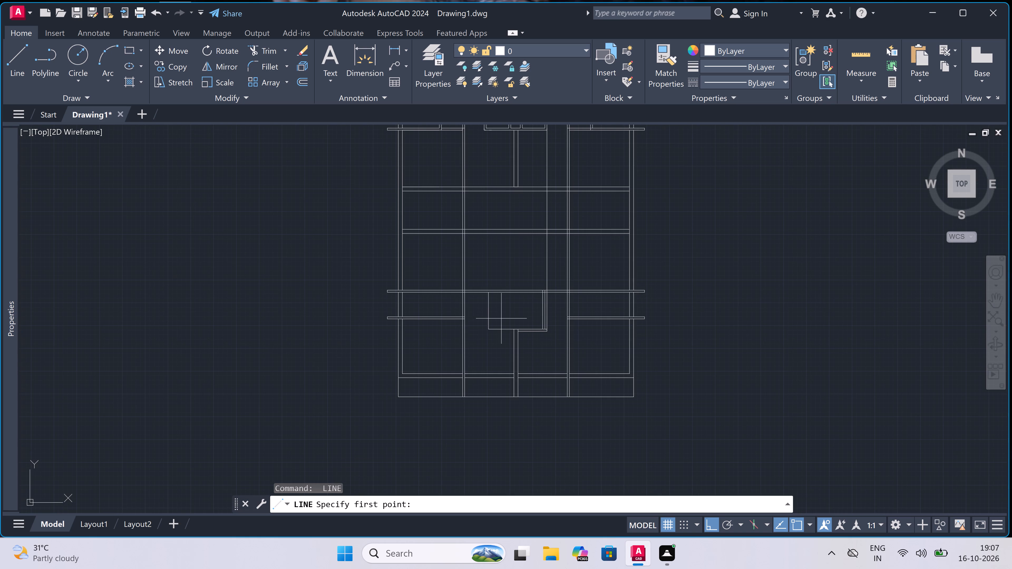
click(482, 131)
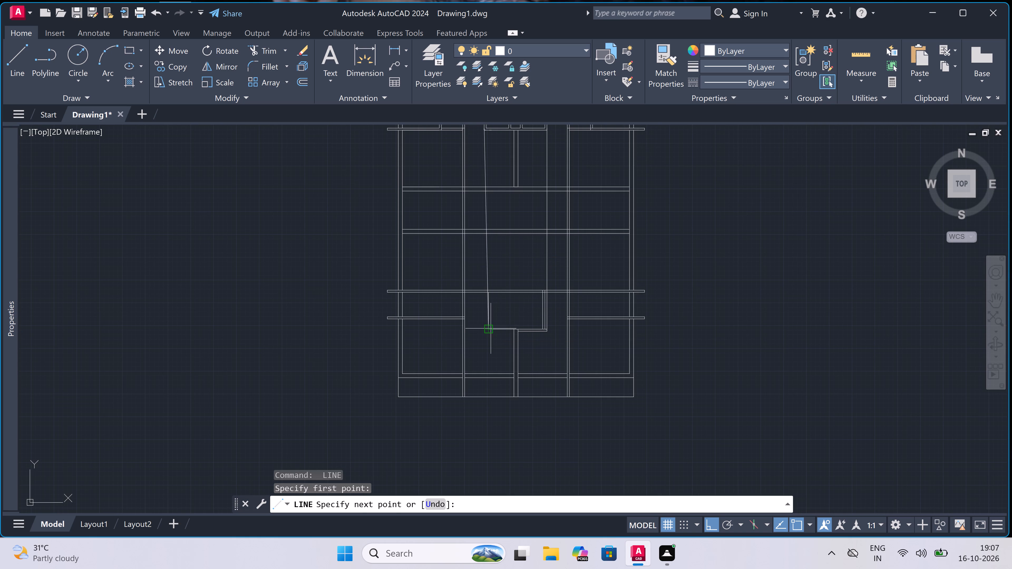
scroll(484, 329, up, 5)
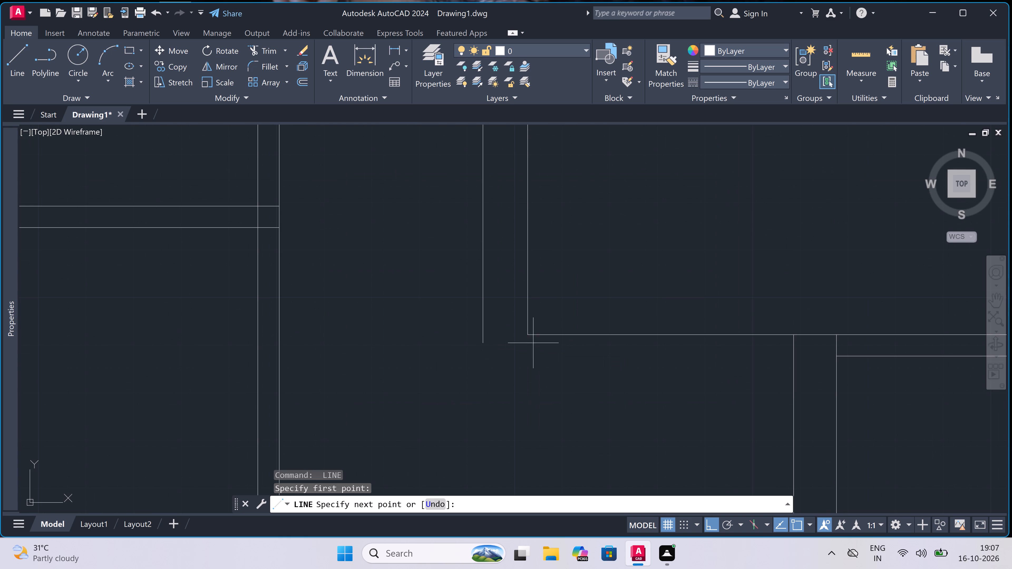
triple_click(484, 337)
text(4.5")
key(space)
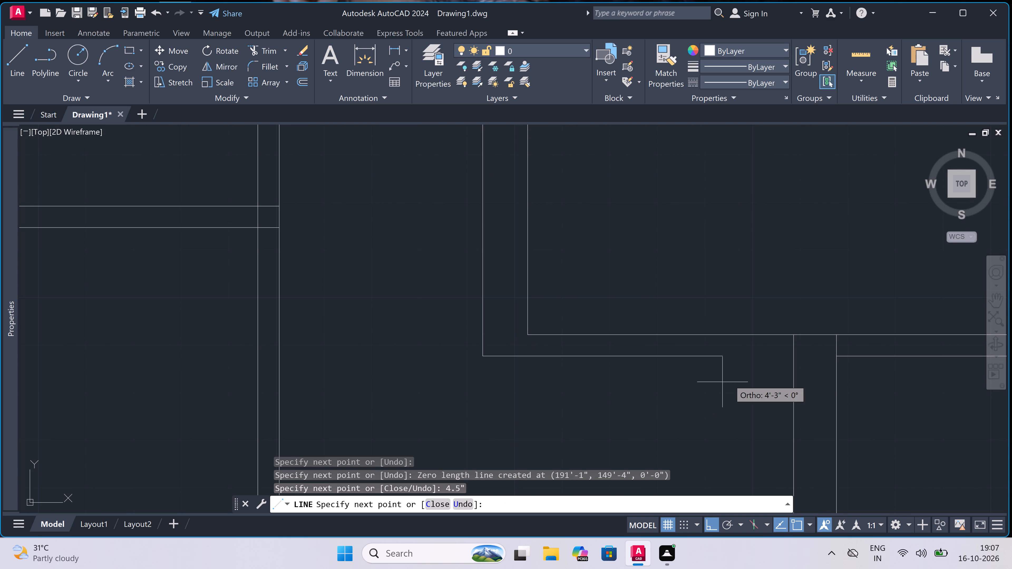
click(795, 360)
key(Escape)
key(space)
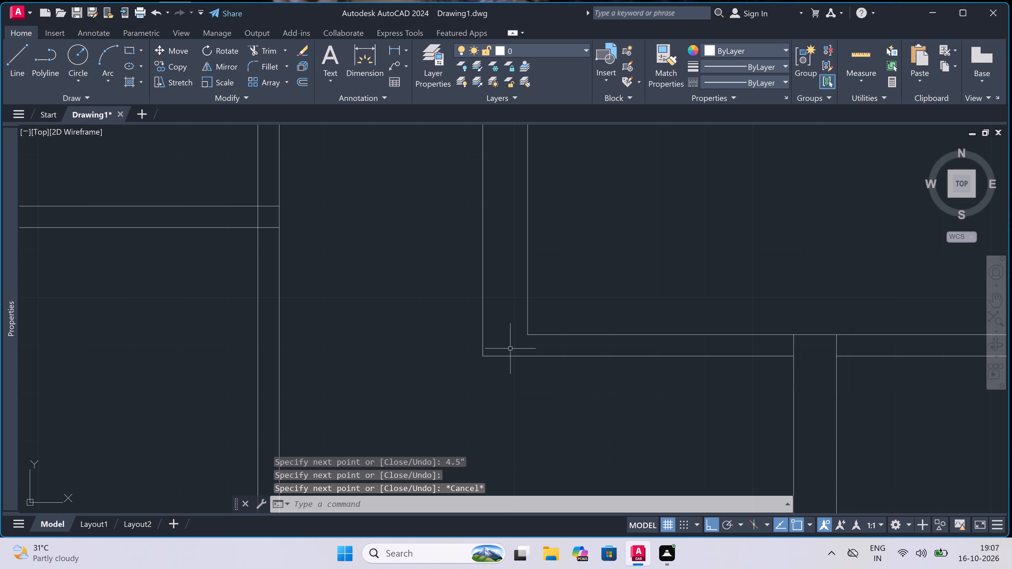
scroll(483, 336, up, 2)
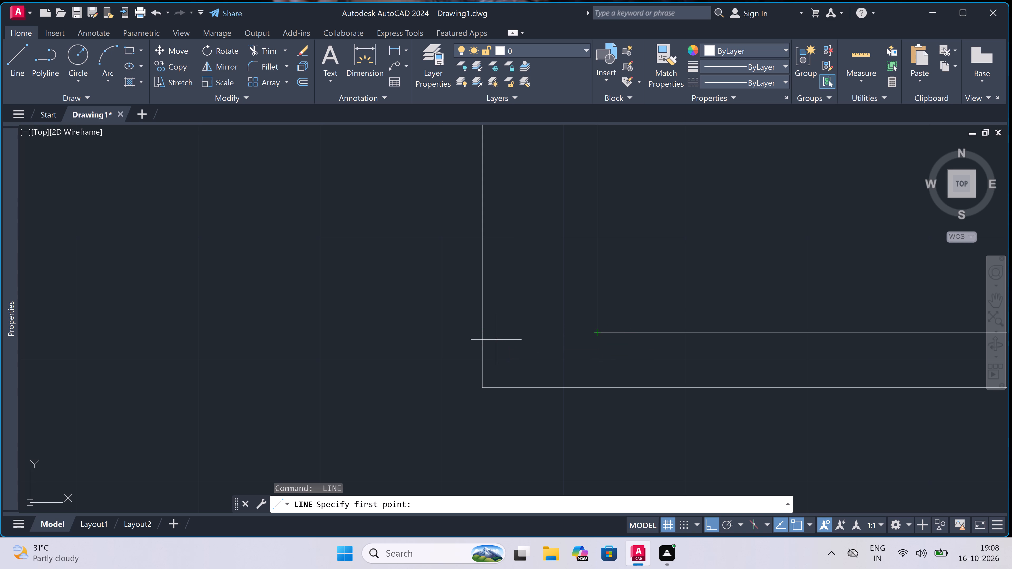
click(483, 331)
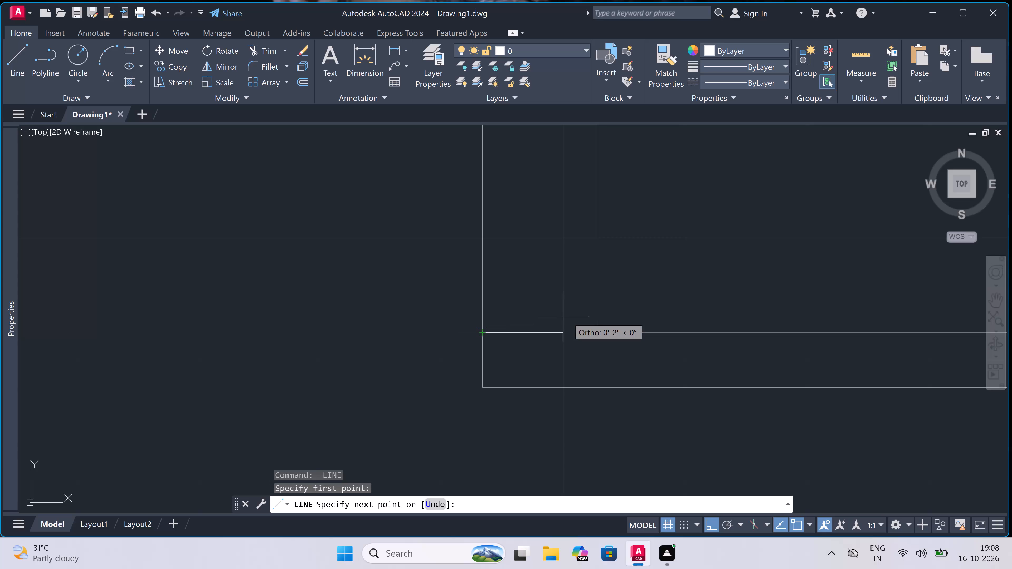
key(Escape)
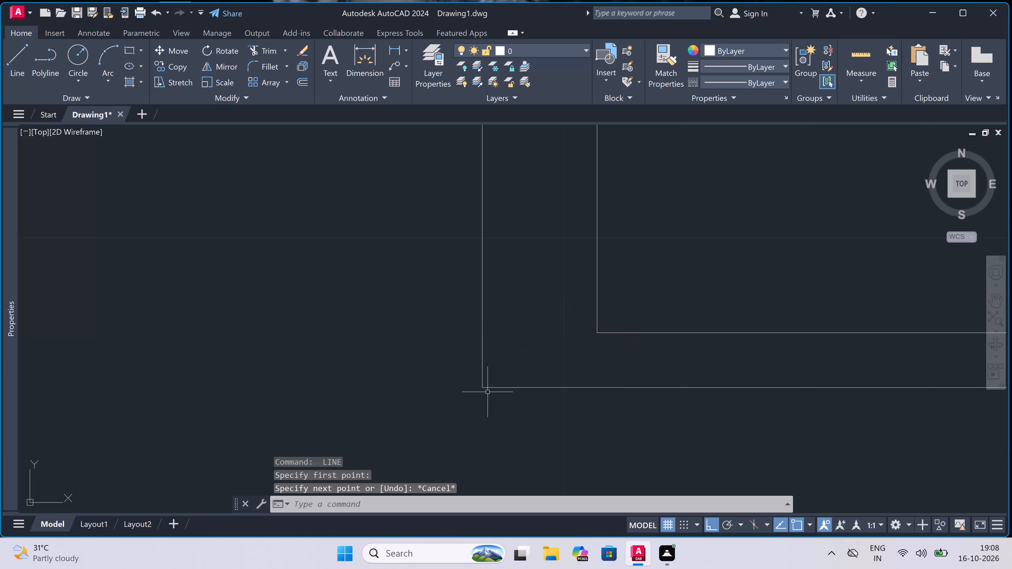
Draw a line from the enclosure's outer lower-left corner 4.5" inward along its bottom line, and up to the cross wall's lower line.
key(space)
click(483, 387)
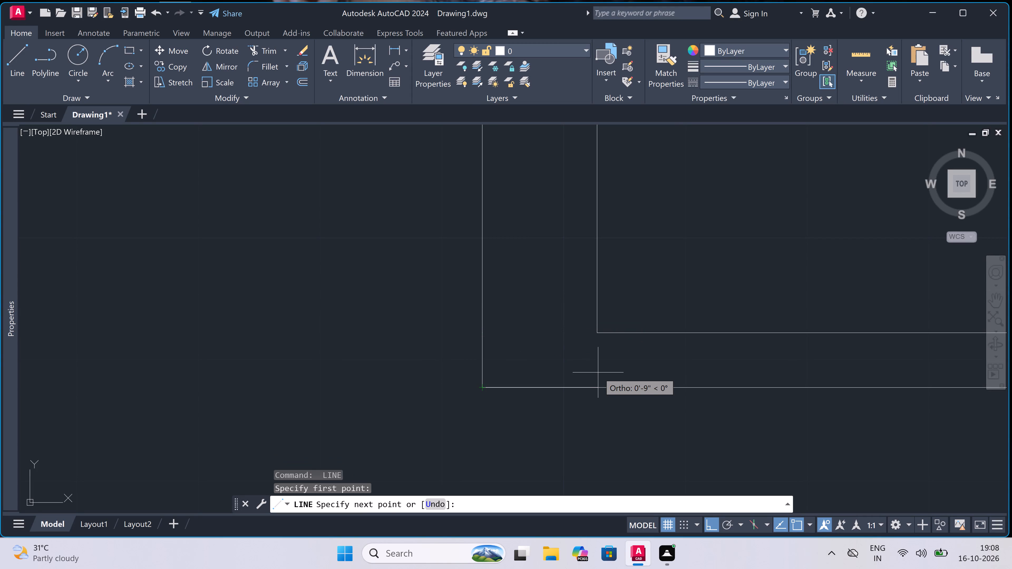
key(4)
text(.5")
key(space)
scroll(503, 425, down, 3)
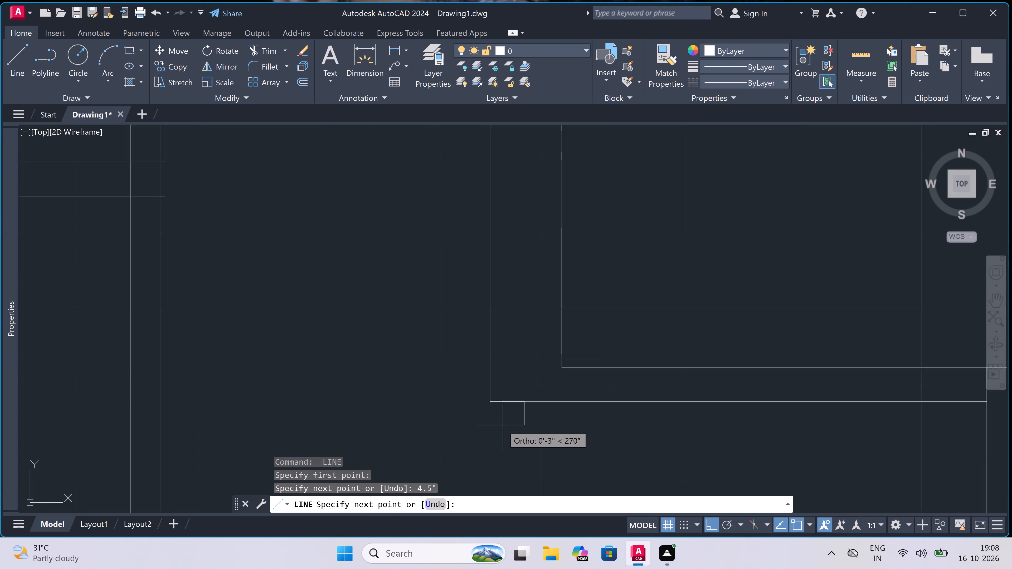
scroll(518, 144, up, 3)
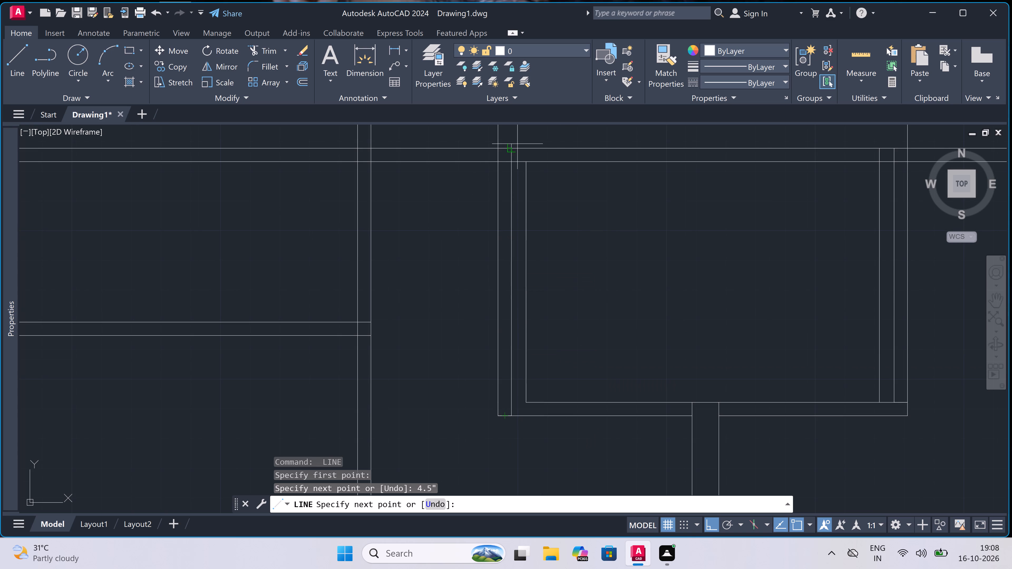
scroll(517, 144, up, 1)
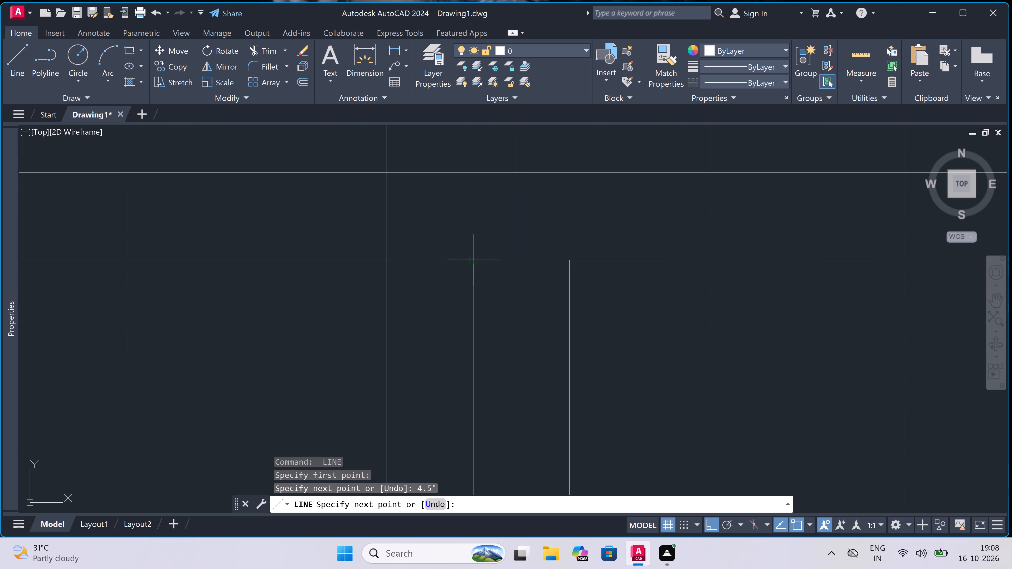
double_click(475, 258)
key(Escape)
Trim the two long vertical lines above the enclosure, between its top cross wall and the next cross wall up.
key(t)
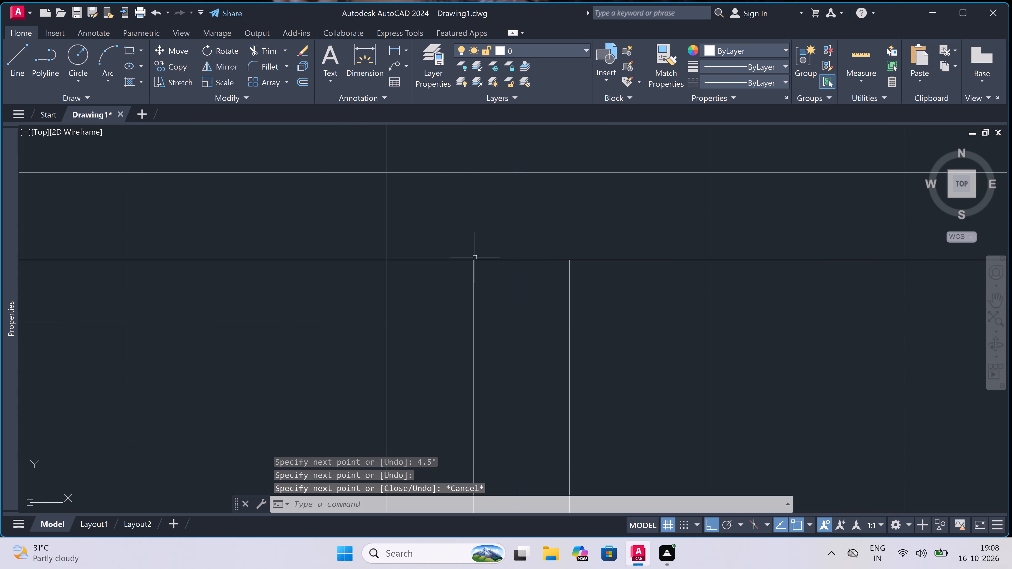
text(r)
key(space)
scroll(475, 258, down, 8)
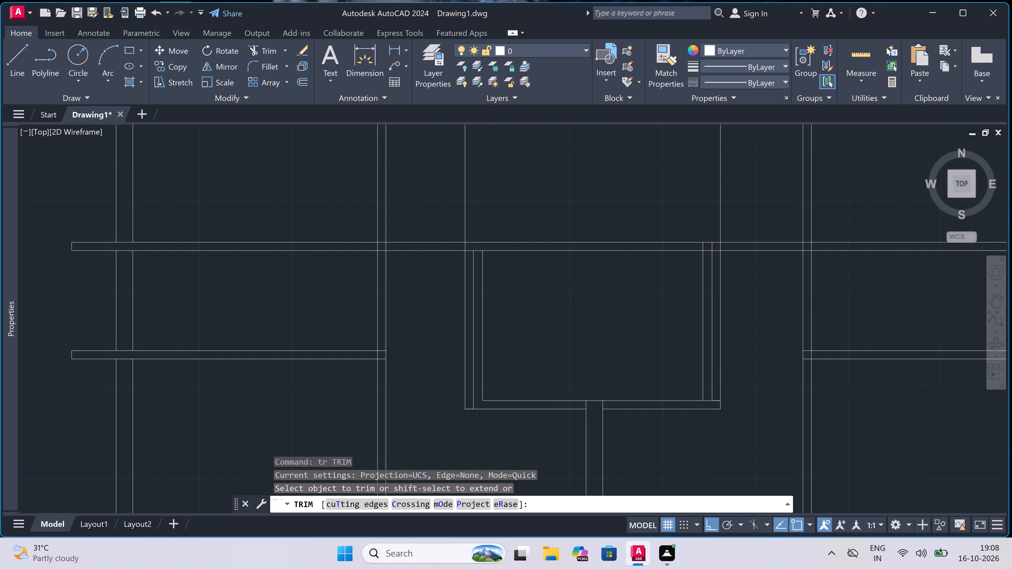
click(464, 215)
click(537, 217)
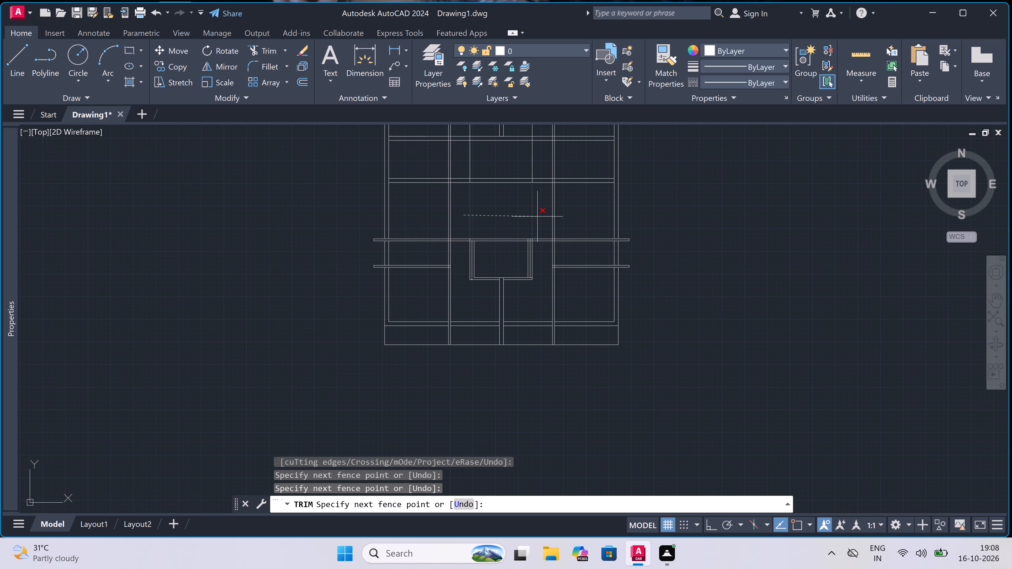
Trim the cross wall's lower line and the inner vertical stubs where the enclosure's right wall meets the cross wall.
scroll(527, 236, up, 3)
scroll(548, 245, up, 2)
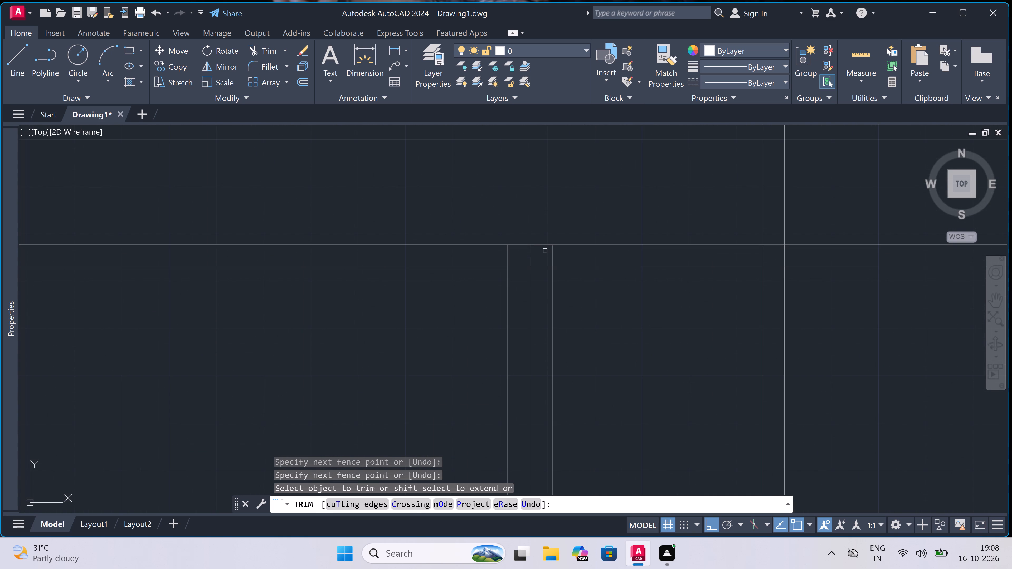
click(538, 258)
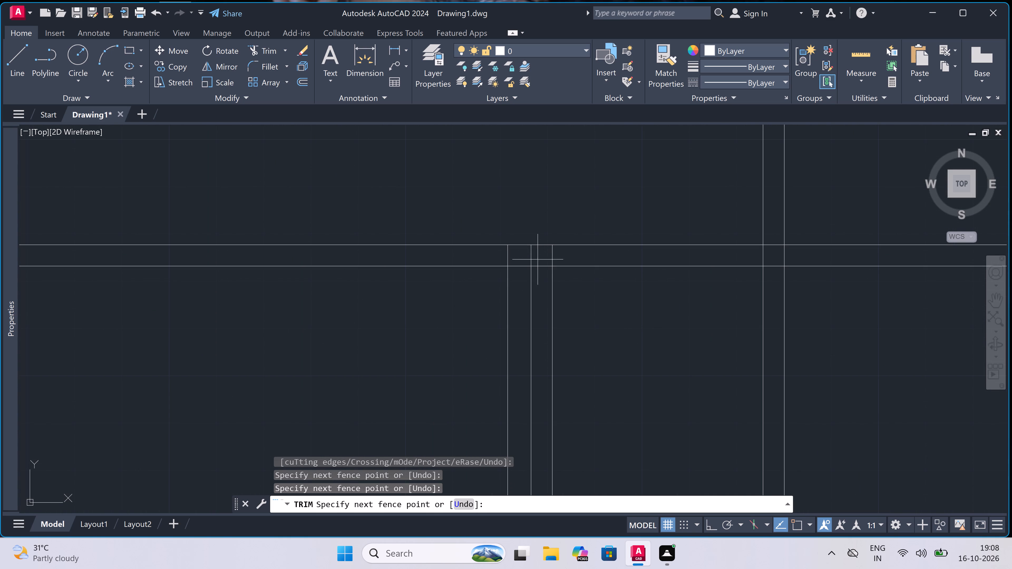
click(539, 276)
click(542, 251)
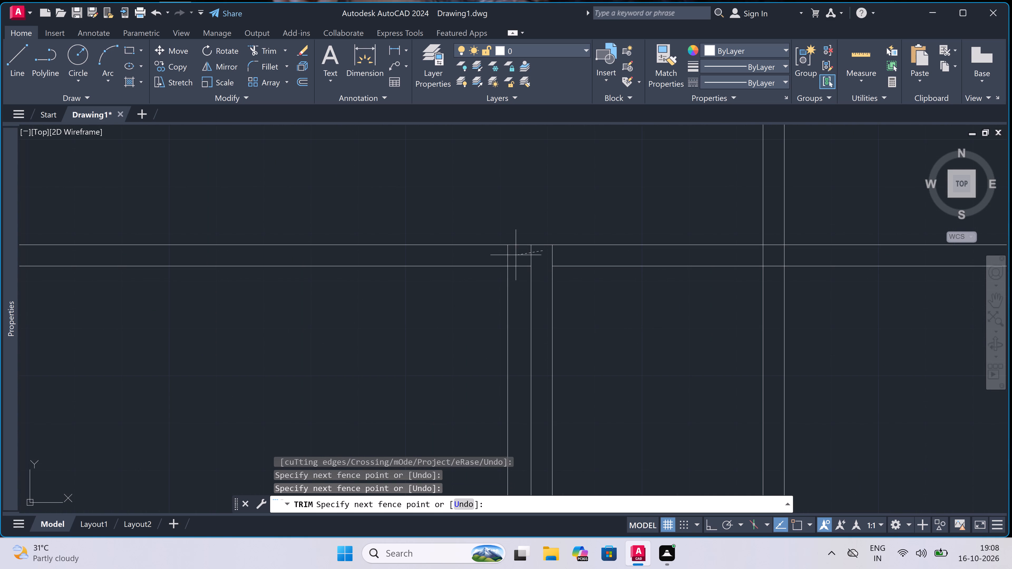
click(502, 256)
Trim away the redundant innermost vertical line on the enclosure's right side and the horizontal stub crossing the lower-right wall corner.
scroll(505, 254, down, 2)
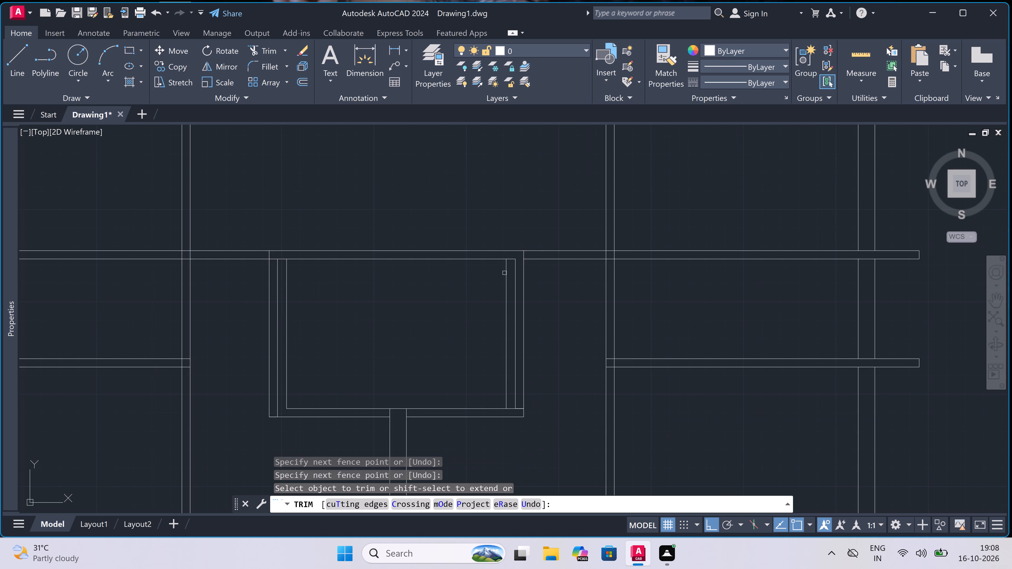
click(506, 274)
scroll(514, 328, down, 3)
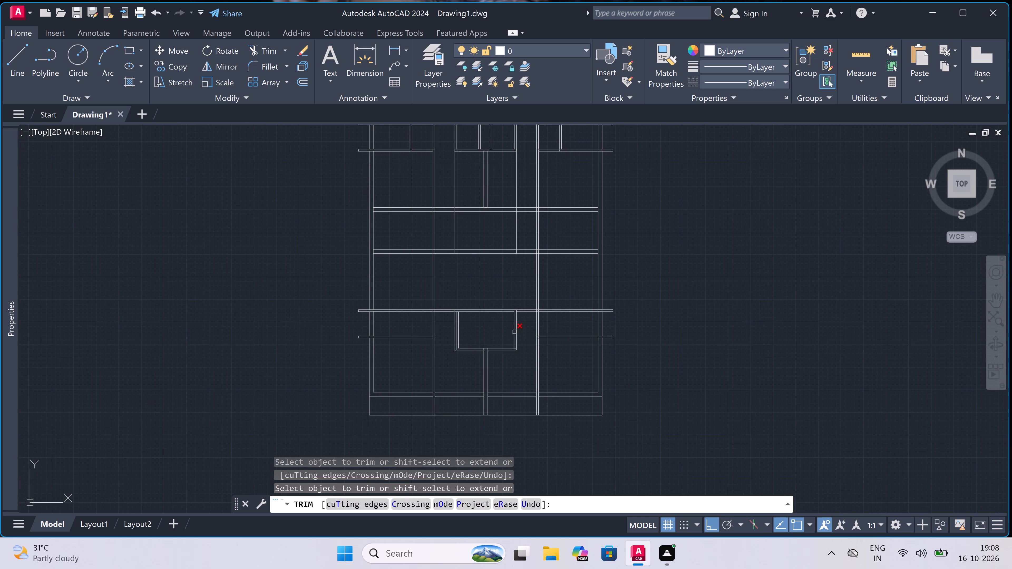
scroll(515, 363, up, 2)
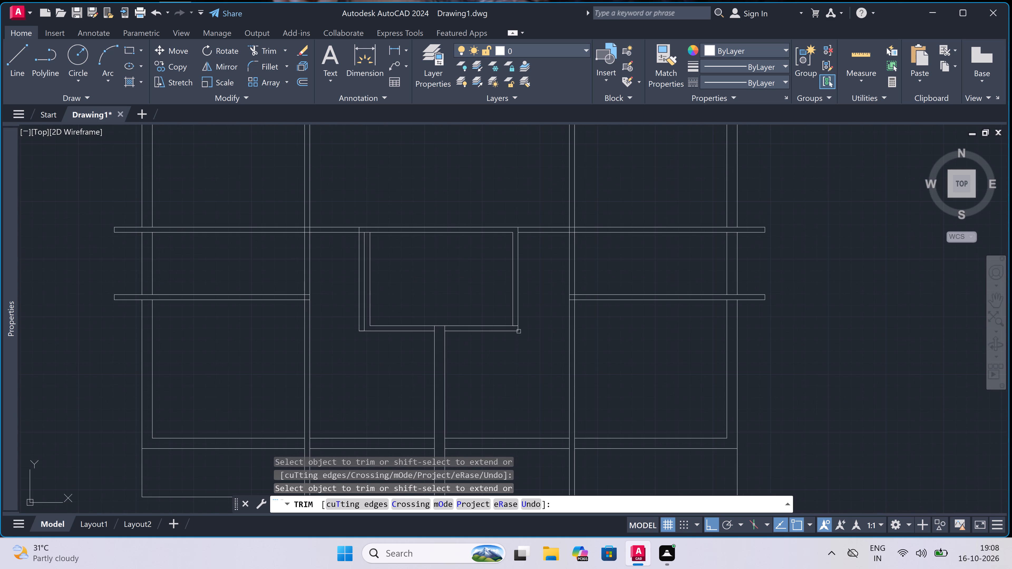
scroll(514, 326, up, 4)
click(514, 327)
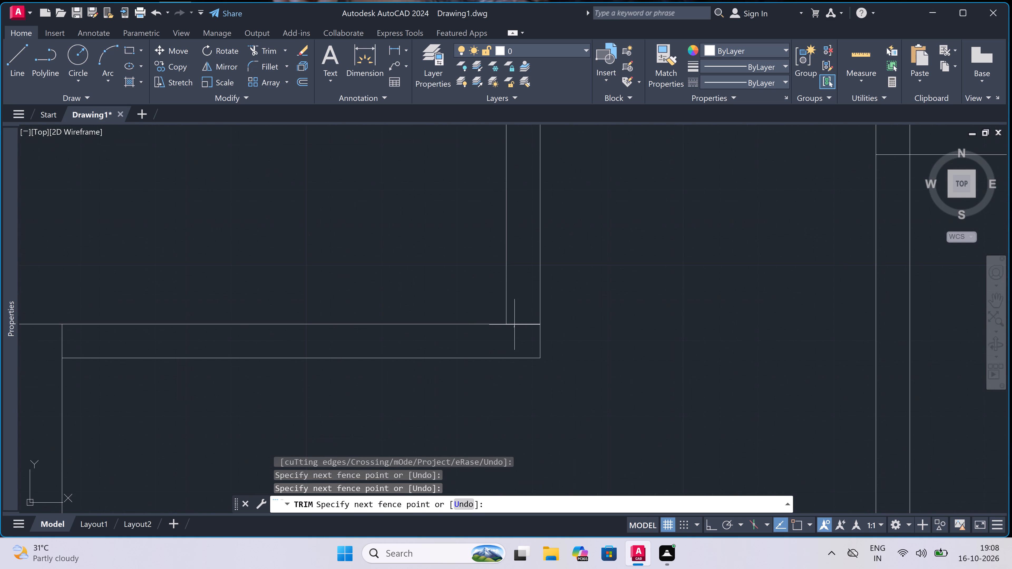
double_click(517, 312)
Trim the central partition's two lines where they run through the enclosure's bottom wall.
scroll(517, 312, down, 4)
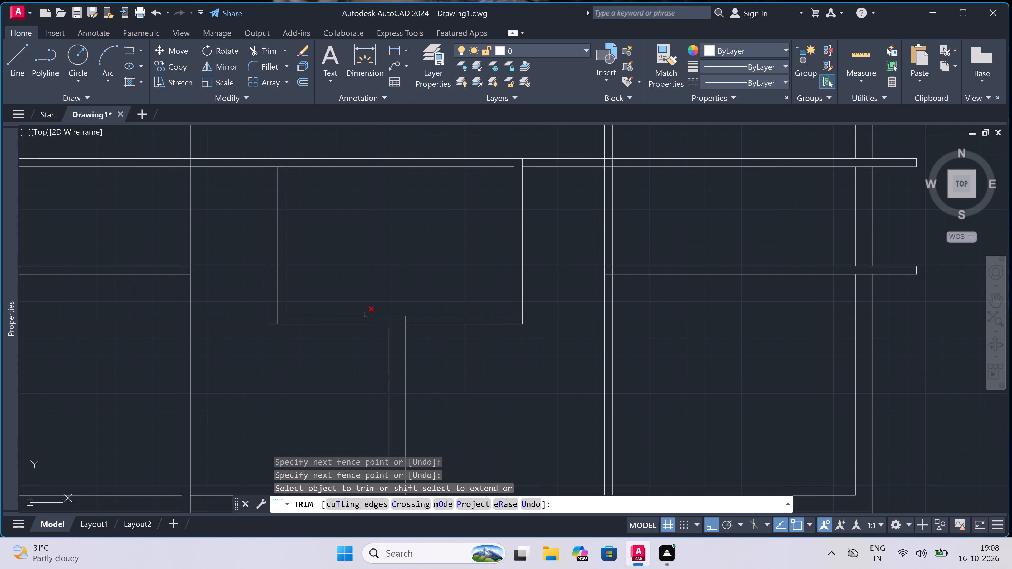
scroll(377, 317, up, 3)
click(380, 323)
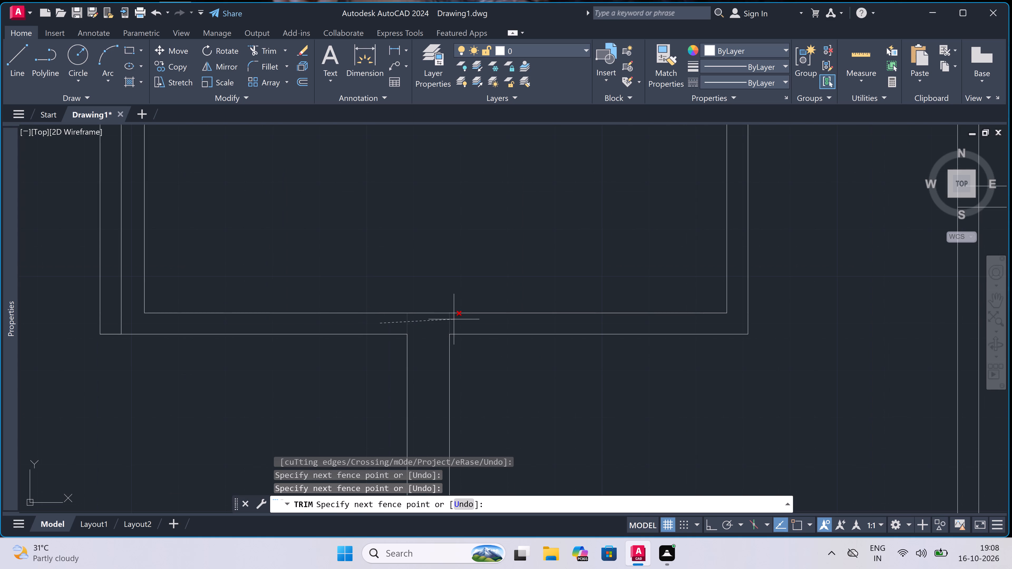
click(465, 321)
Trim away the redundant innermost vertical line on the left side of the lower central enclosure.
scroll(465, 321, down, 5)
scroll(415, 315, up, 2)
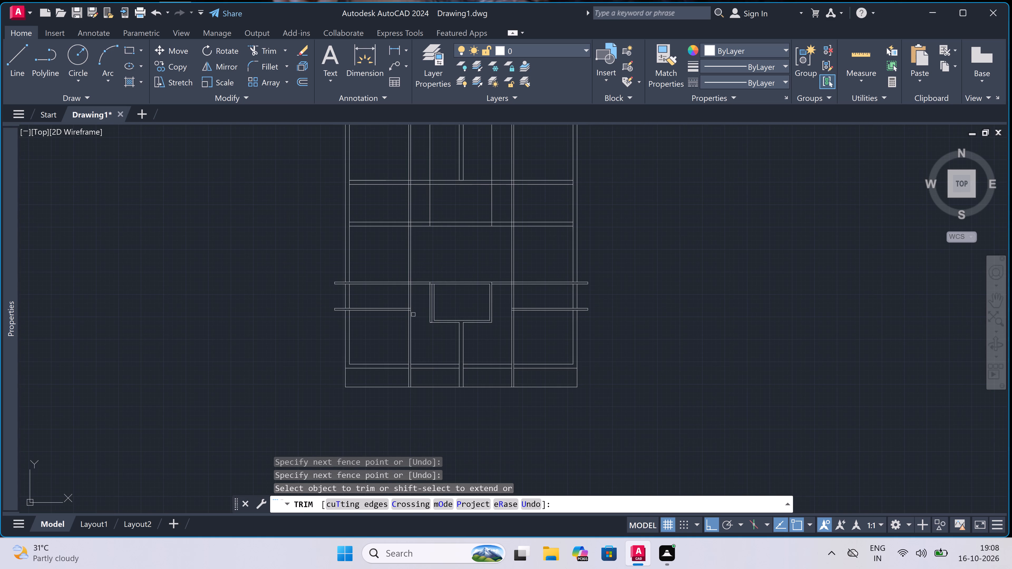
scroll(415, 315, up, 1)
scroll(479, 258, up, 1)
double_click(496, 254)
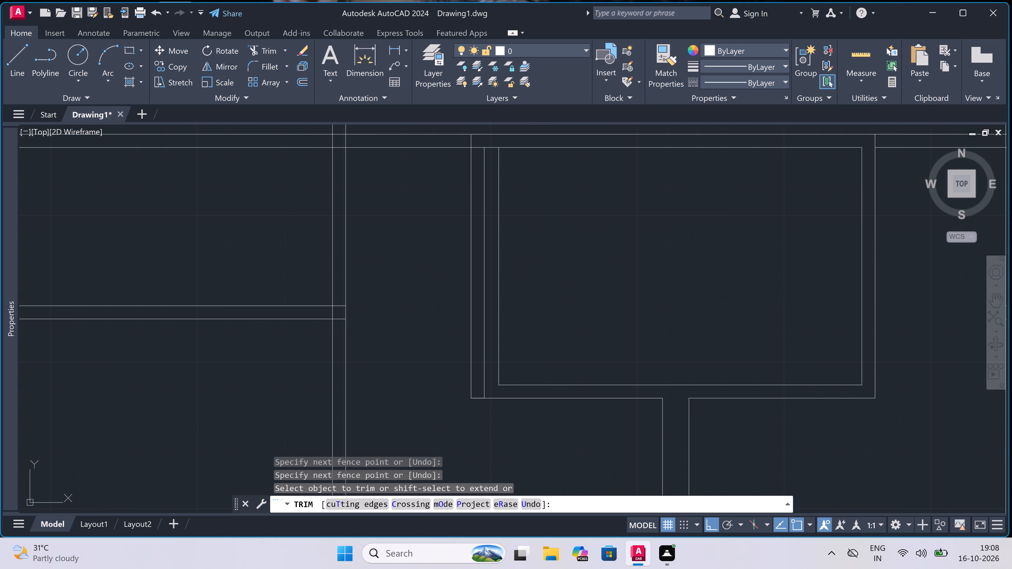
click(557, 248)
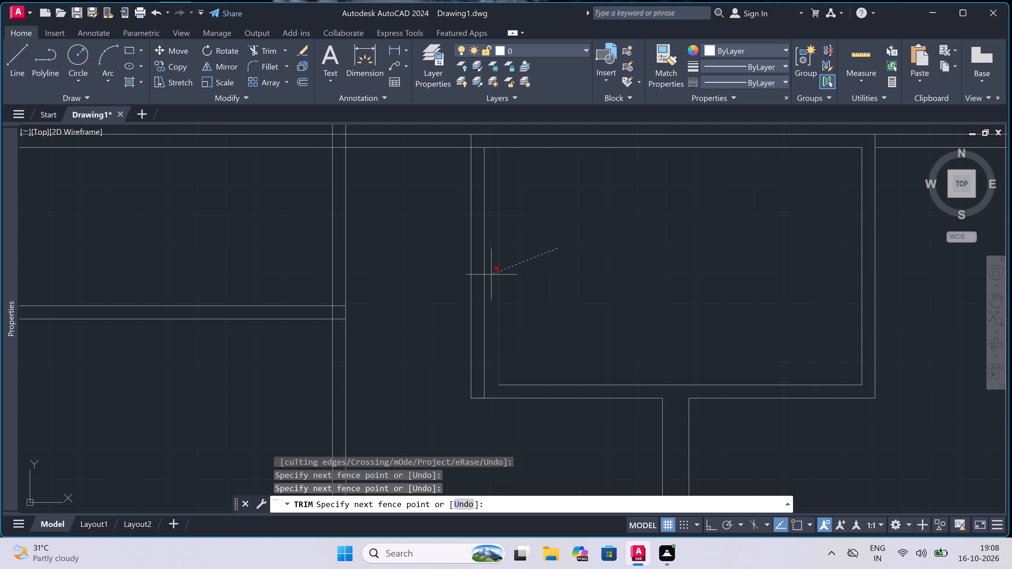
click(494, 271)
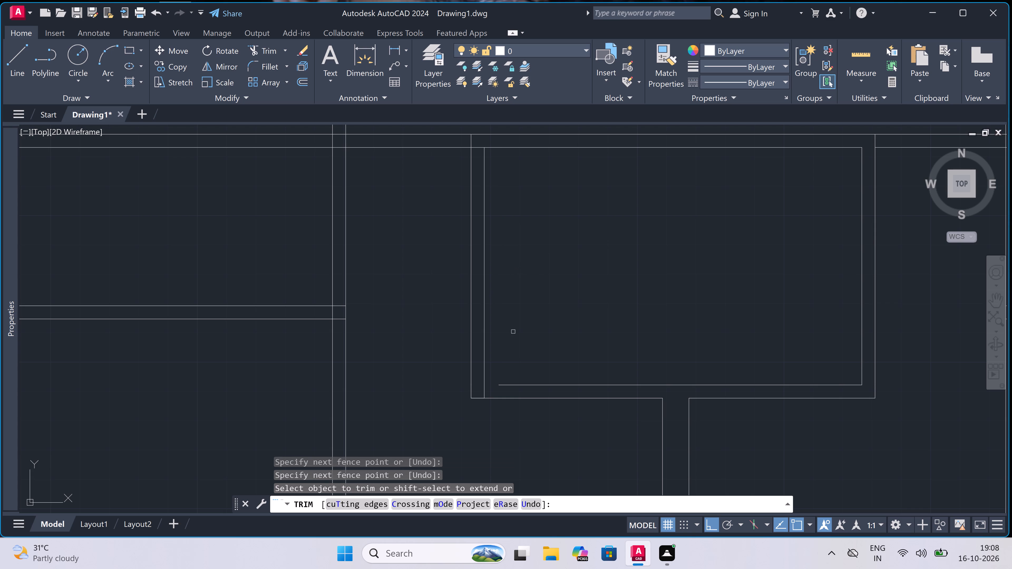
scroll(470, 305, down, 3)
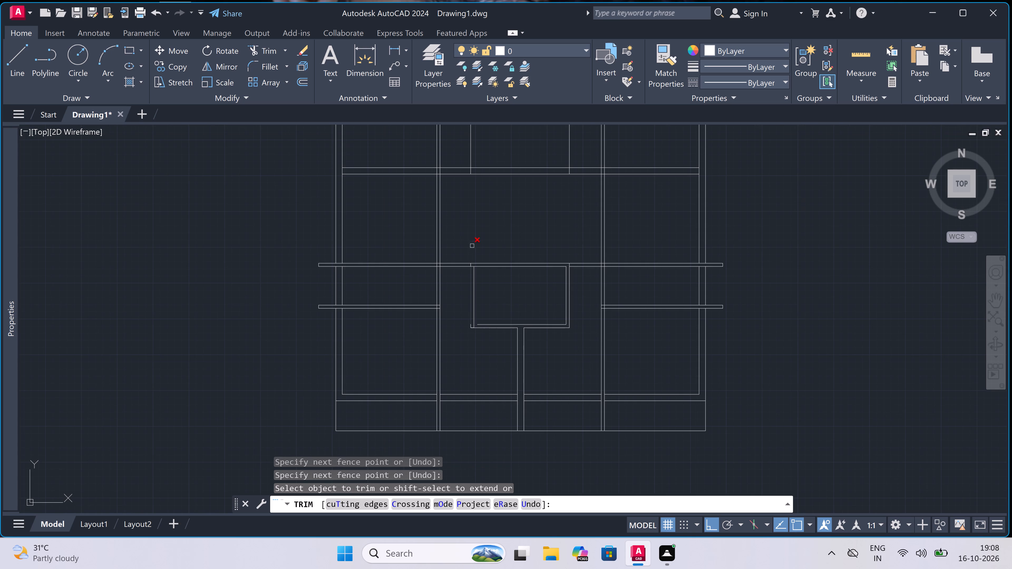
Trim the cross wall's lower line where it crosses the enclosure's left wall at the upper-left corner.
scroll(474, 235, up, 1)
scroll(469, 277, up, 3)
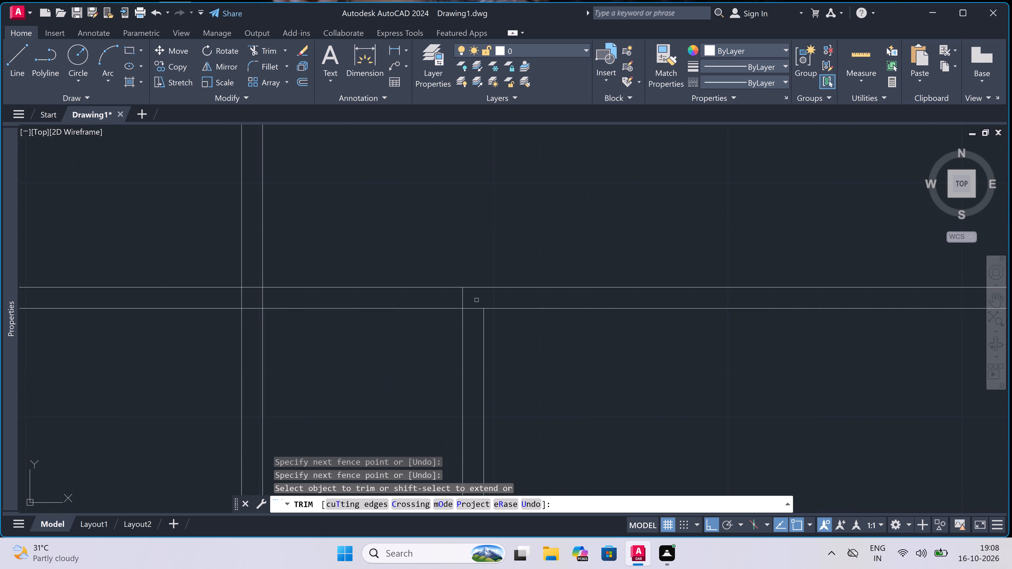
click(476, 300)
click(477, 327)
scroll(478, 301, down, 4)
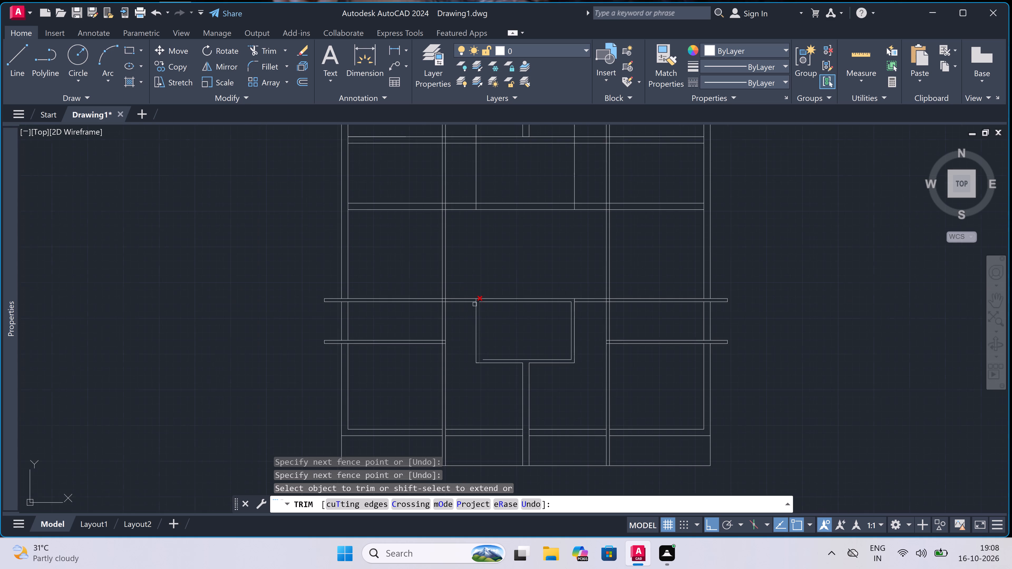
Trim both cross wall lines between the enclosure and the long vertical walls on its left and right.
scroll(464, 309, down, 1)
scroll(464, 308, up, 2)
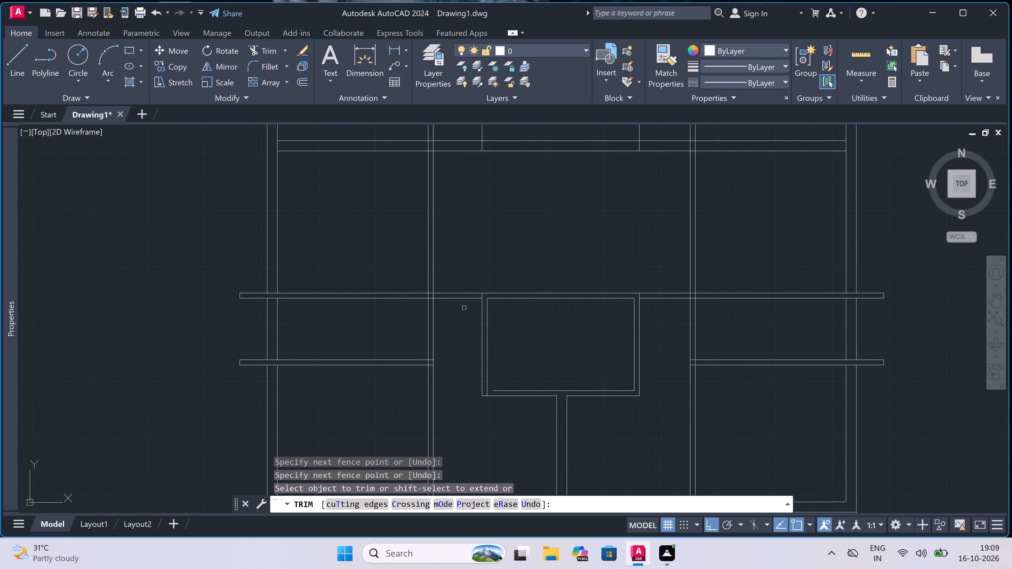
scroll(464, 308, up, 1)
click(464, 308)
click(474, 251)
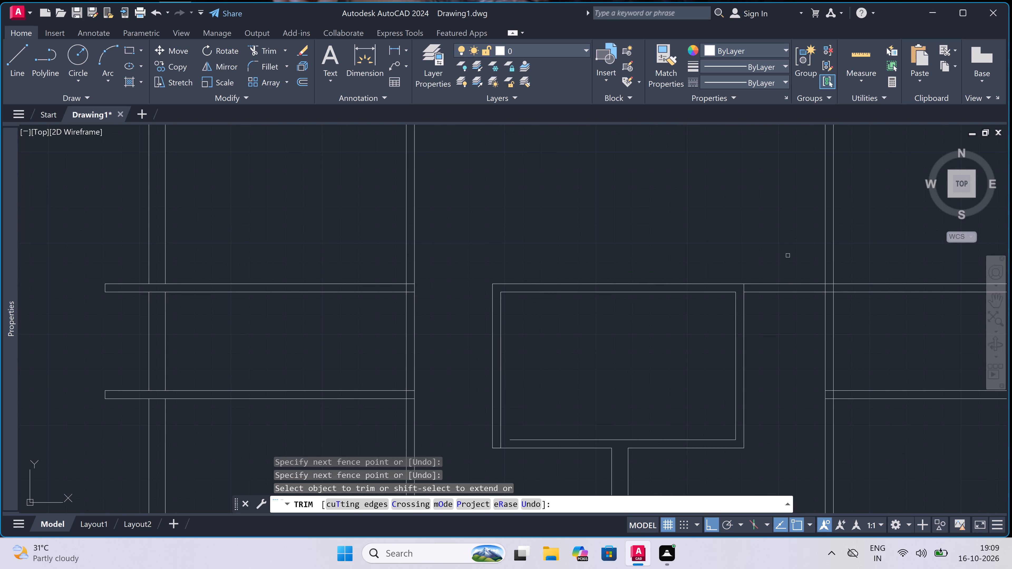
click(788, 257)
double_click(790, 338)
scroll(550, 296, down, 4)
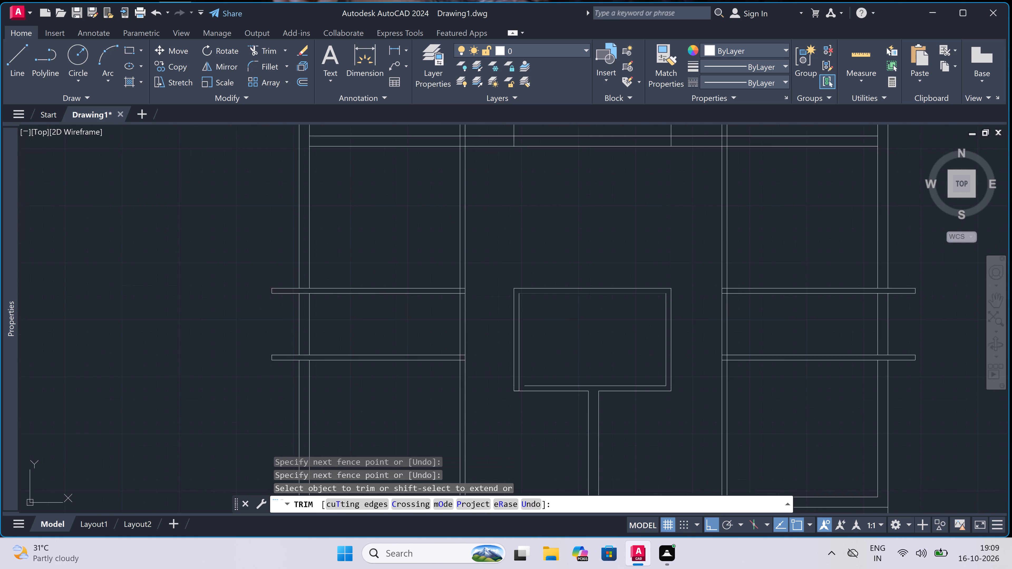
scroll(567, 323, up, 3)
key(Escape)
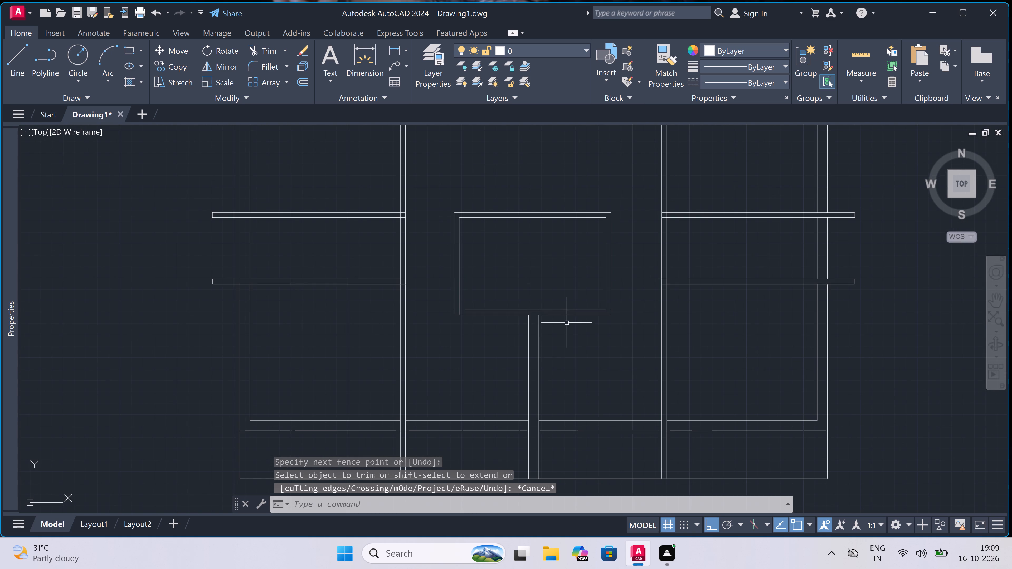
Extend the inner line of the enclosure's bottom wall left to meet the left wall's inner line.
scroll(557, 310, up, 3)
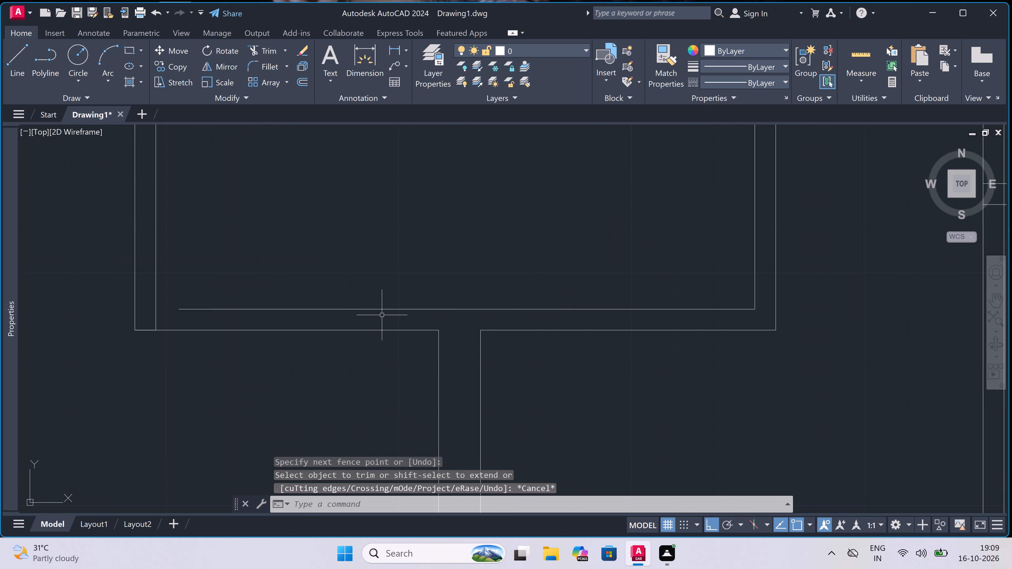
text(ex)
key(space)
click(351, 319)
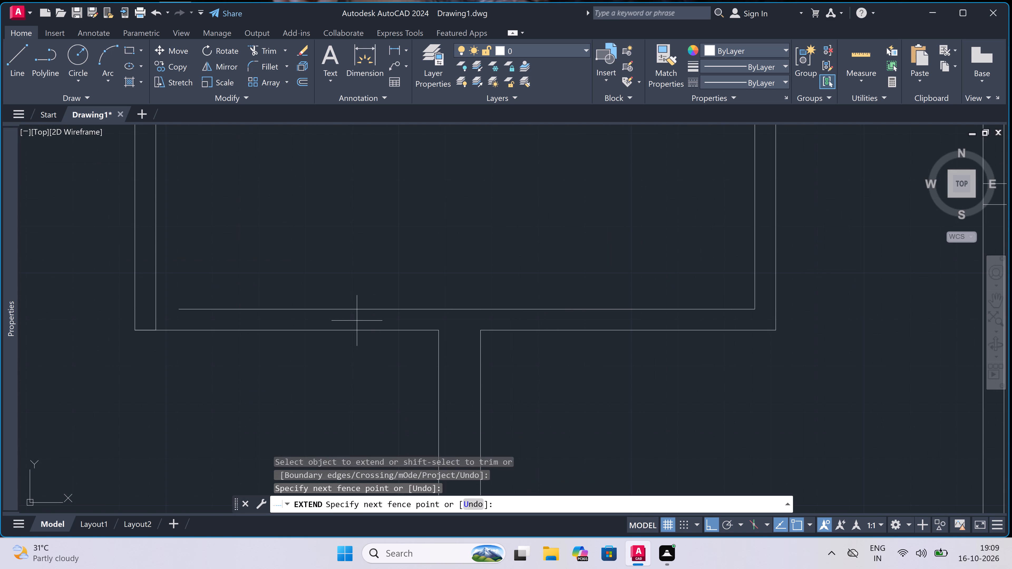
double_click(349, 279)
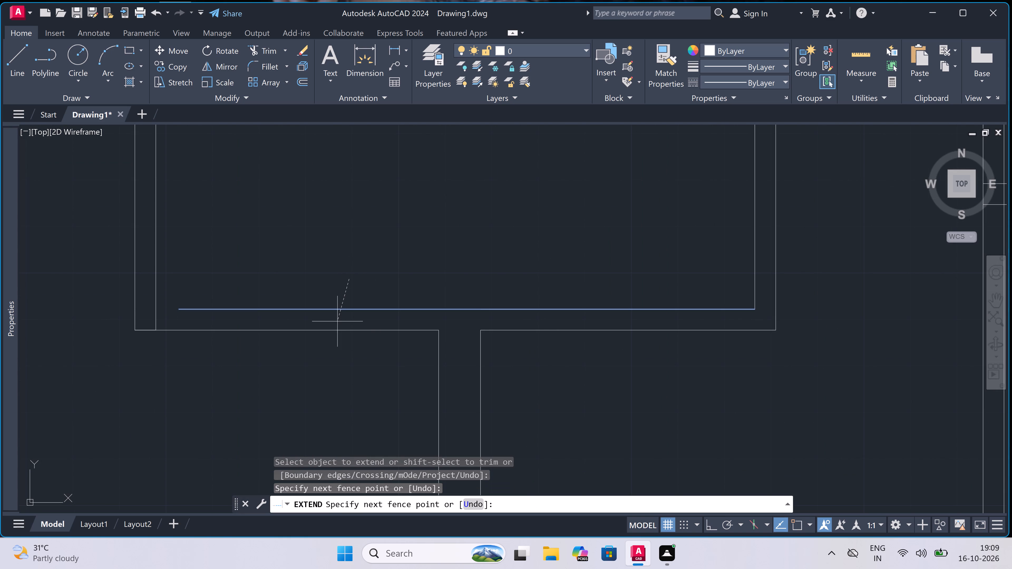
click(228, 312)
scroll(518, 276, down, 3)
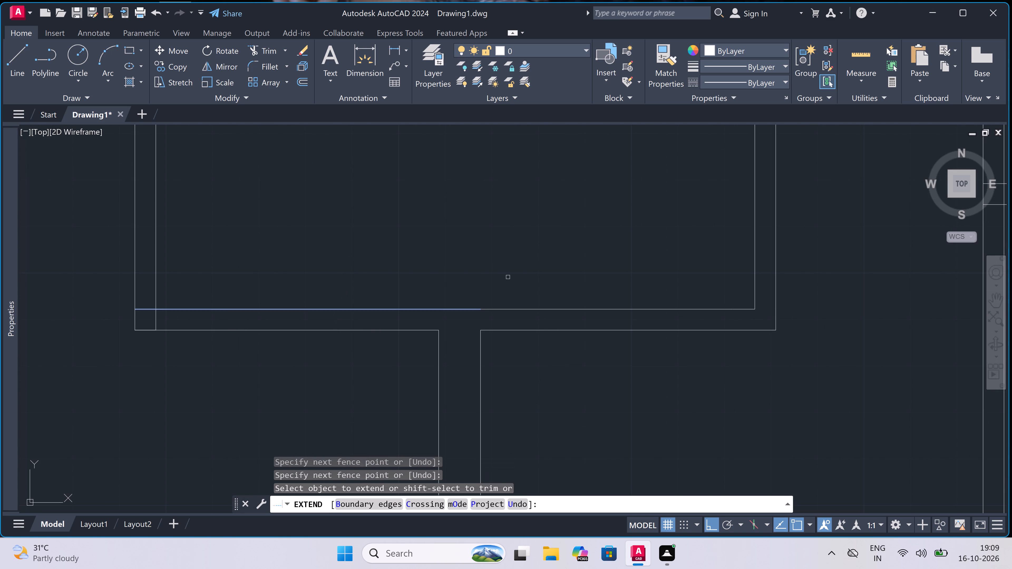
scroll(356, 292, up, 4)
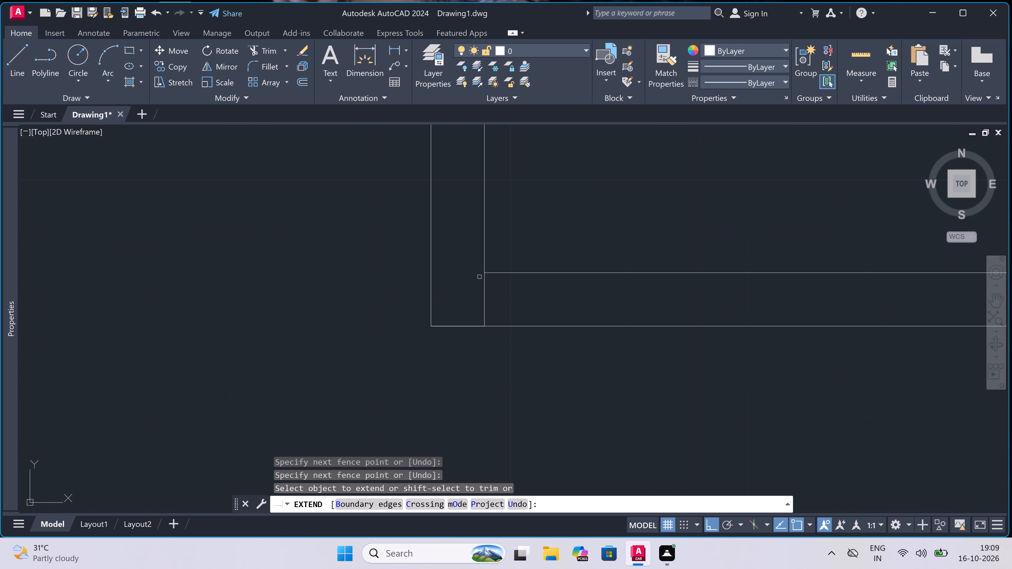
Trim the left wall's inner line where it crosses the bottom wall at the enclosure's lower-left corner.
key(Escape)
text(tr)
key(space)
click(477, 298)
click(528, 296)
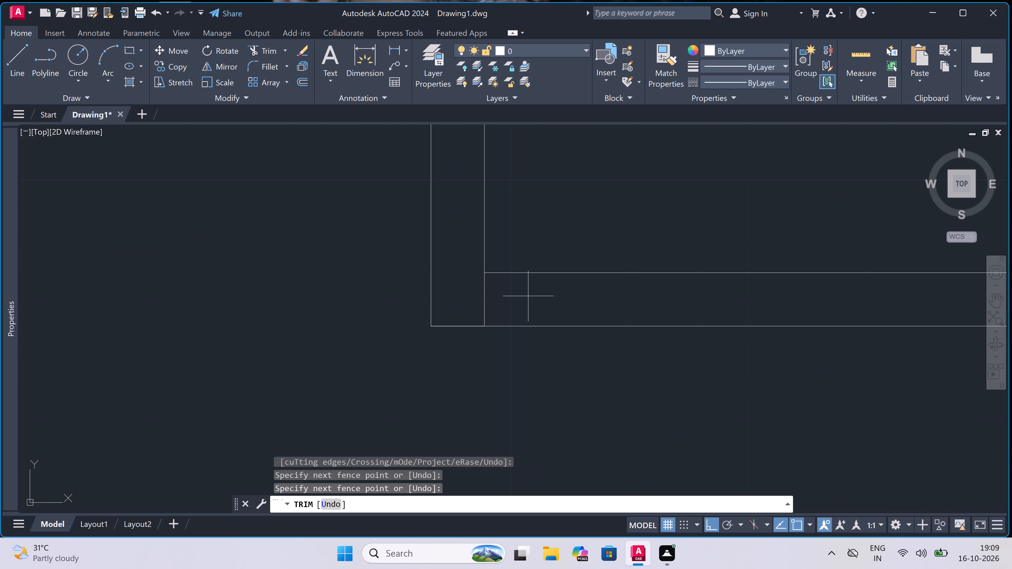
triple_click(474, 299)
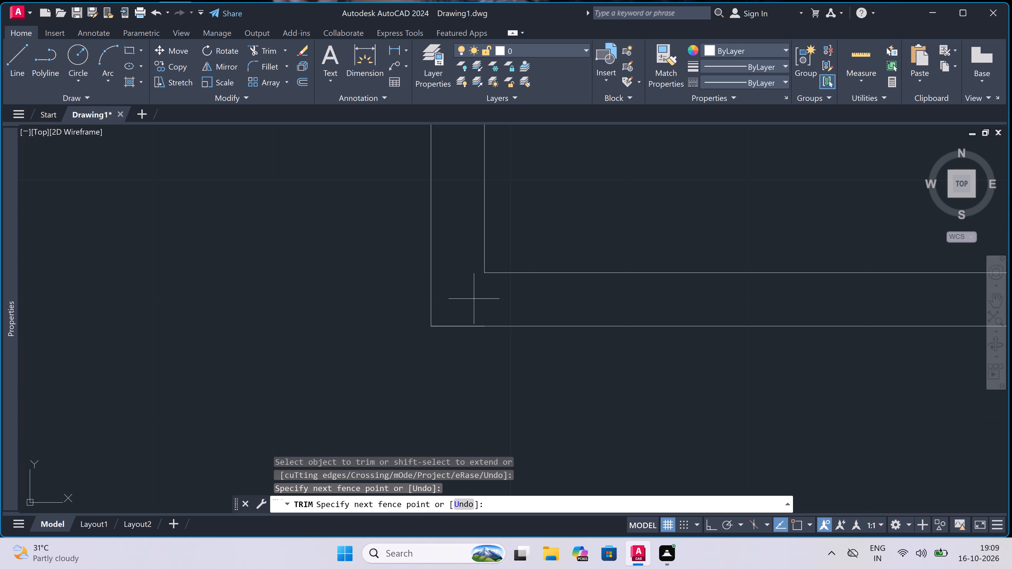
key(Escape)
Draw a 4.5" thick left partition in the lower enclosure, its left line projected down from the upper enclosure's left partition.
scroll(474, 299, down, 7)
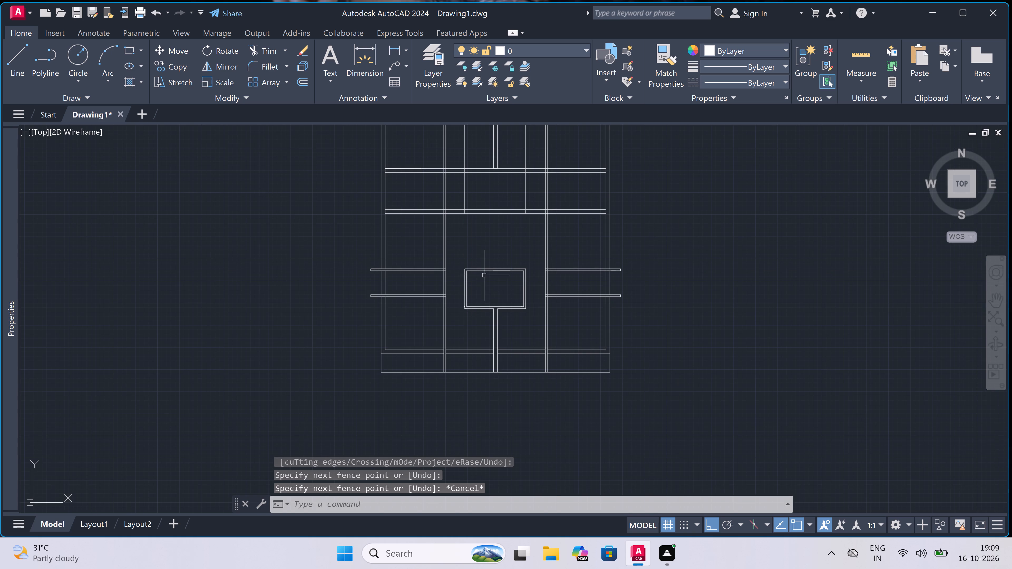
scroll(484, 276, down, 2)
key(l)
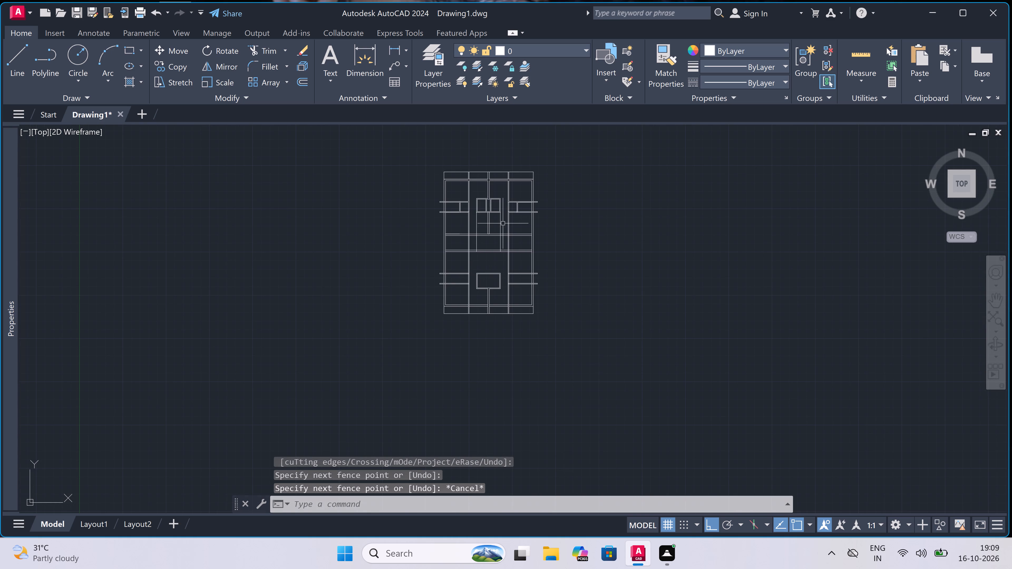
key(space)
scroll(489, 221, up, 2)
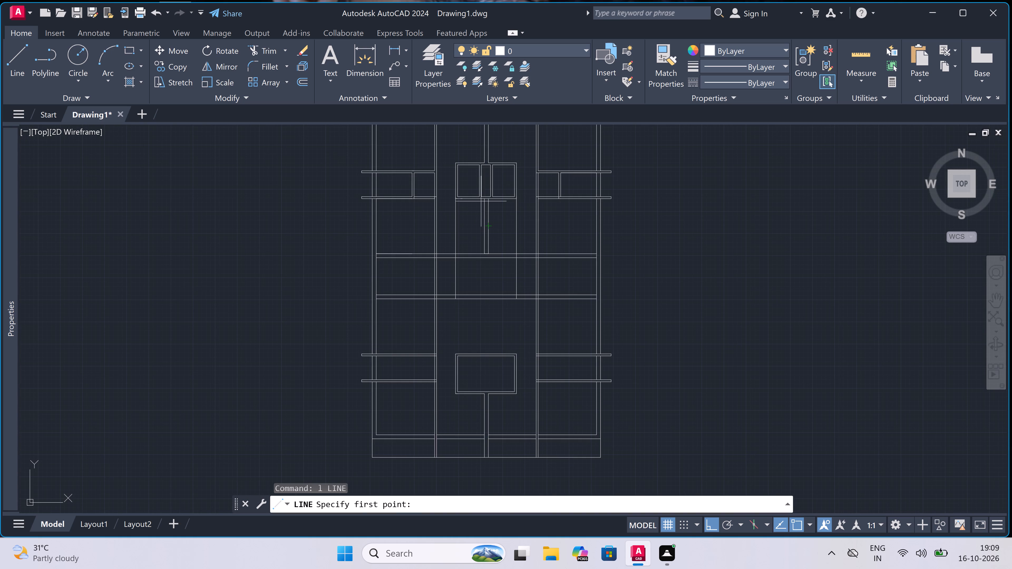
double_click(479, 194)
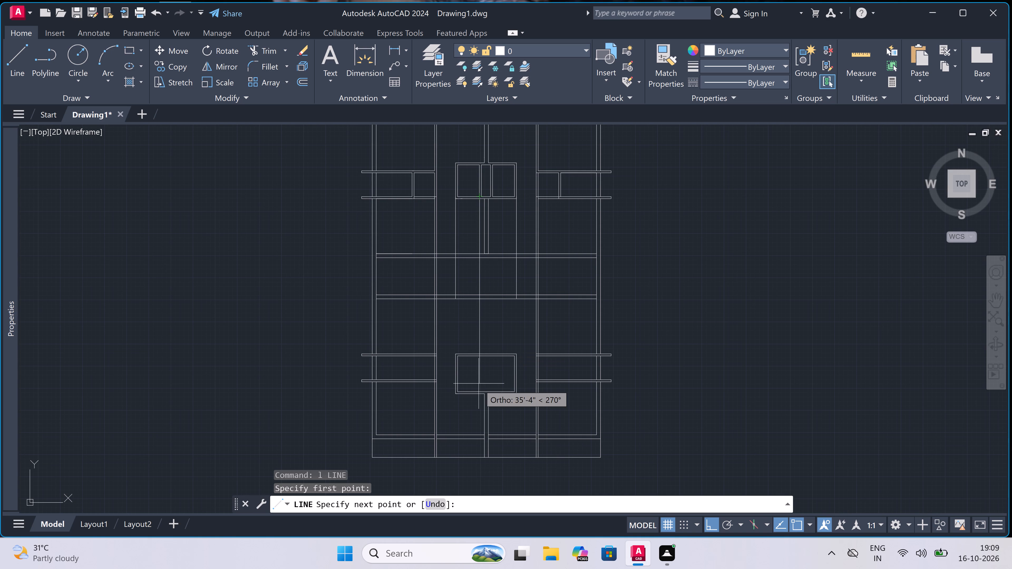
scroll(479, 389, up, 3)
click(478, 406)
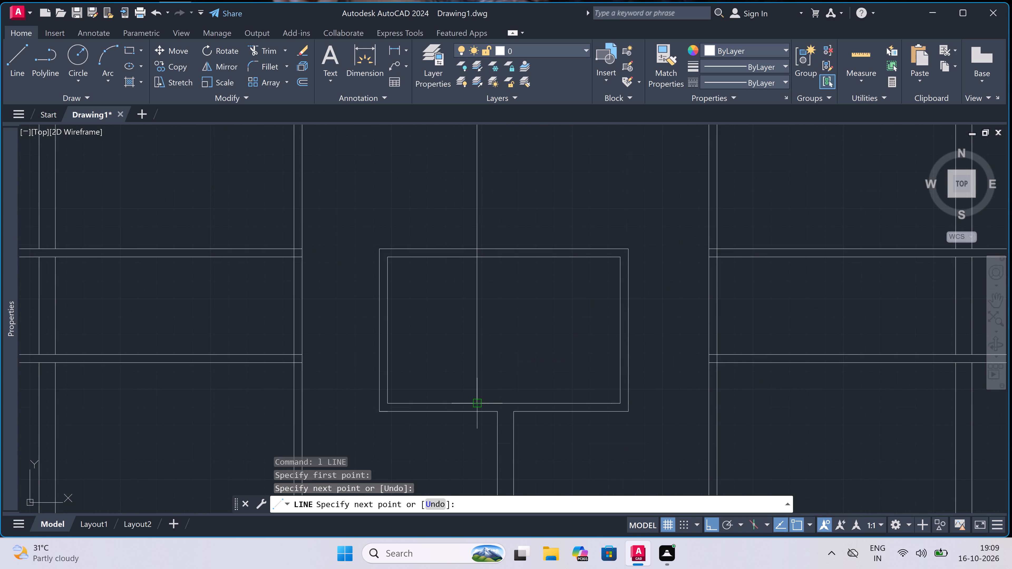
text(4.5")
key(space)
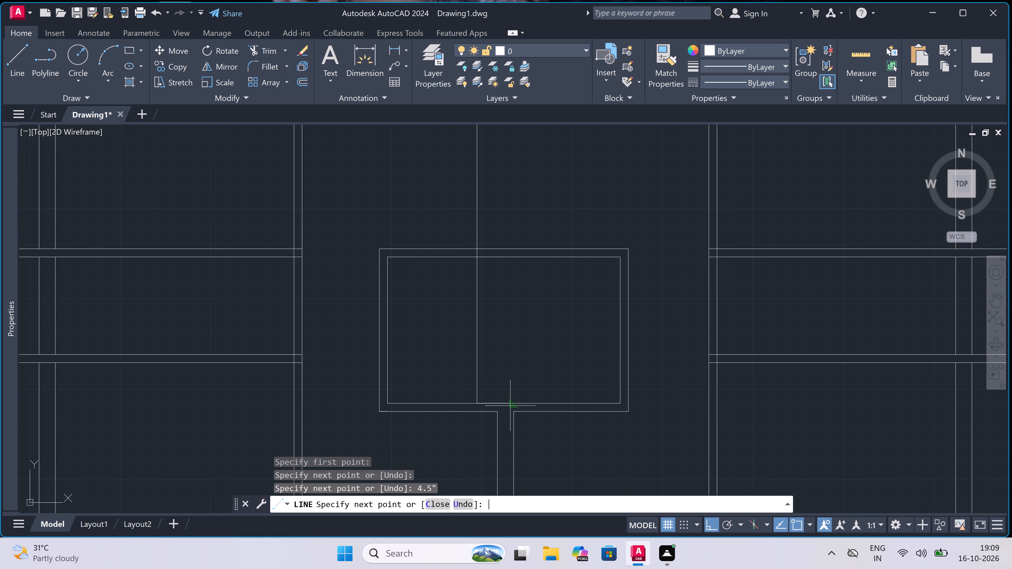
scroll(475, 262, up, 2)
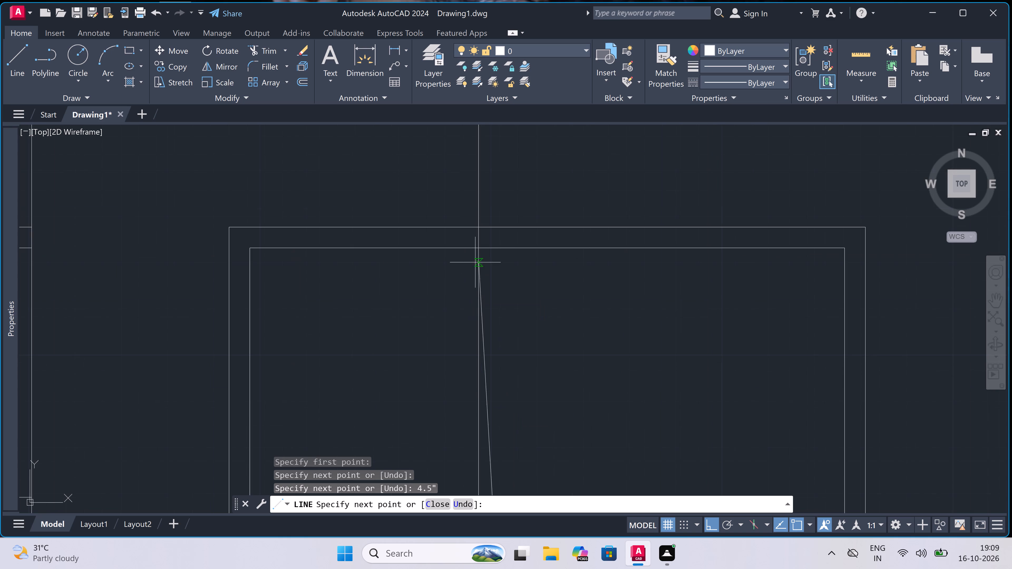
click(501, 251)
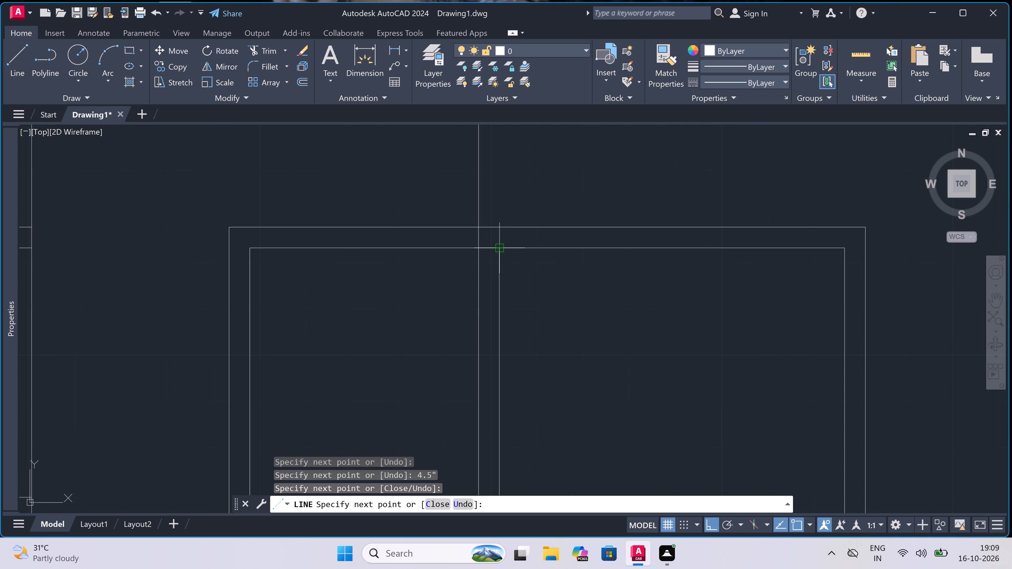
key(Escape)
Draw a 4.5" thick right partition in the lower enclosure, its right line projected down from the upper enclosure's right partition.
scroll(501, 251, down, 6)
scroll(516, 225, down, 2)
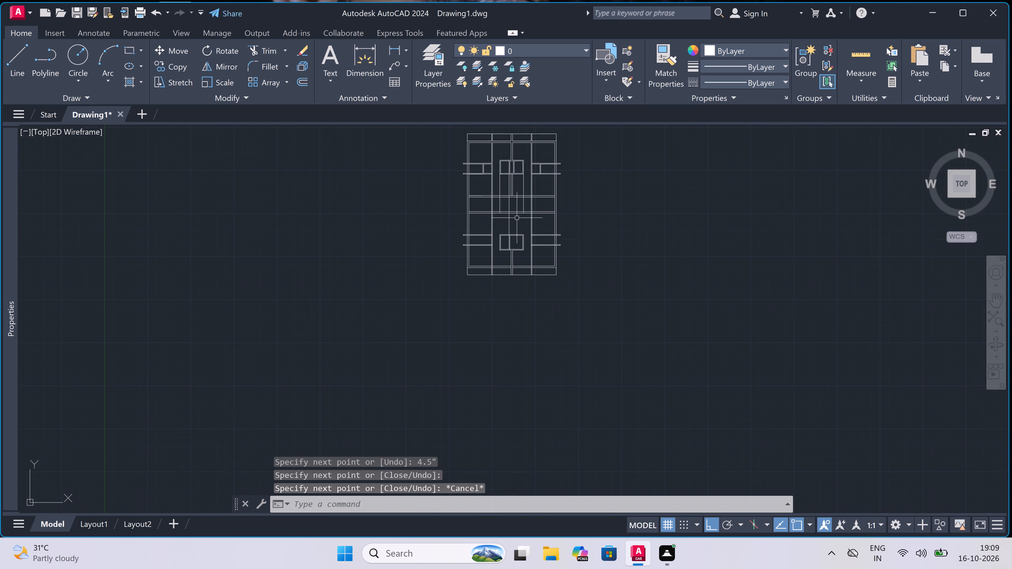
key(space)
scroll(515, 161, up, 3)
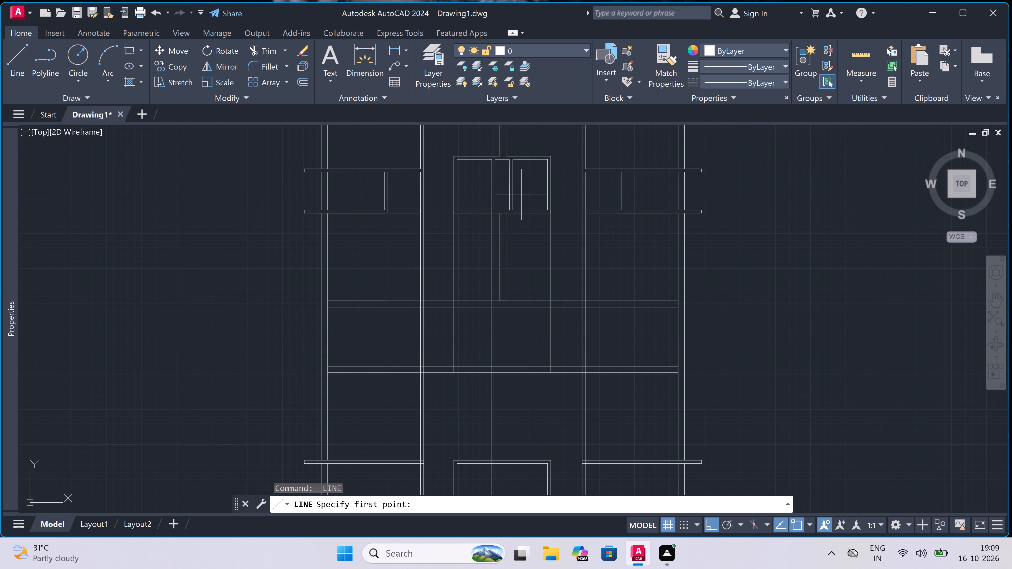
scroll(512, 212, up, 2)
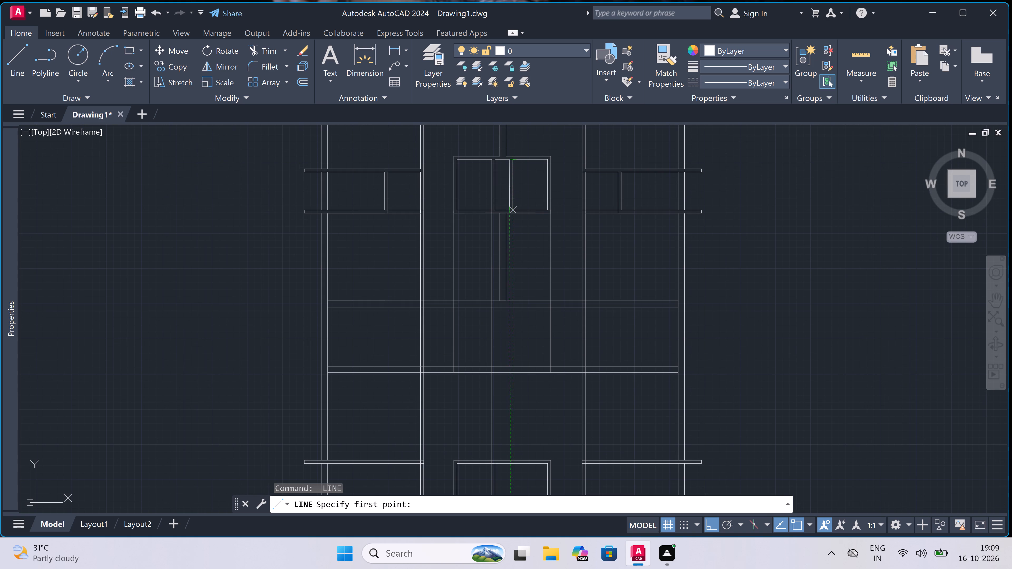
triple_click(514, 207)
scroll(514, 207, down, 5)
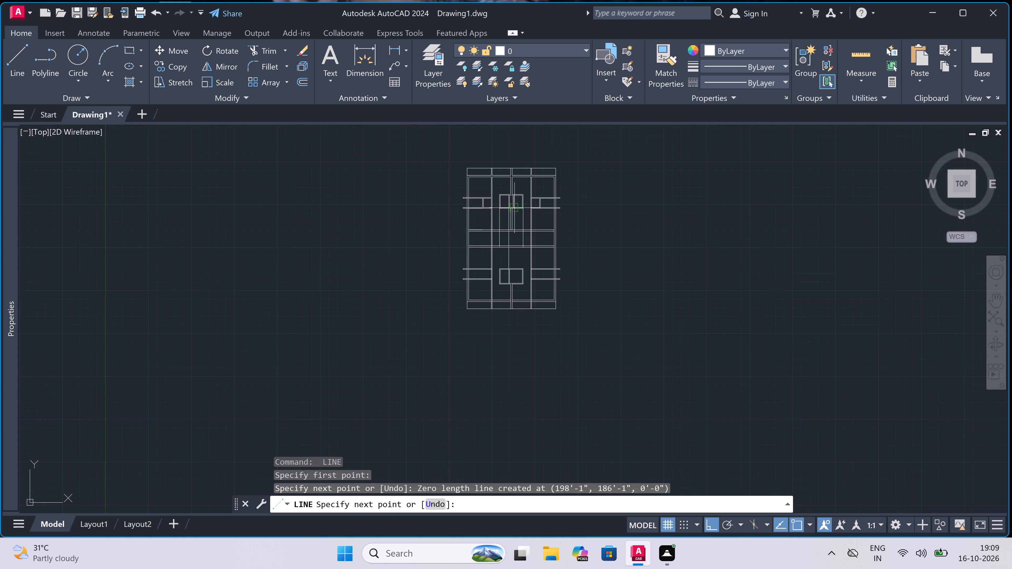
scroll(512, 266, up, 4)
scroll(519, 386, up, 1)
double_click(524, 378)
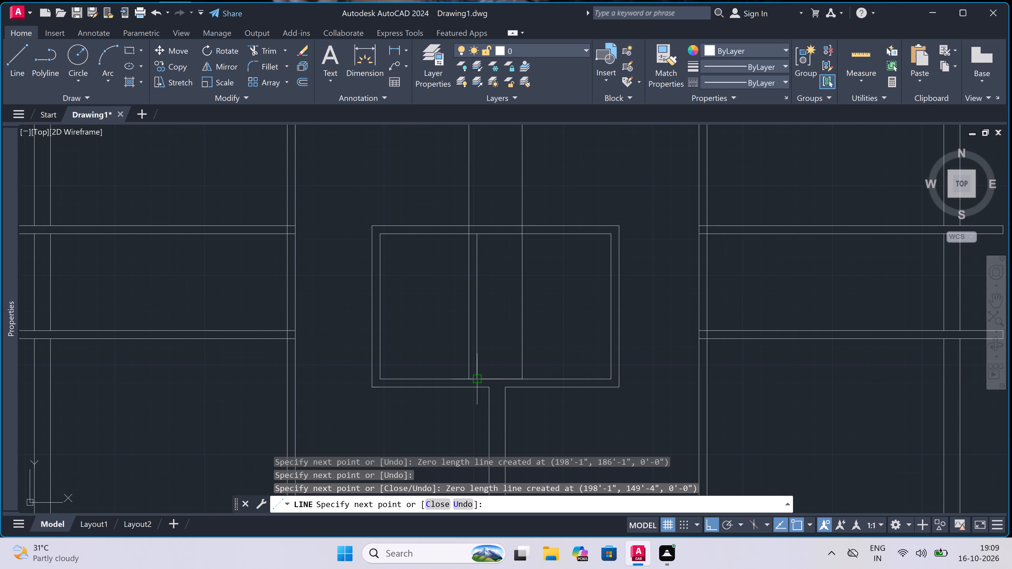
text(4.5")
key(space)
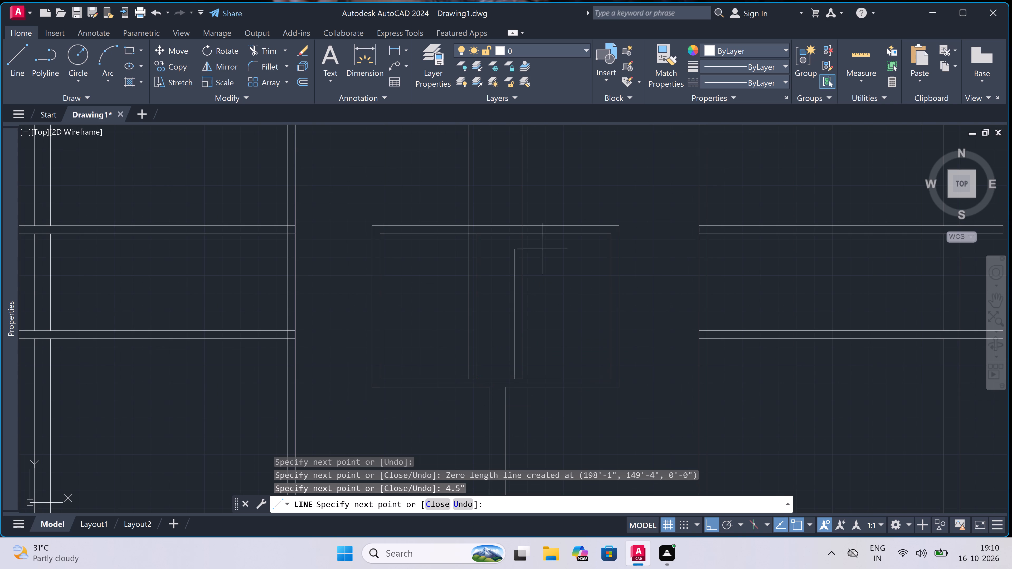
click(515, 235)
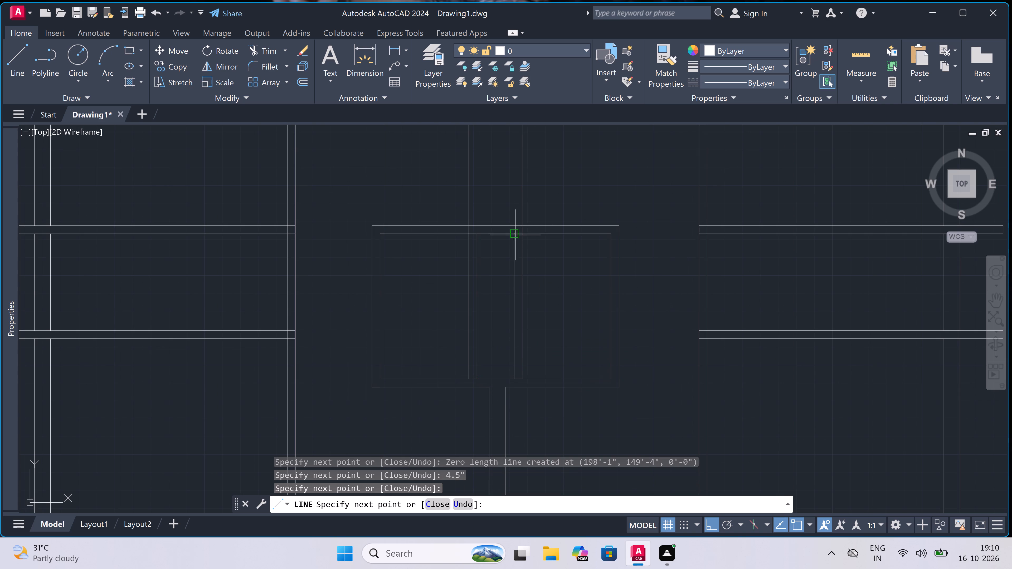
key(Escape)
Trim the partition lines crossing the lower enclosure's top wall and the wall's inner line between each partition's two faces.
key(t)
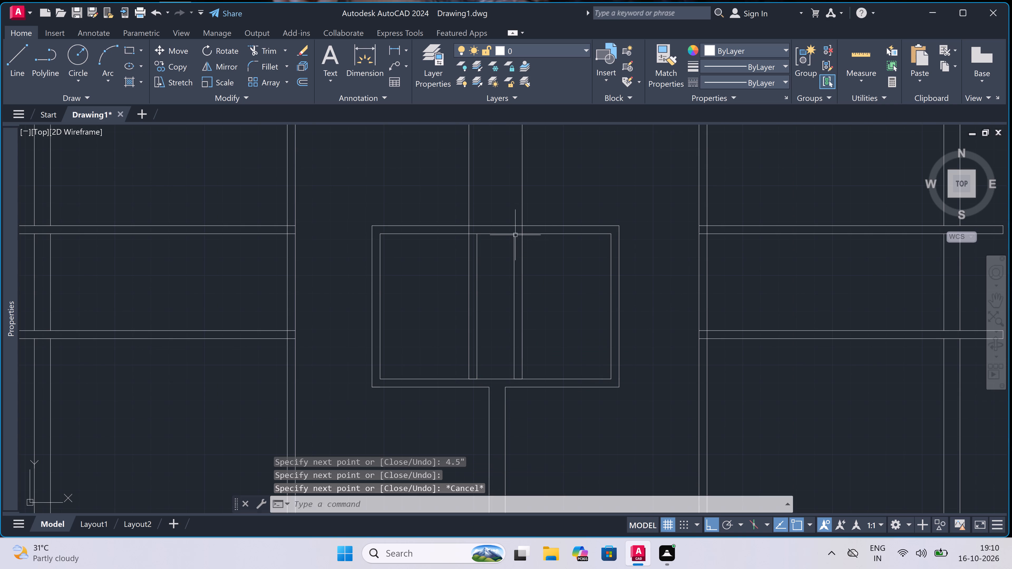
key(r)
key(space)
scroll(525, 233, up, 2)
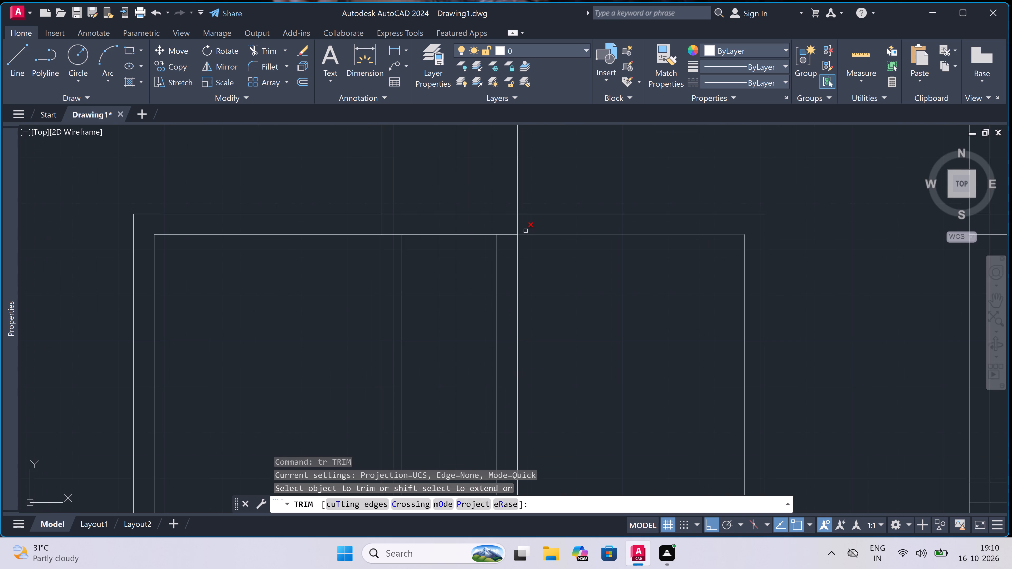
click(528, 226)
drag(421, 228, 392, 229)
click(378, 231)
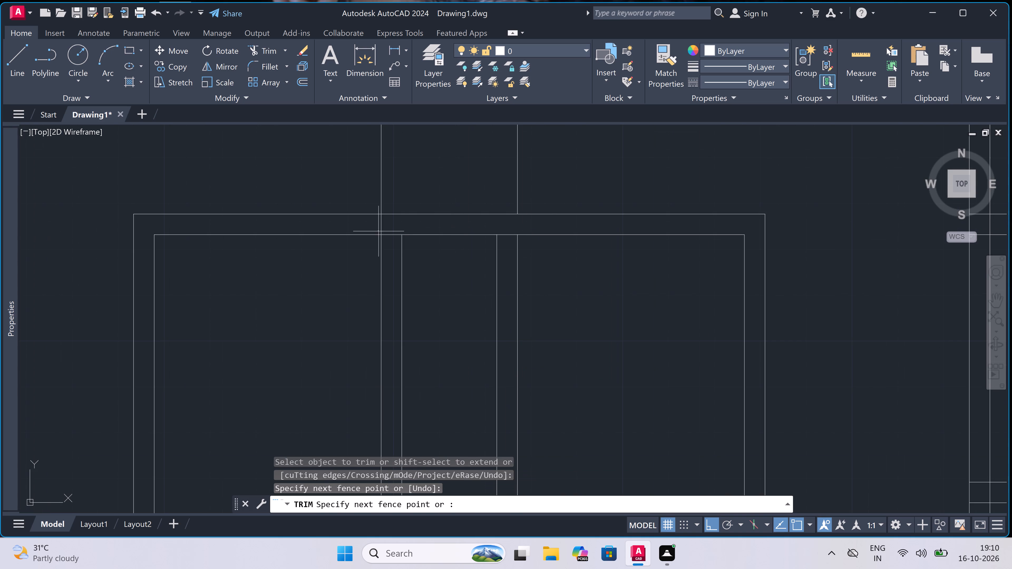
click(408, 227)
double_click(406, 223)
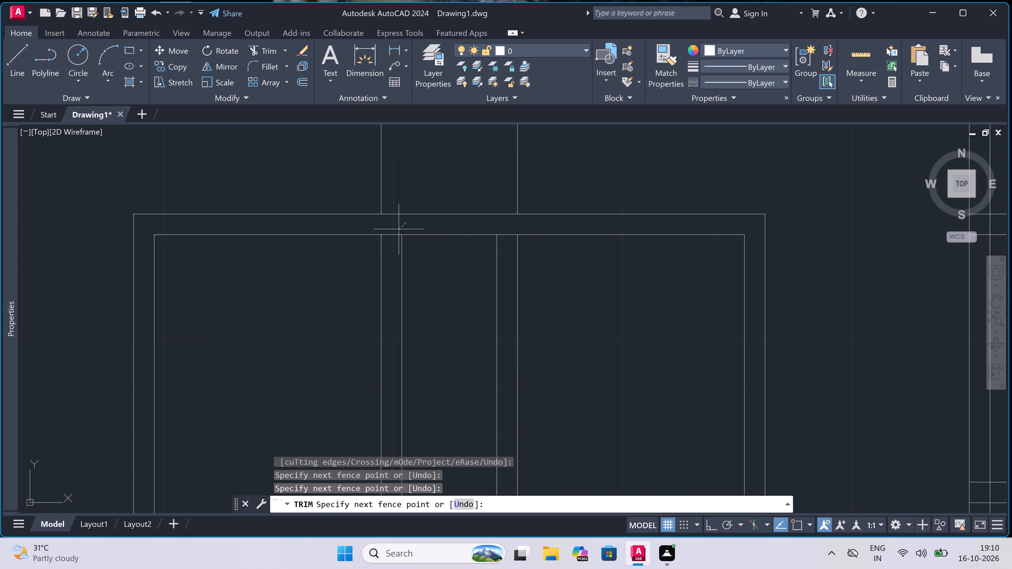
click(391, 244)
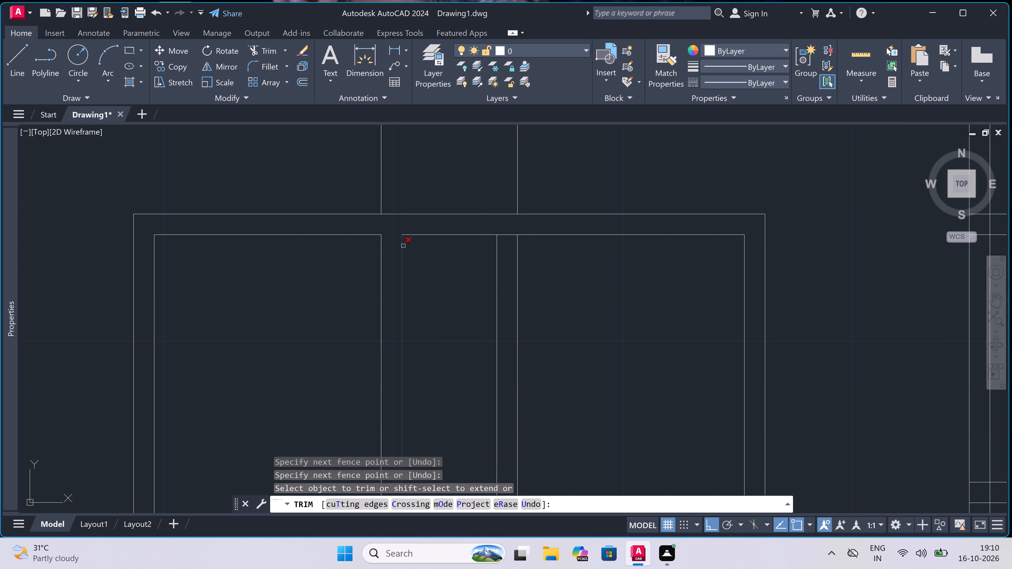
scroll(509, 229, up, 2)
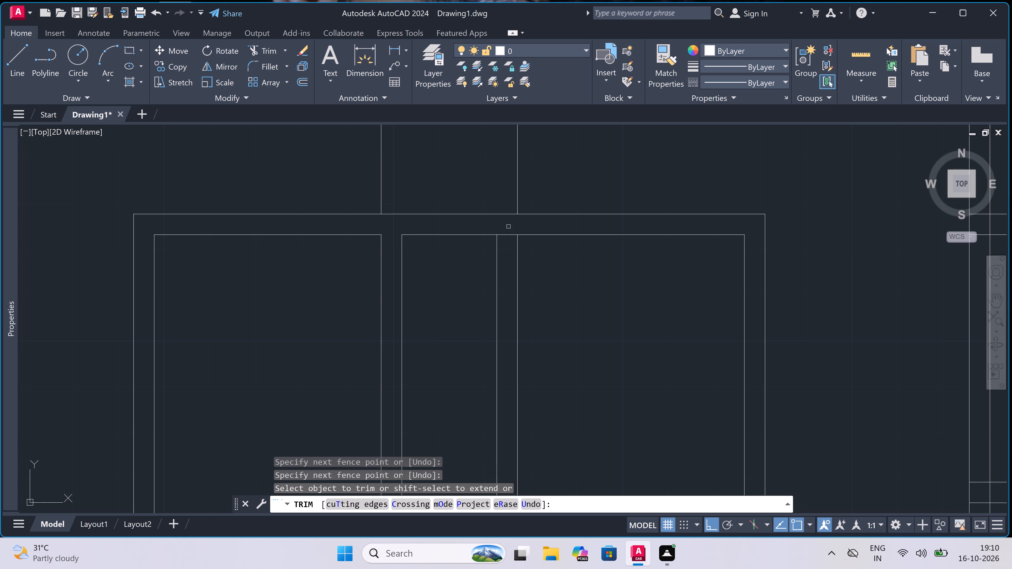
click(510, 229)
click(512, 275)
scroll(509, 274, down, 5)
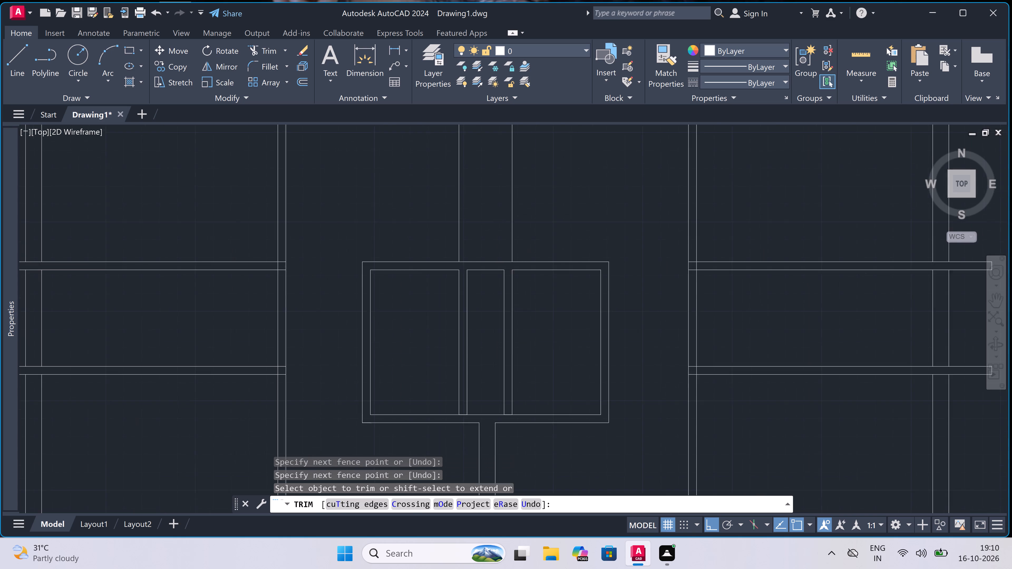
scroll(509, 274, down, 2)
scroll(511, 244, up, 1)
key(Escape)
Erase the four vertical projection lines running between the upper and lower enclosures.
scroll(510, 243, down, 2)
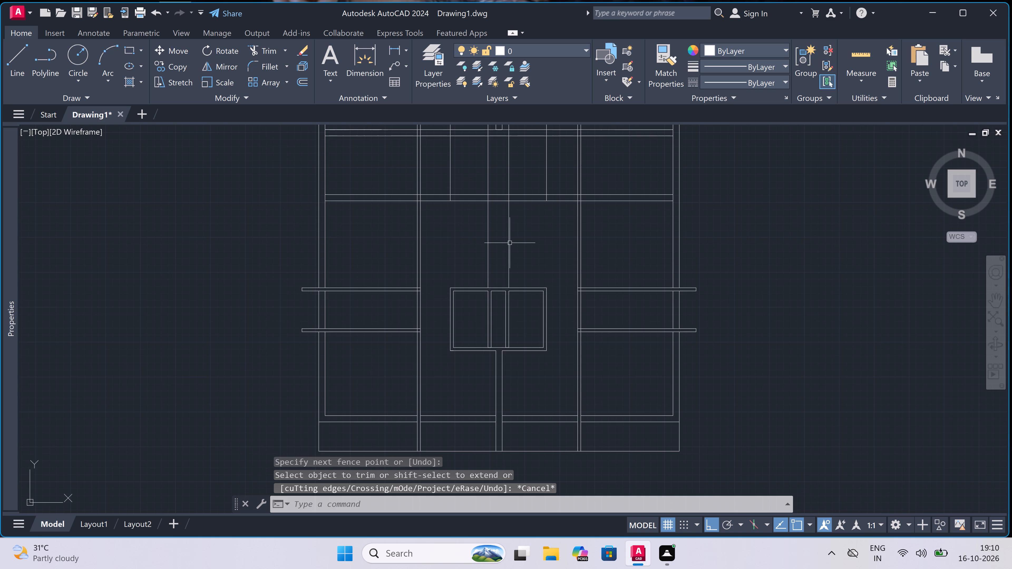
scroll(506, 204, up, 4)
click(626, 212)
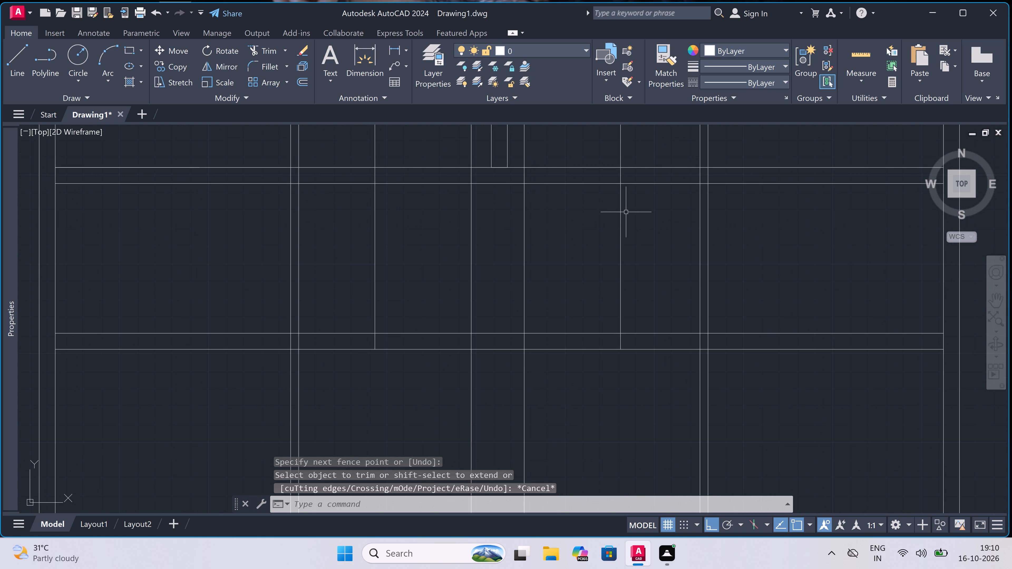
click(363, 271)
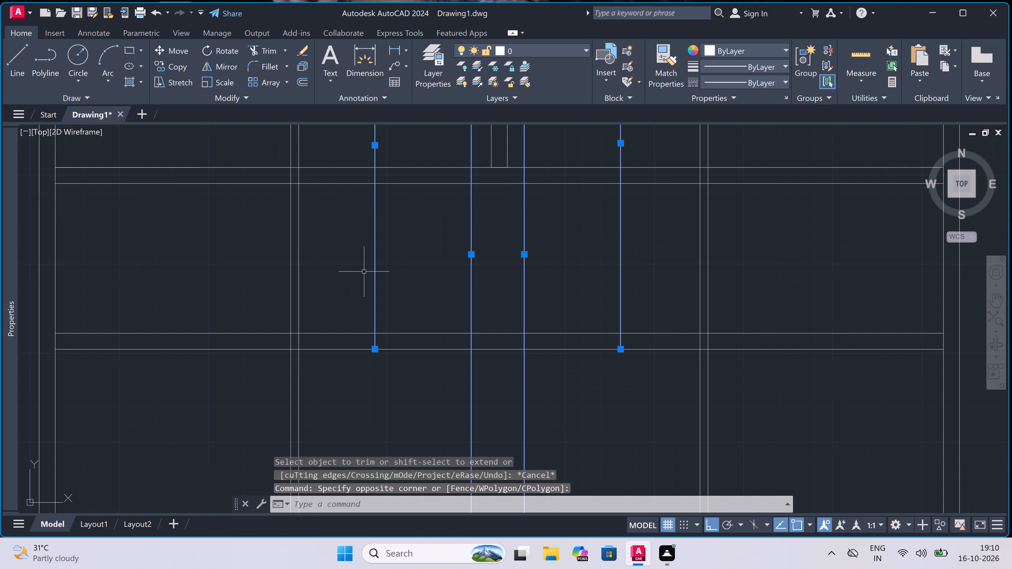
key(Delete)
Draw a 9" thick vertical wall from the lower enclosure's top wall up to the horizontal wall, aligned with the wall below the enclosure.
scroll(491, 240, down, 4)
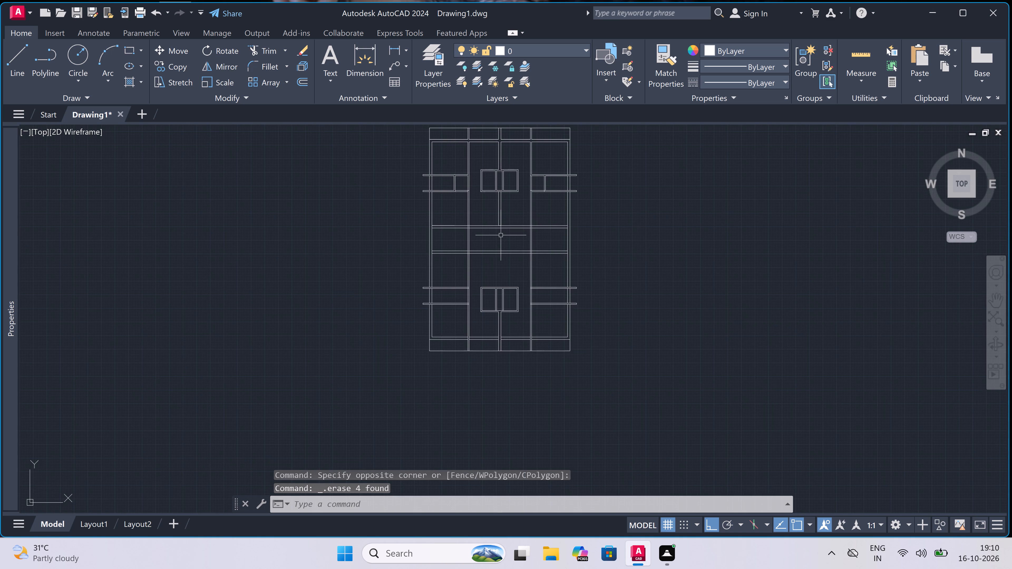
scroll(501, 235, up, 1)
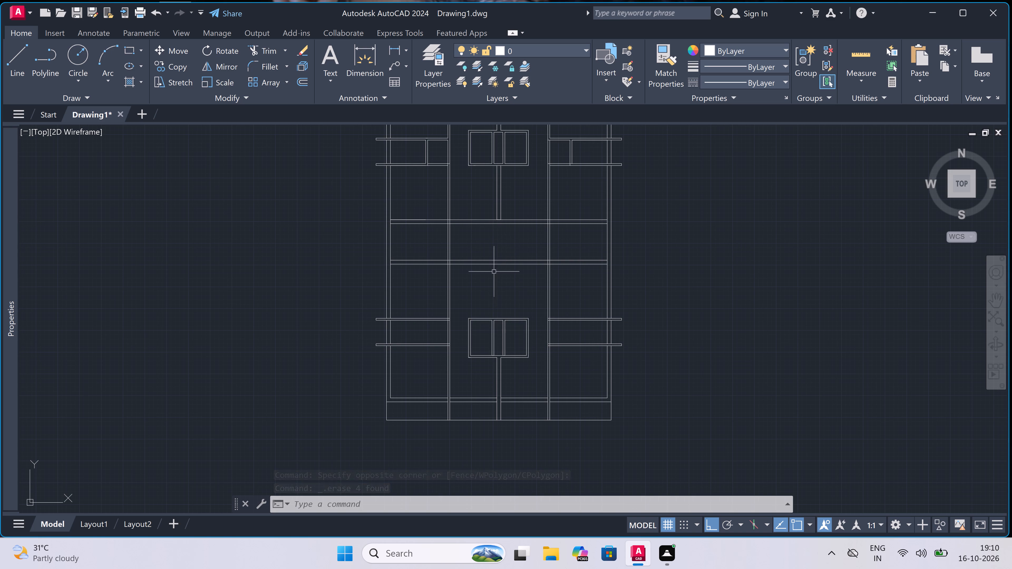
scroll(486, 285, up, 2)
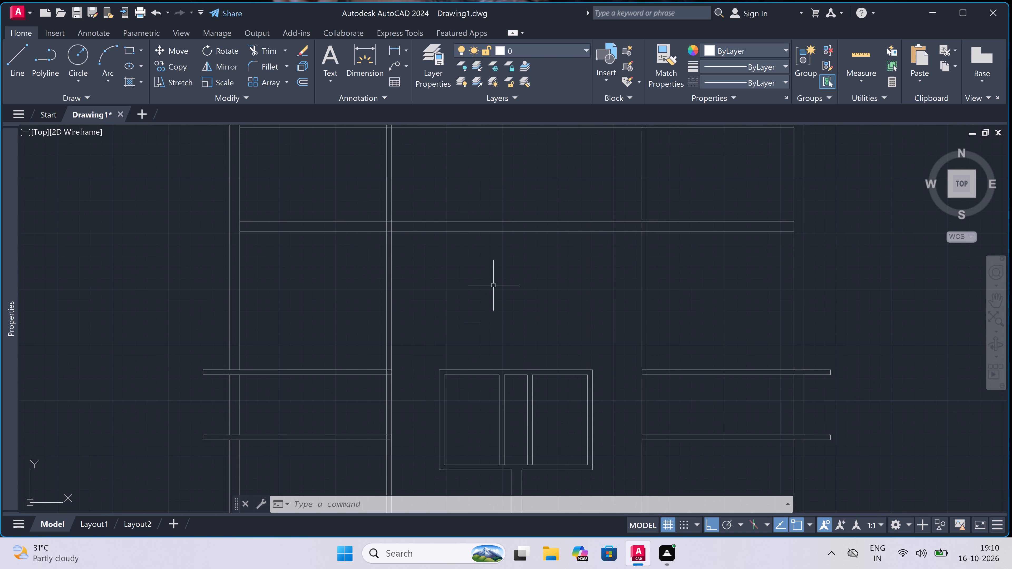
key(l)
key(space)
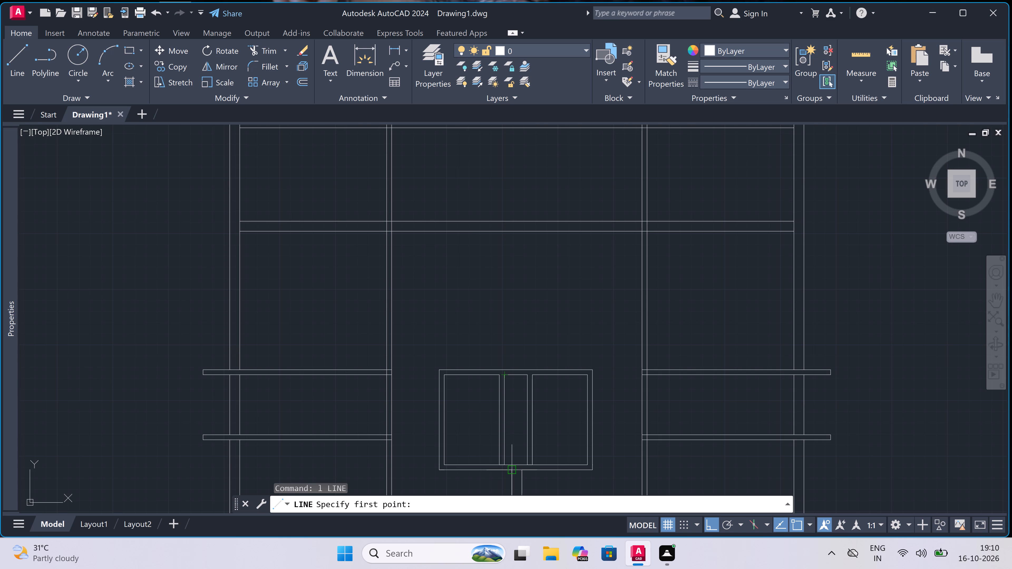
double_click(509, 369)
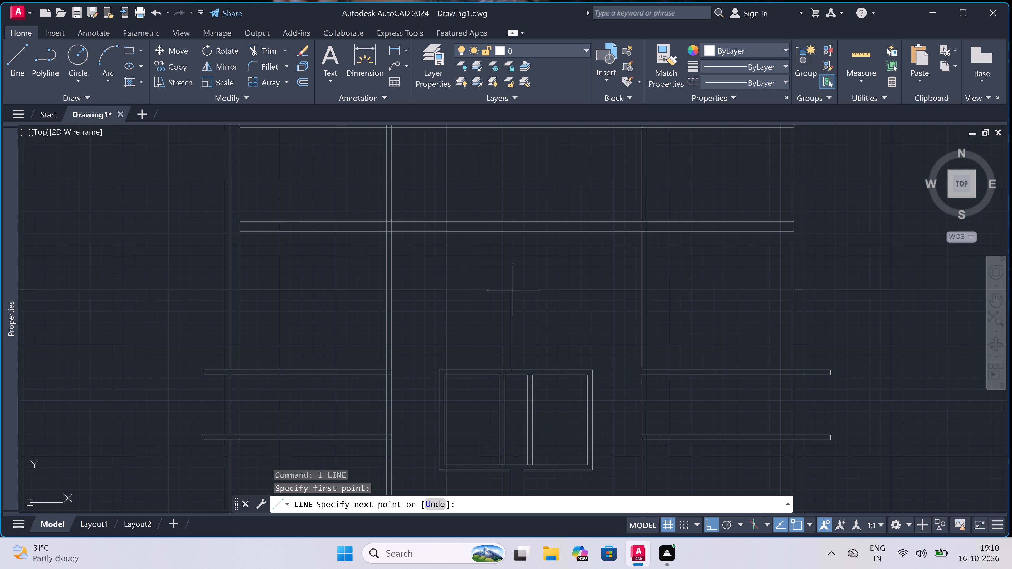
triple_click(513, 230)
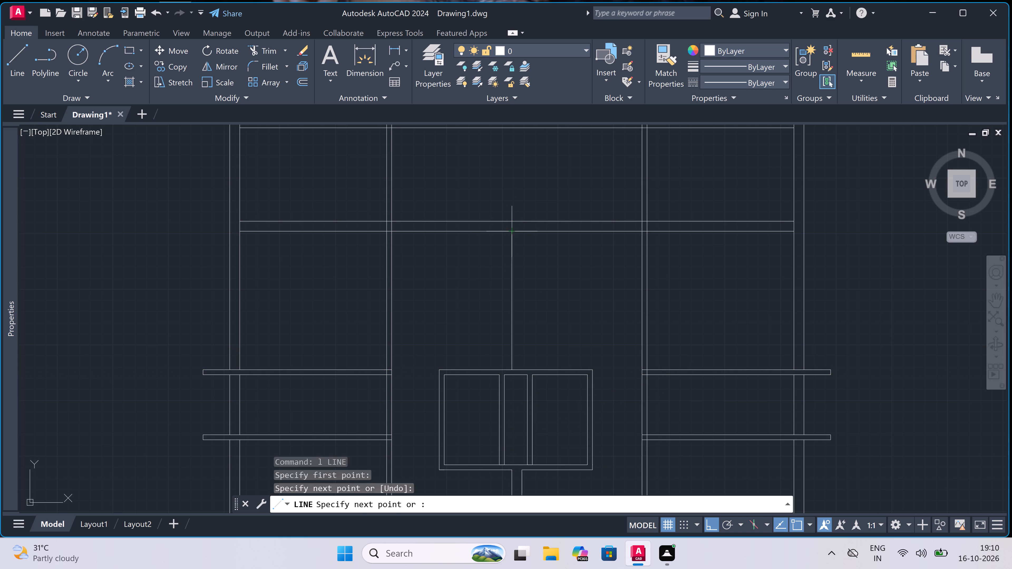
text(9")
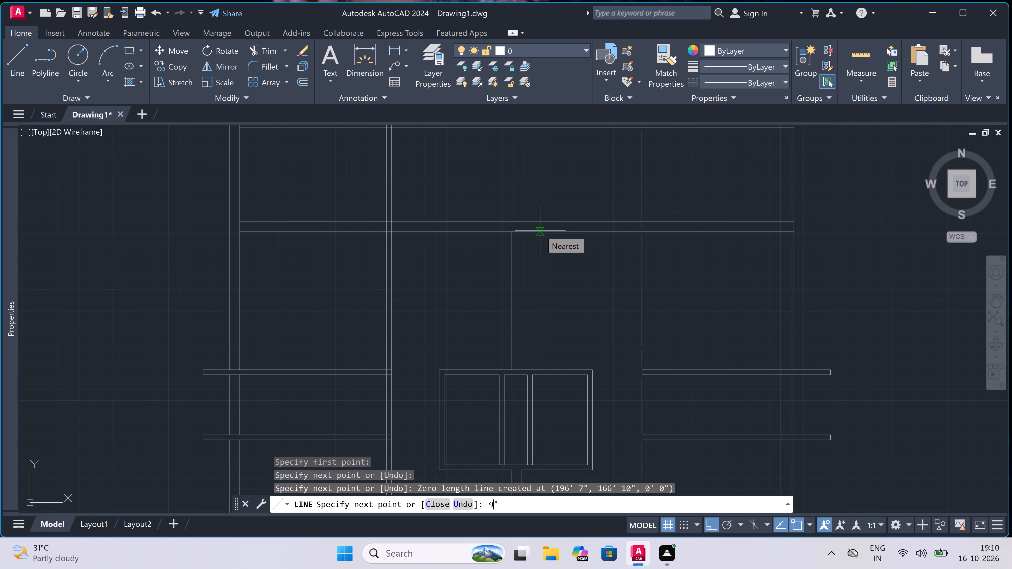
key(space)
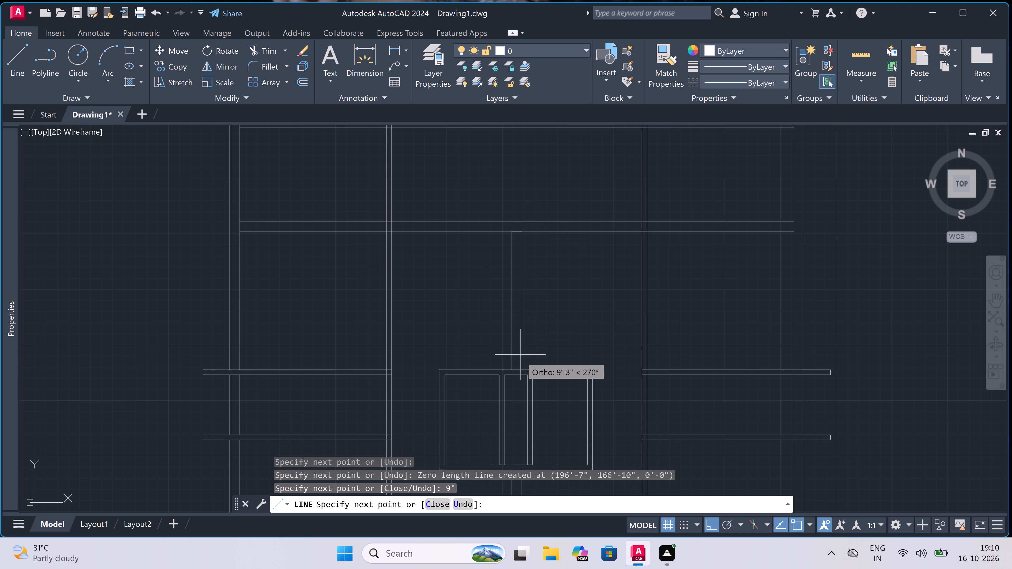
scroll(520, 372, up, 2)
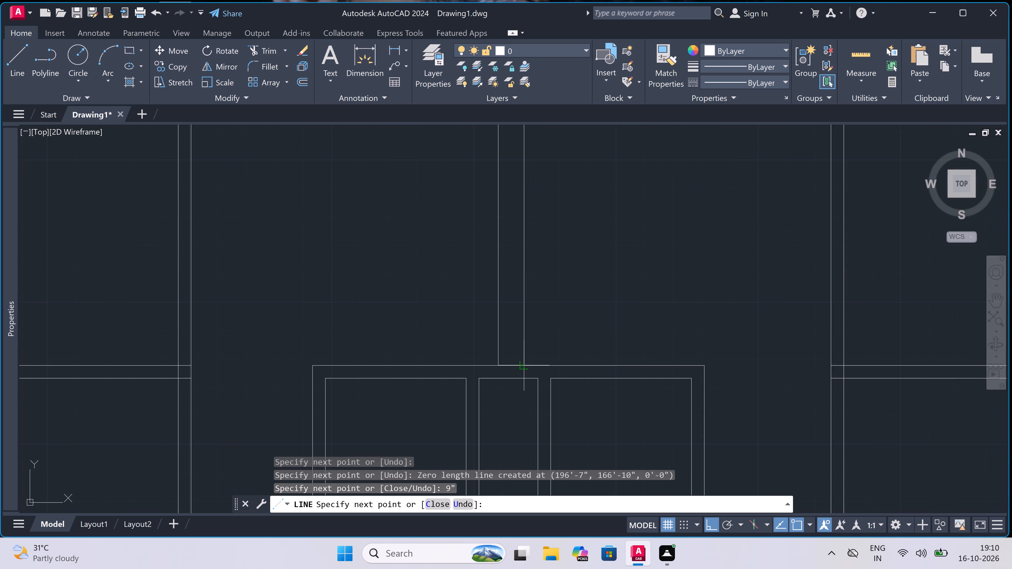
click(524, 362)
key(Escape)
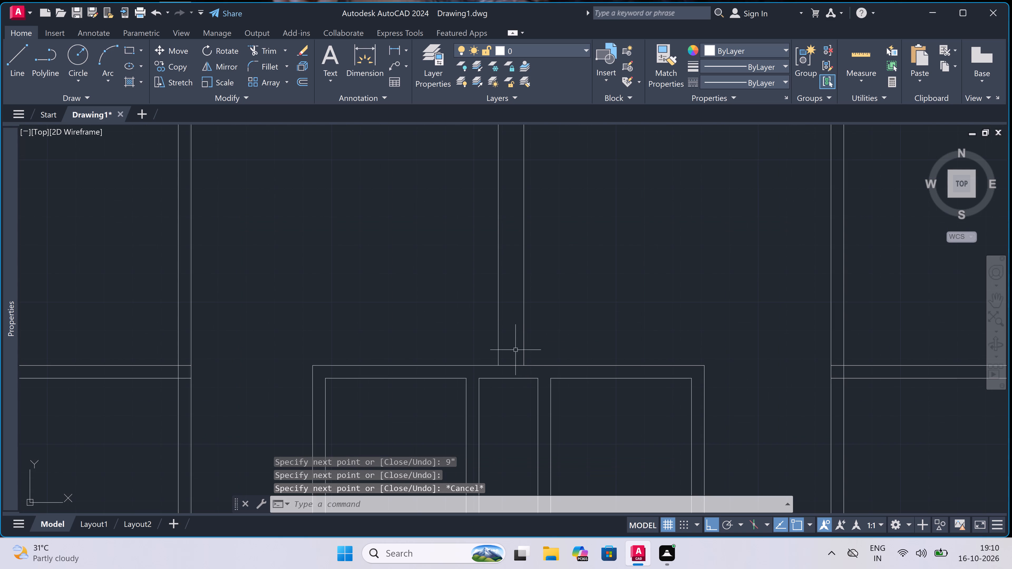
Trim the outer line of the lower enclosure's top wall between the two faces of the 9" wall.
scroll(519, 360, up, 2)
key(t)
key(r)
key(space)
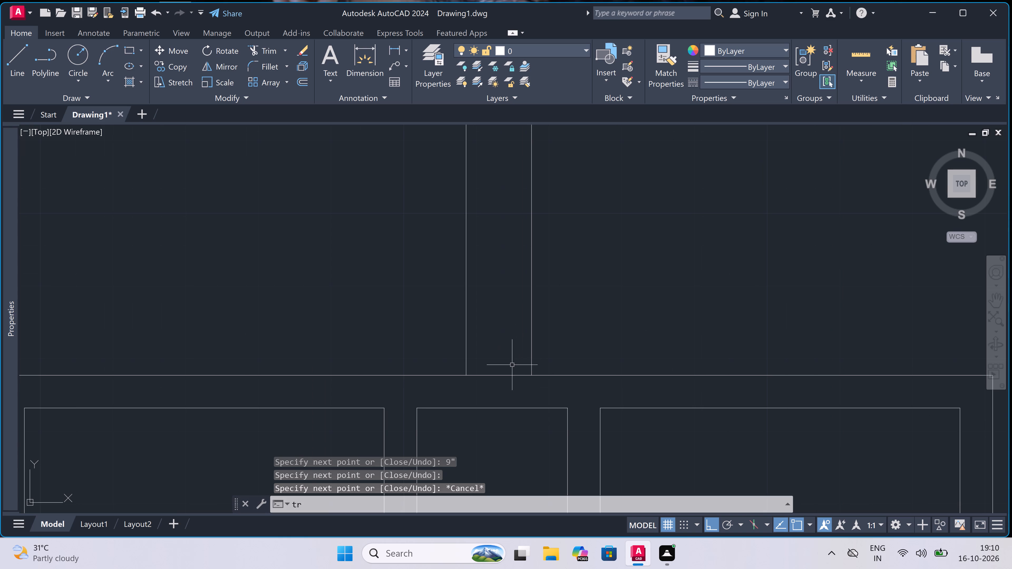
click(499, 382)
click(507, 347)
scroll(507, 347, down, 4)
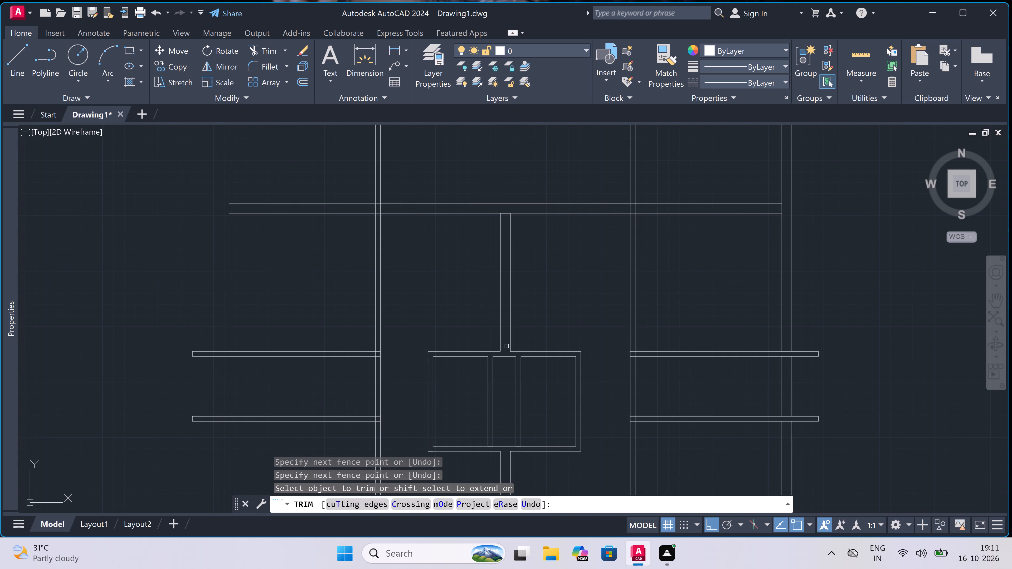
Examine the wall layout across the upper and lower halves of the plan.
scroll(506, 347, down, 1)
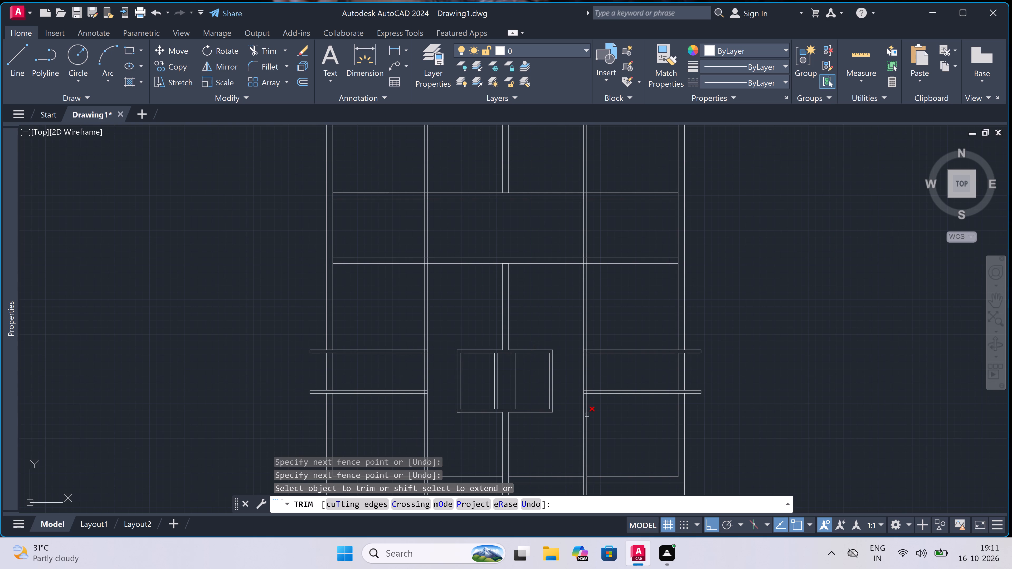
scroll(602, 421, down, 3)
scroll(601, 400, up, 2)
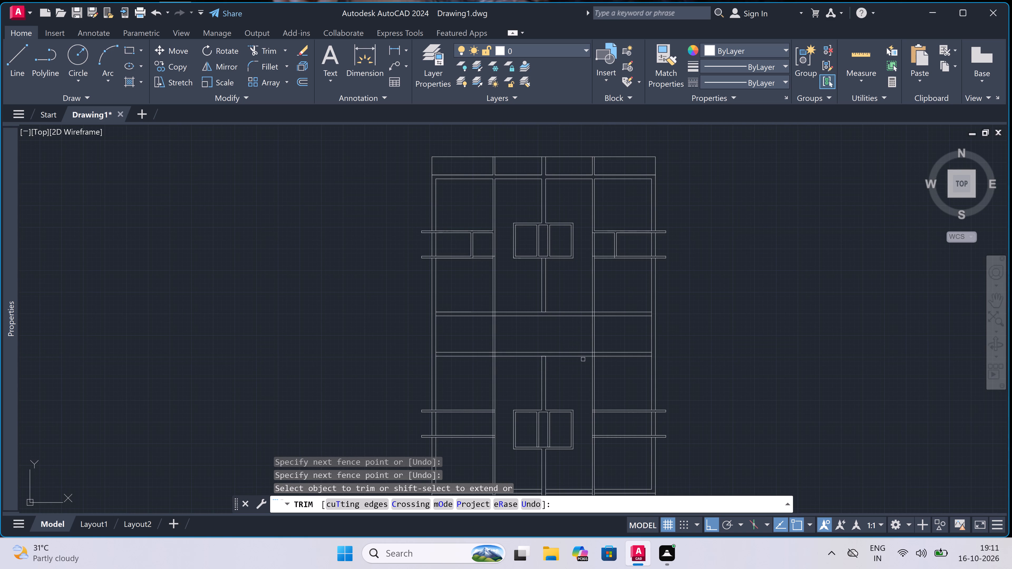
scroll(583, 359, down, 1)
scroll(583, 359, up, 1)
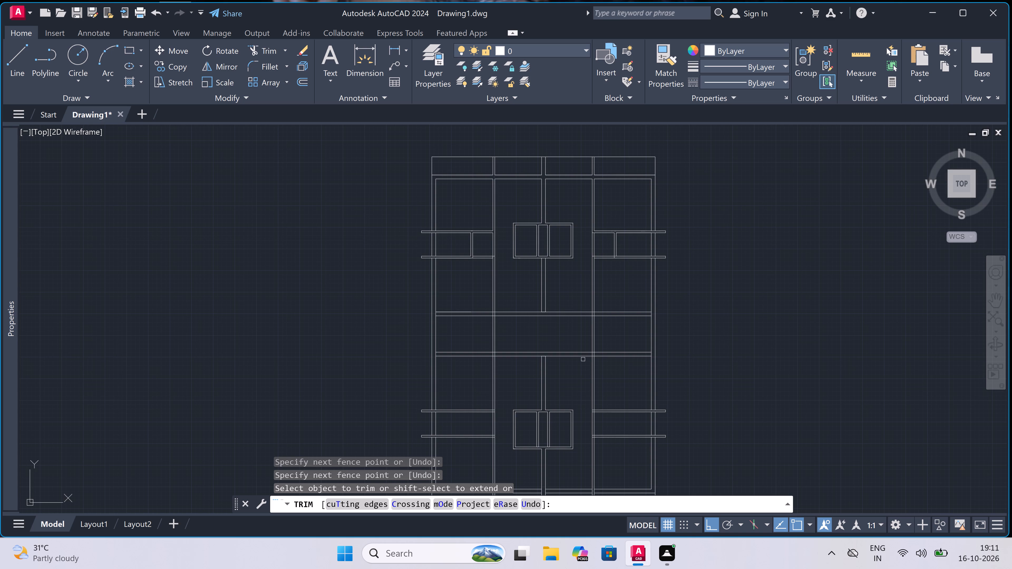
scroll(583, 360, down, 2)
scroll(569, 395, up, 3)
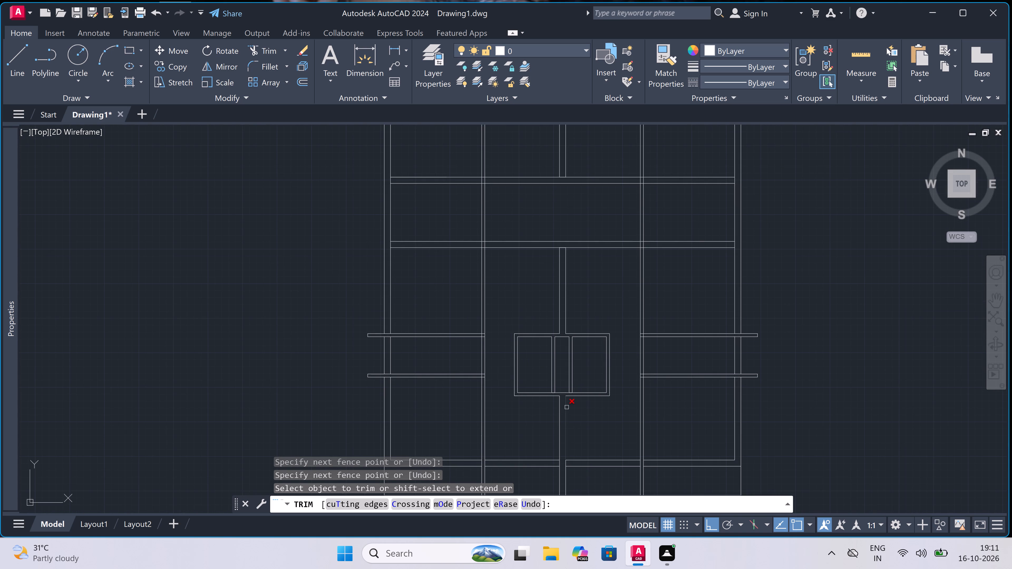
scroll(567, 408, down, 1)
scroll(567, 408, up, 1)
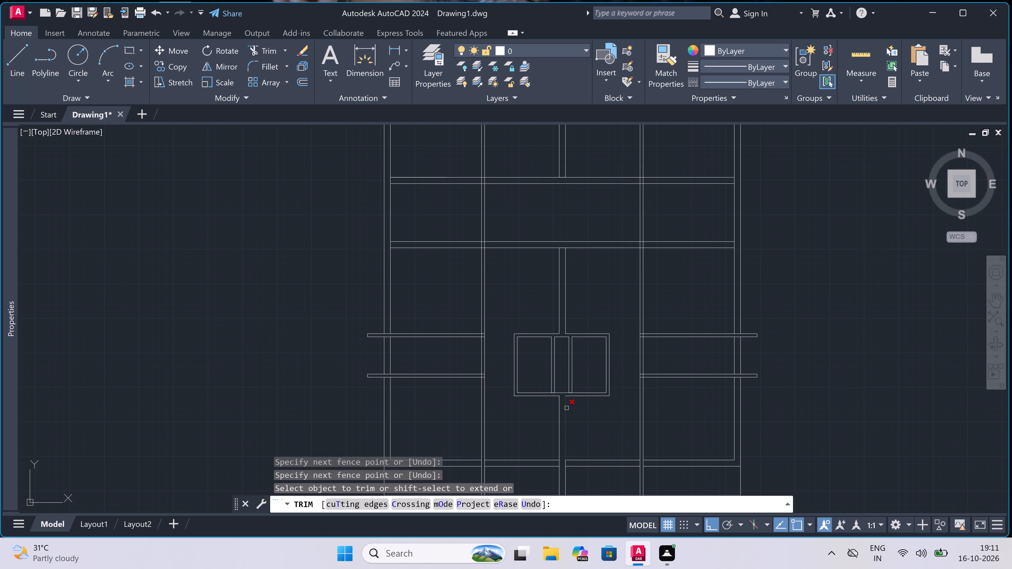
key(Escape)
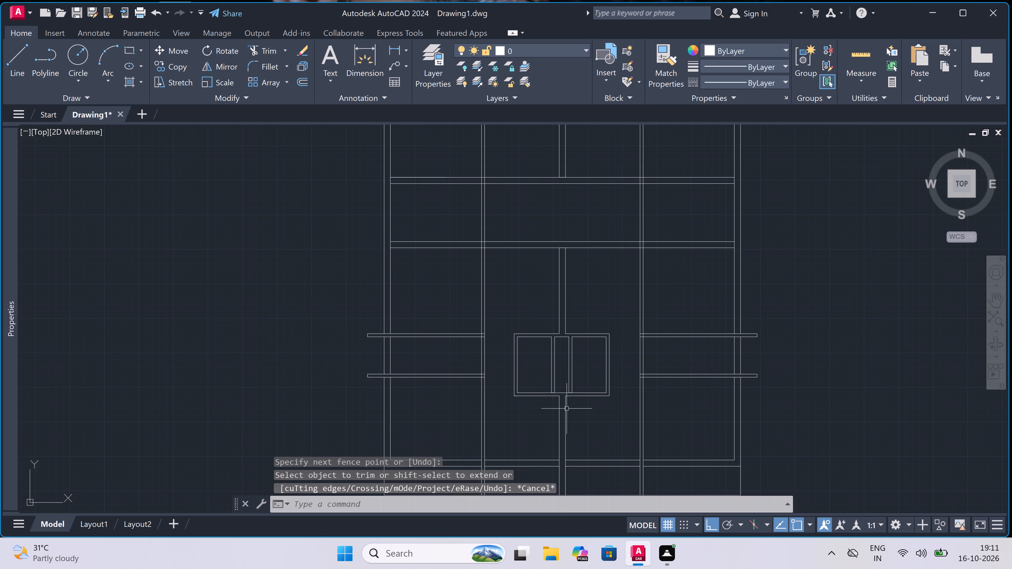
Draw a 4.5" thick vertical partition between the lower-left pair of horizontal walls, 6'9" from the outer wall's inner face.
scroll(567, 409, up, 2)
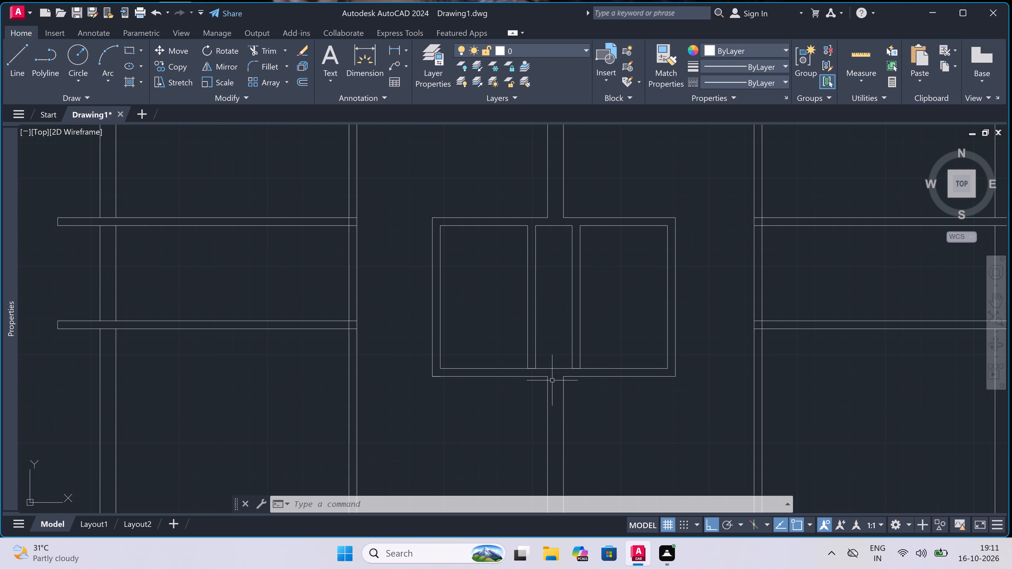
scroll(558, 382, down, 1)
scroll(354, 287, up, 1)
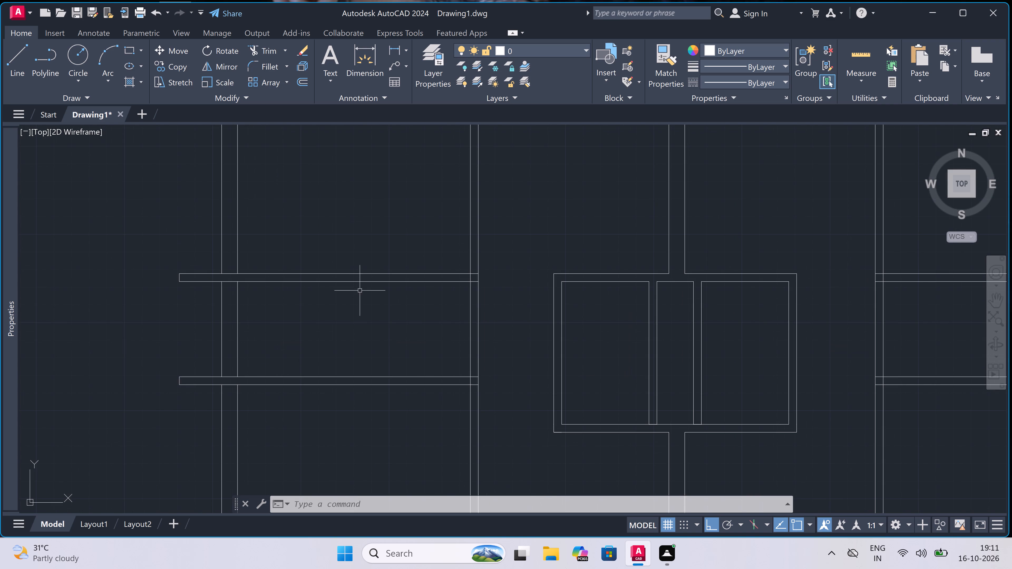
text(l)
key(space)
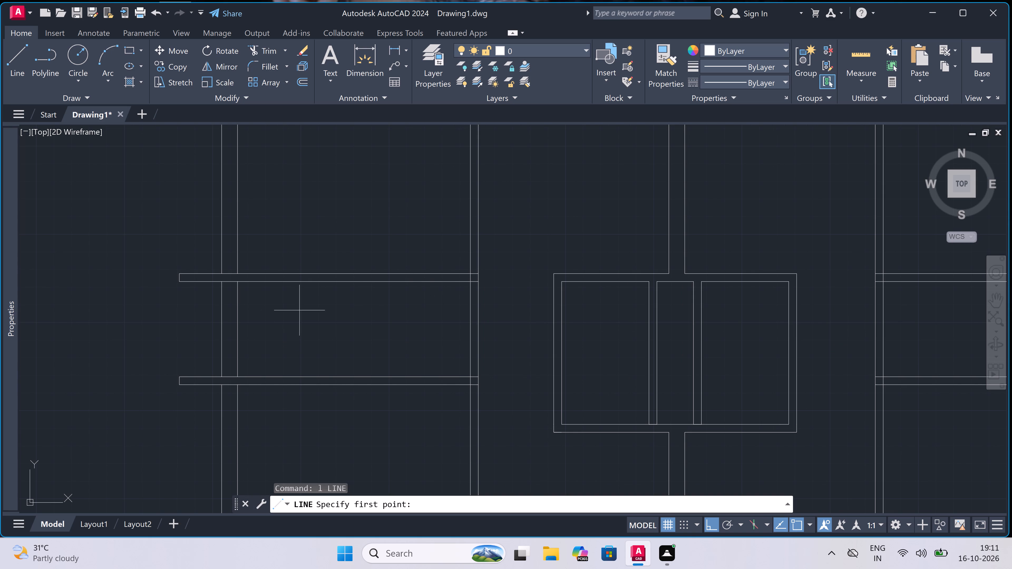
scroll(335, 321, up, 1)
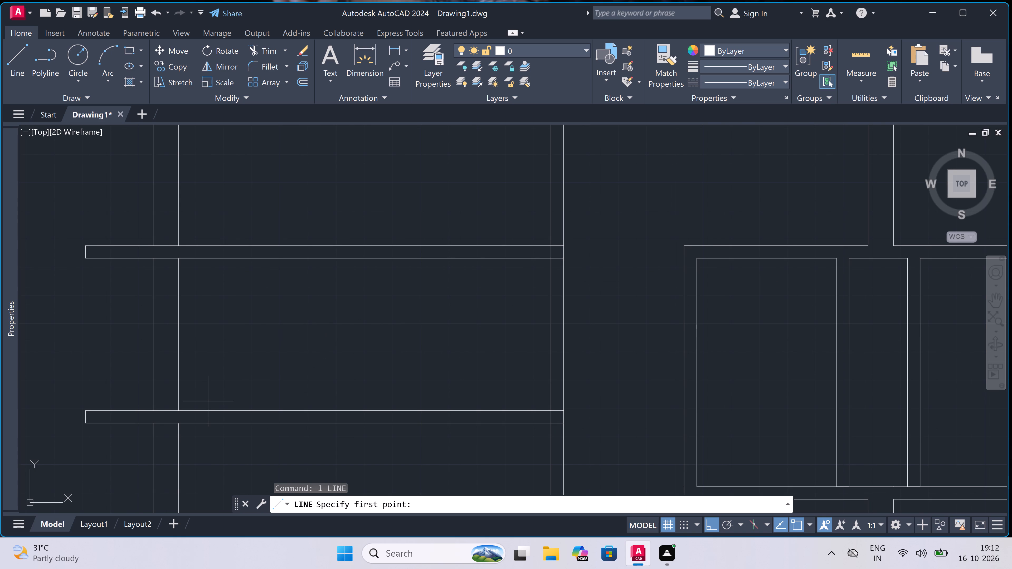
click(179, 407)
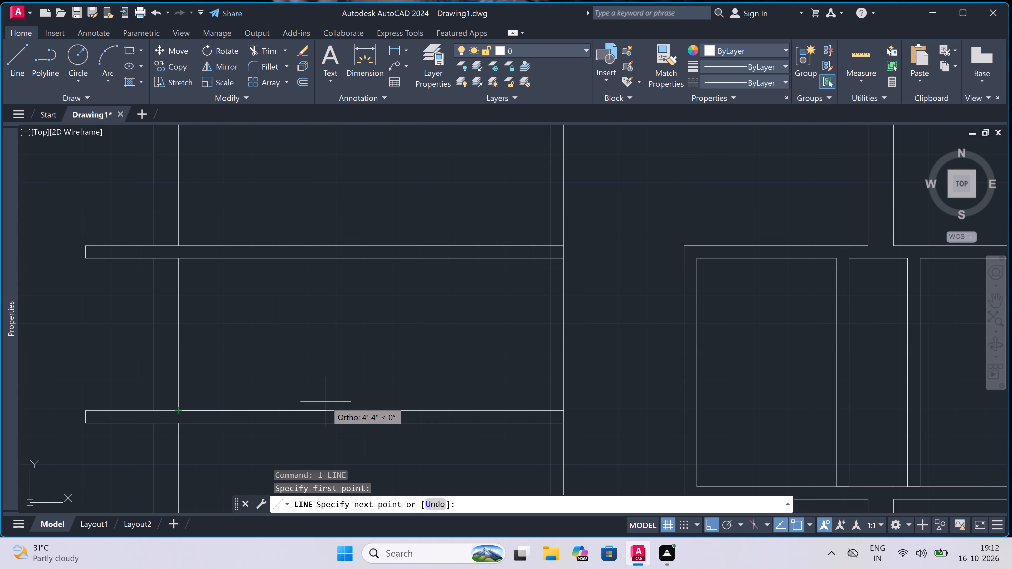
text(6'9")
key(space)
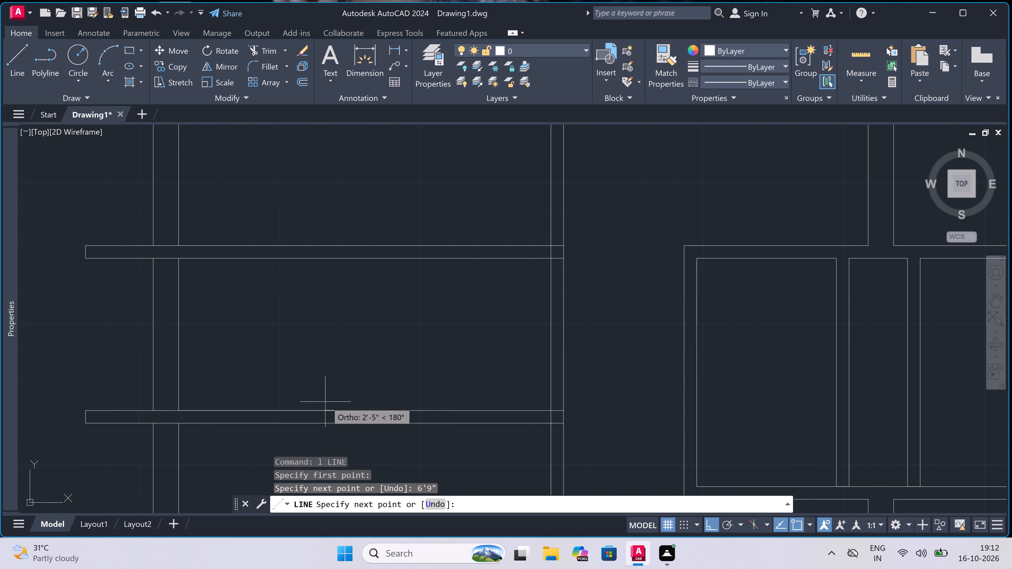
click(408, 244)
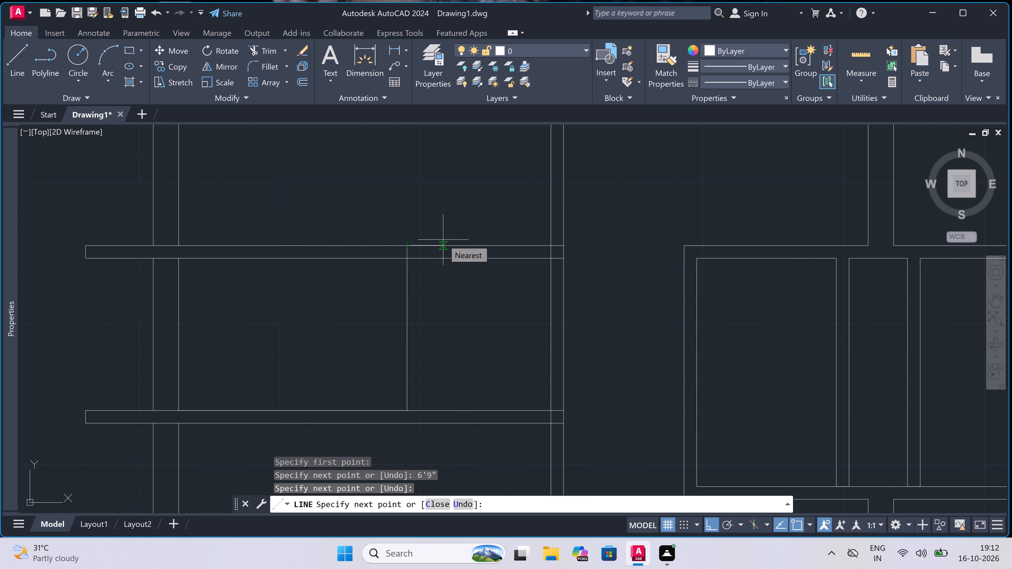
text(4.5)
text(")
key(space)
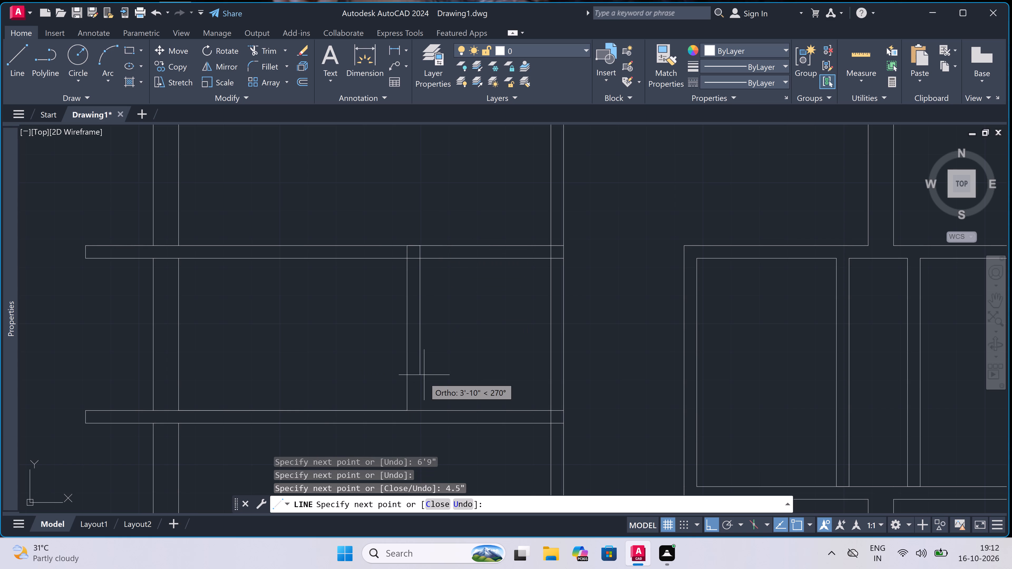
scroll(425, 322, down, 2)
scroll(417, 357, up, 3)
double_click(438, 376)
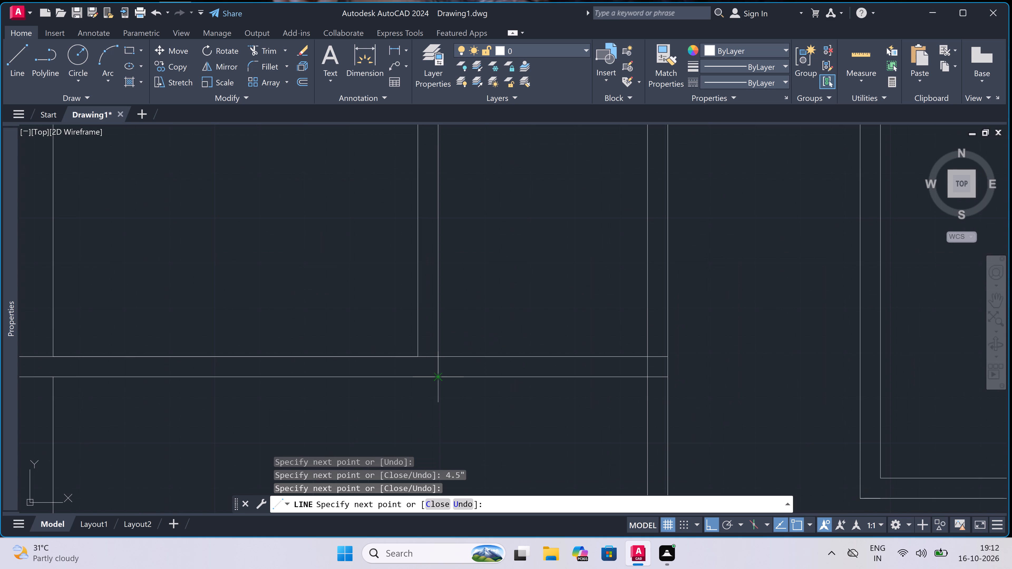
key(Escape)
Draw a matching 4.5" thick partition between the lower-right pair of horizontal walls, 6'9" from the right outer wall's inner face.
key(space)
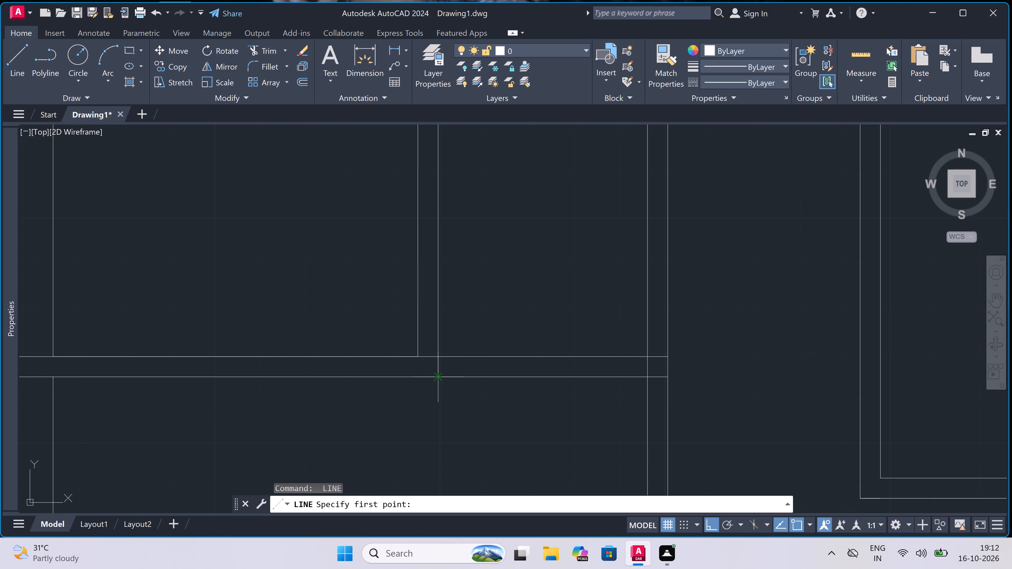
scroll(442, 376, down, 5)
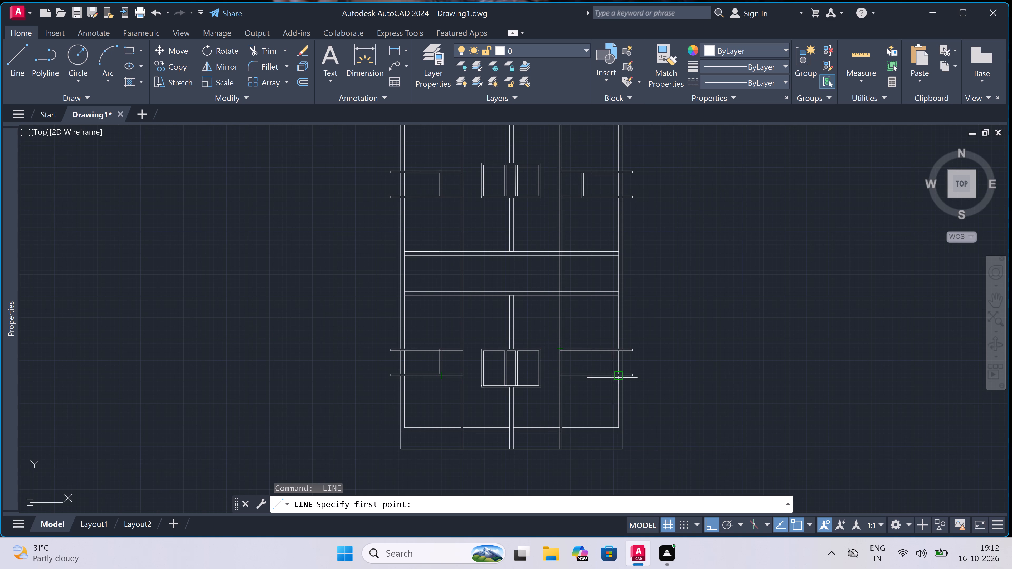
scroll(629, 377, up, 1)
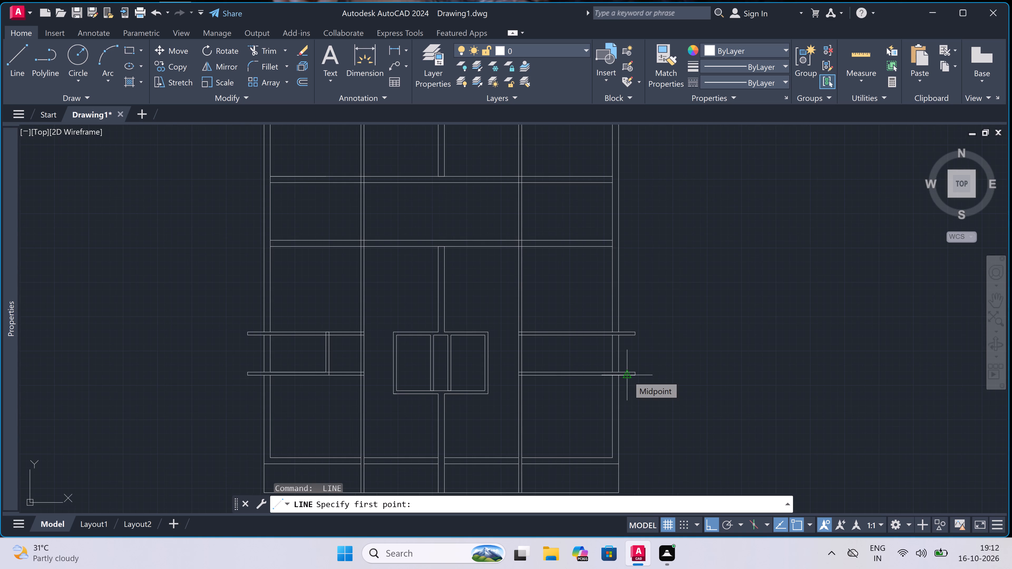
scroll(627, 376, down, 1)
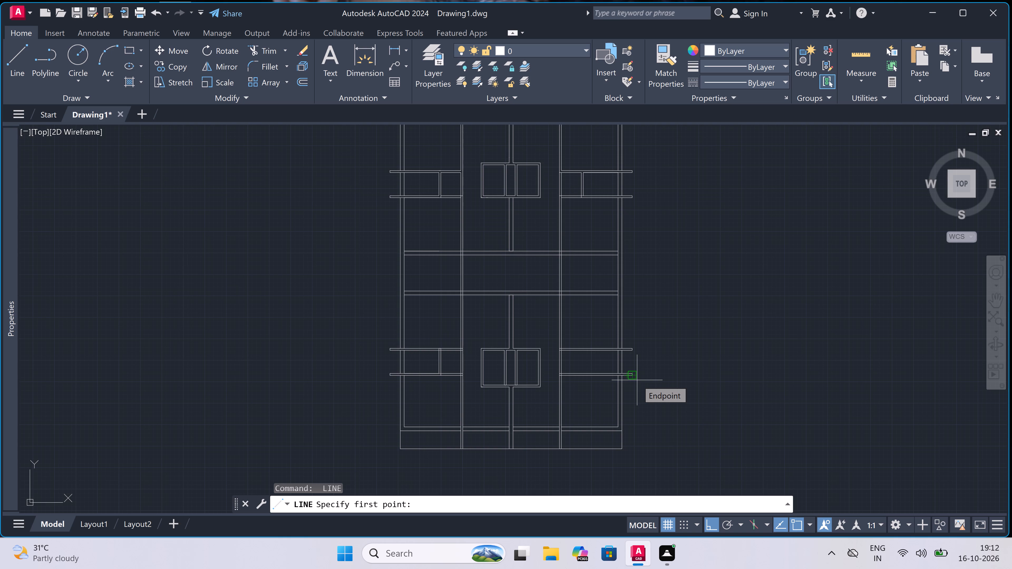
scroll(637, 380, down, 1)
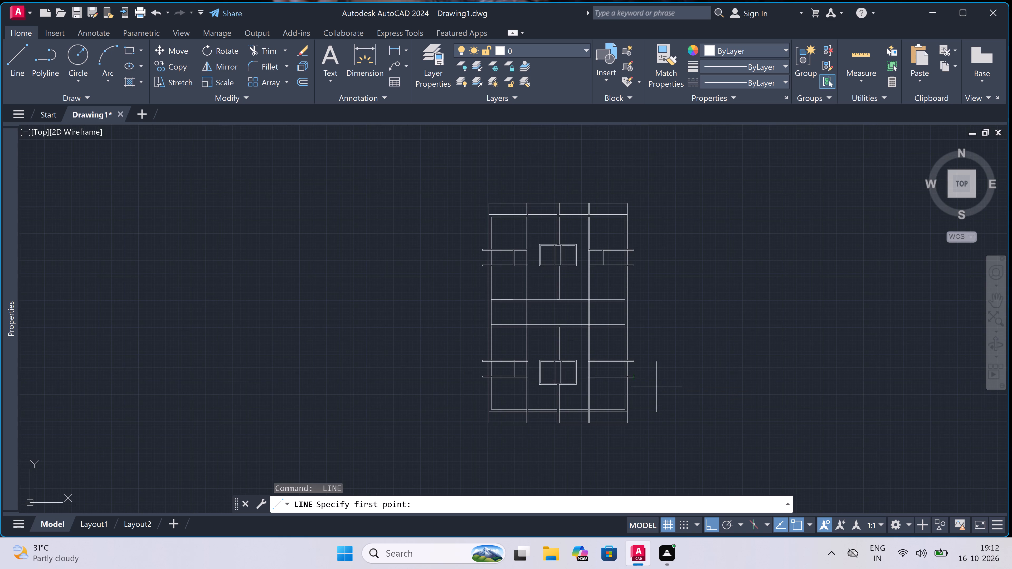
scroll(606, 378, up, 3)
scroll(632, 376, up, 2)
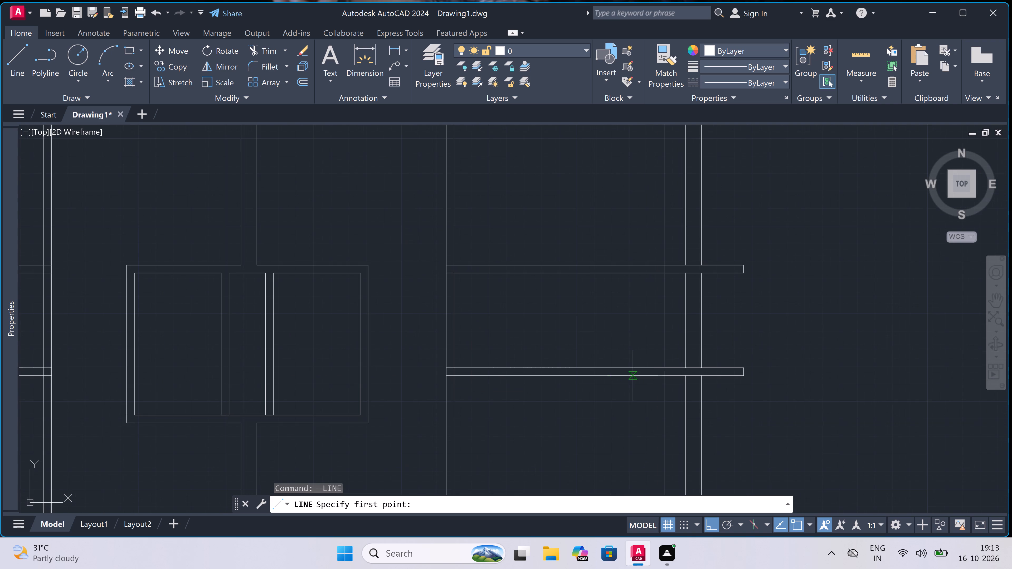
triple_click(686, 366)
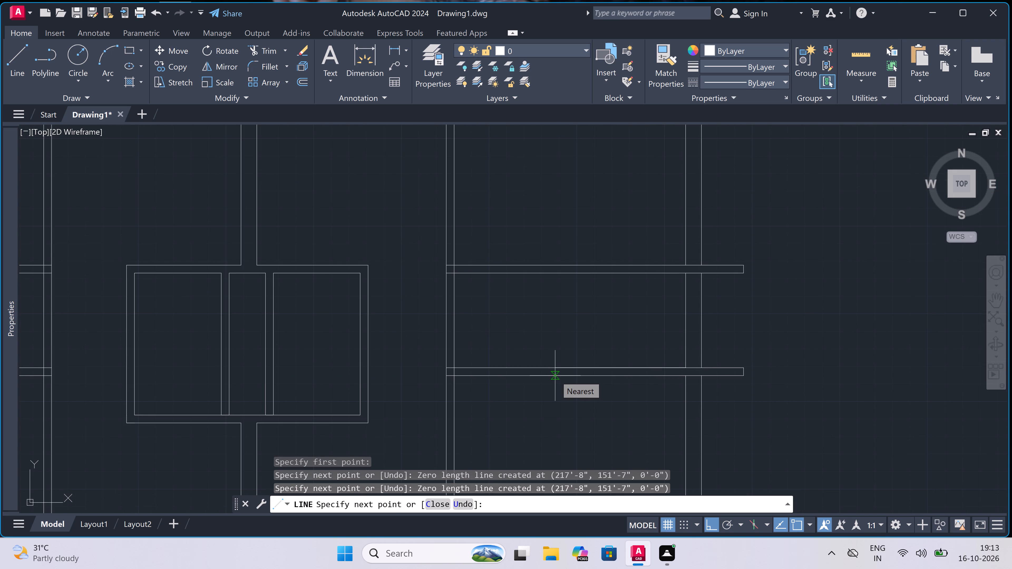
text(6'9")
key(space)
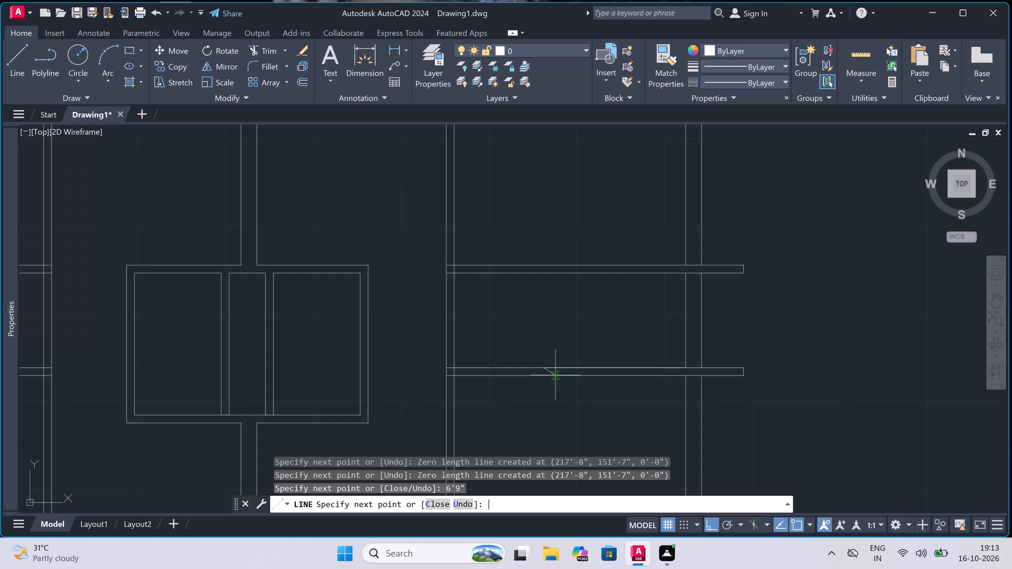
click(545, 265)
text(4.5)
text(")
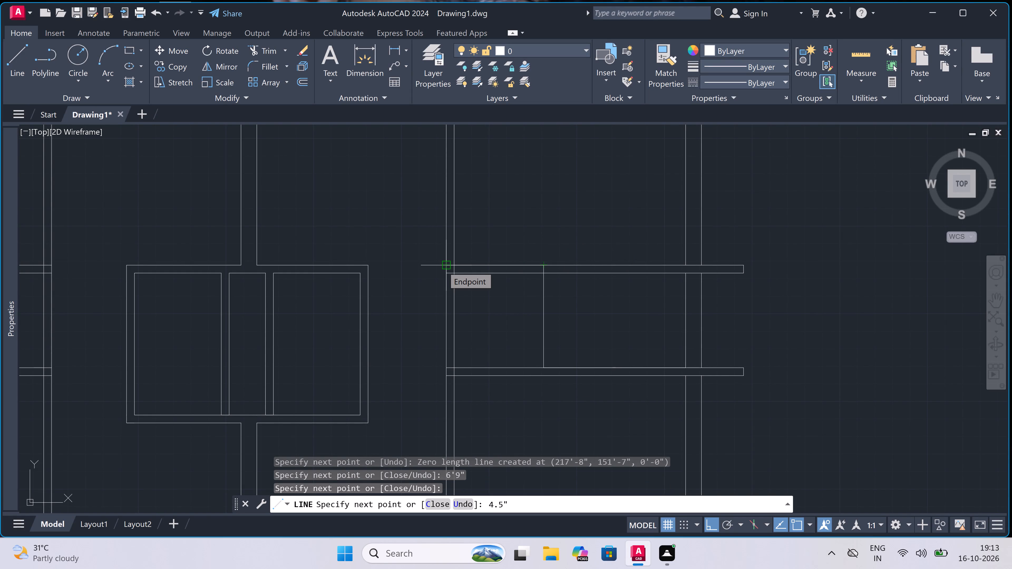
key(space)
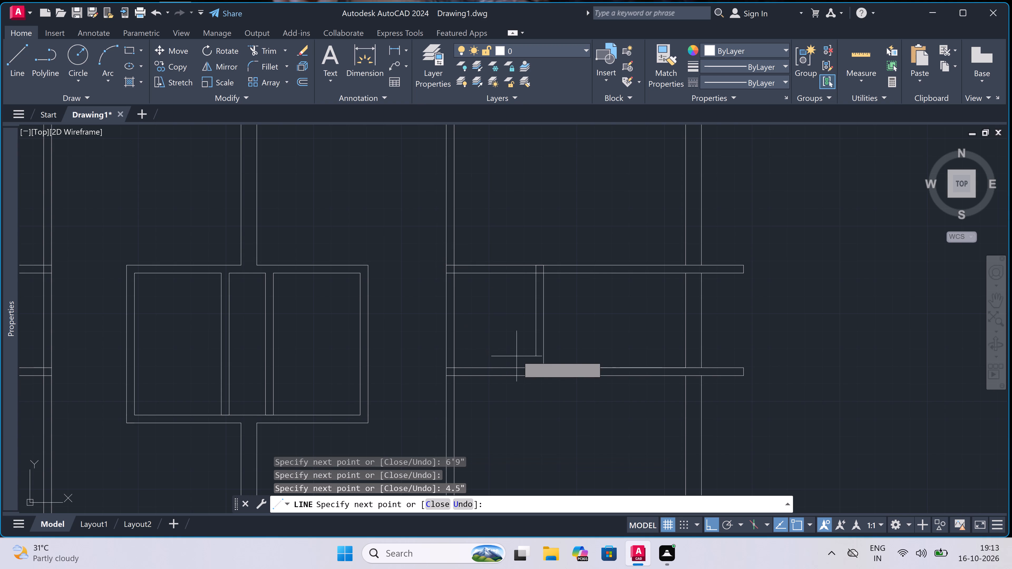
click(532, 373)
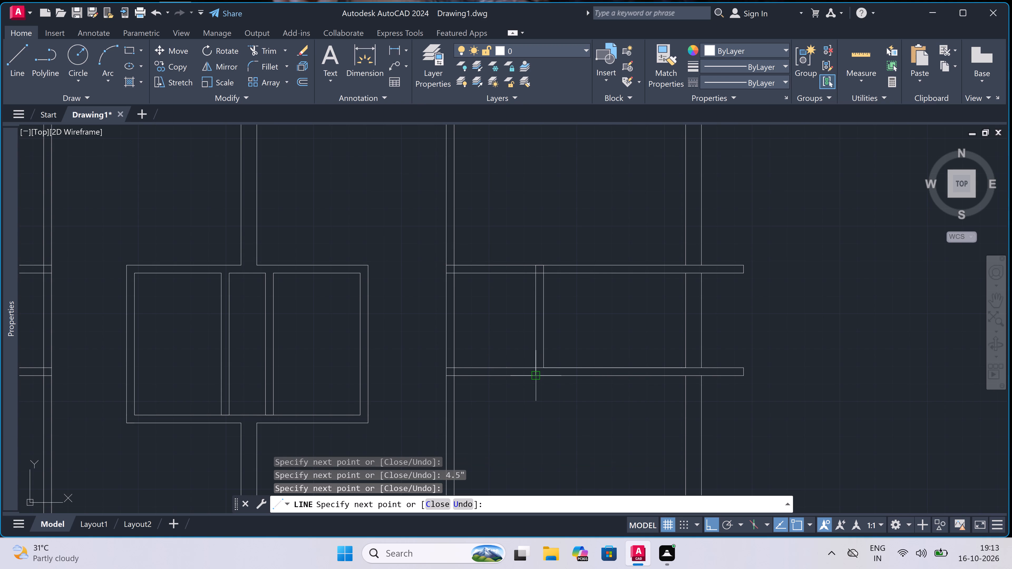
key(Escape)
Trim the overlapping lines where the lower horizontal wall of the lower-right pair meets the long vertical wall and the new partition.
text(tr)
key(space)
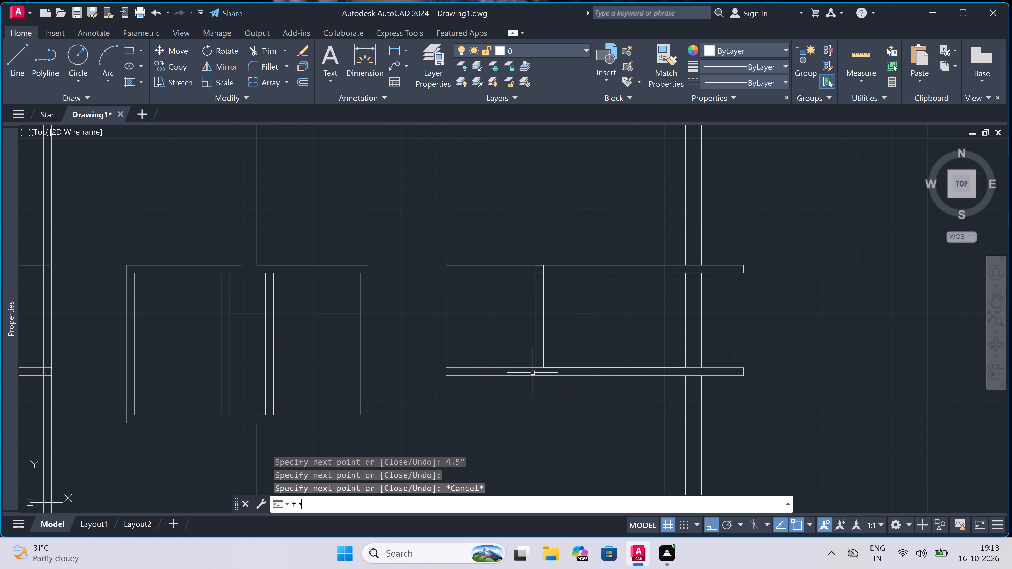
scroll(423, 361, up, 2)
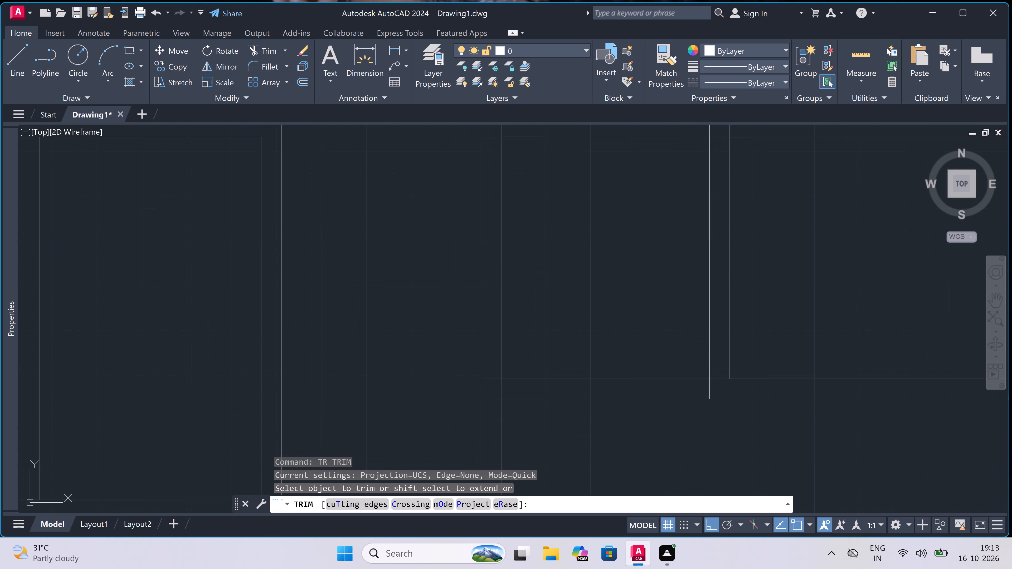
click(499, 404)
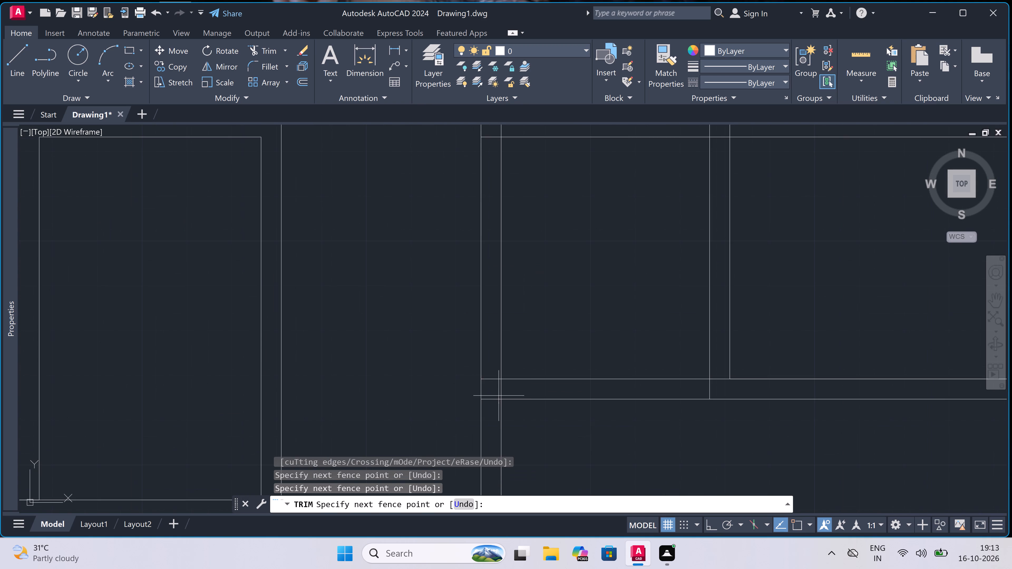
click(503, 389)
click(499, 387)
click(724, 384)
click(719, 385)
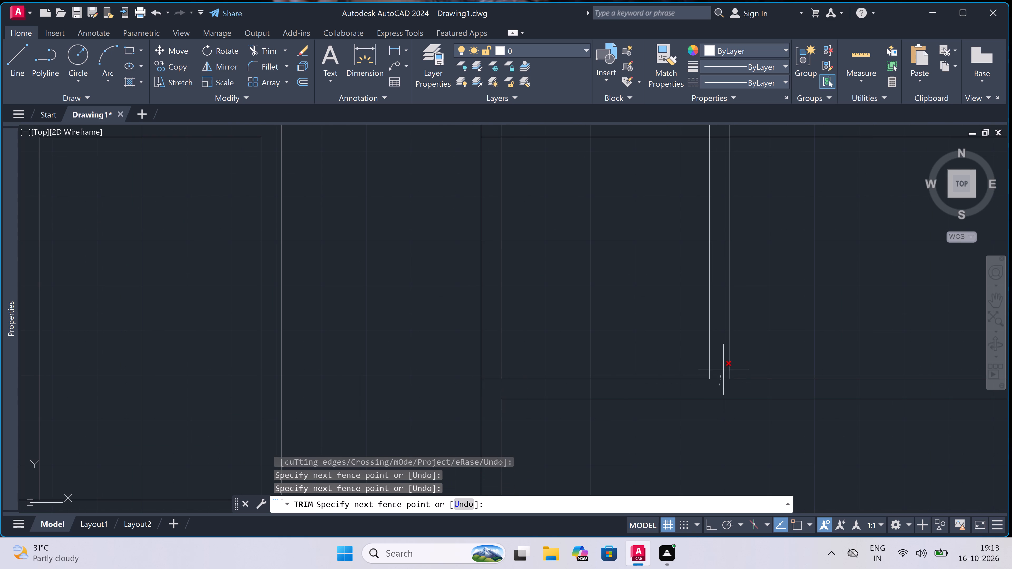
click(725, 368)
Trim away the long vertical wall's two lines between the lower-right pair of horizontal walls.
scroll(579, 364, down, 4)
click(584, 331)
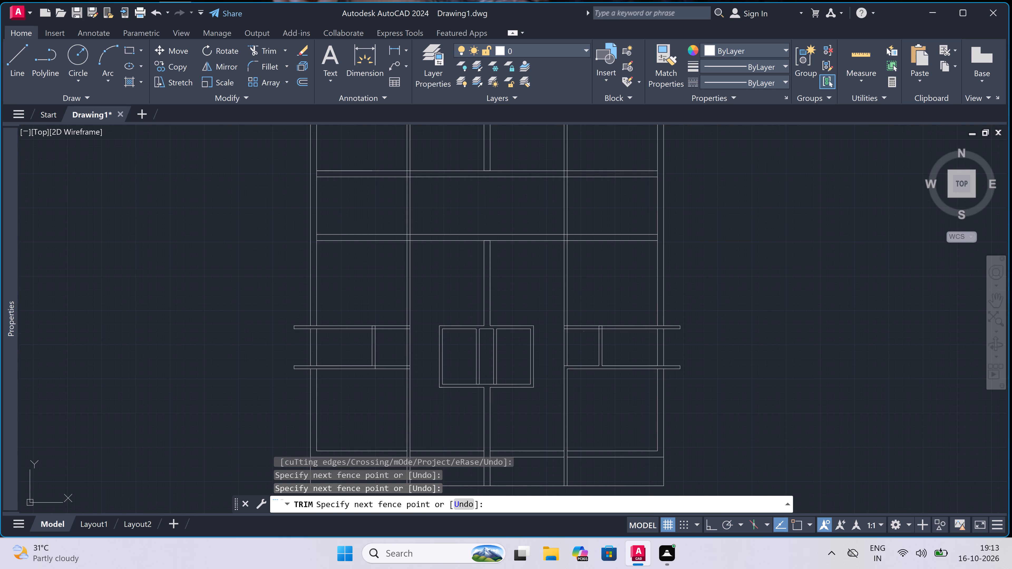
click(550, 364)
Trim the overlapping lines where the upper horizontal wall of the lower-right pair meets the long vertical wall and the new partition.
scroll(561, 338, up, 3)
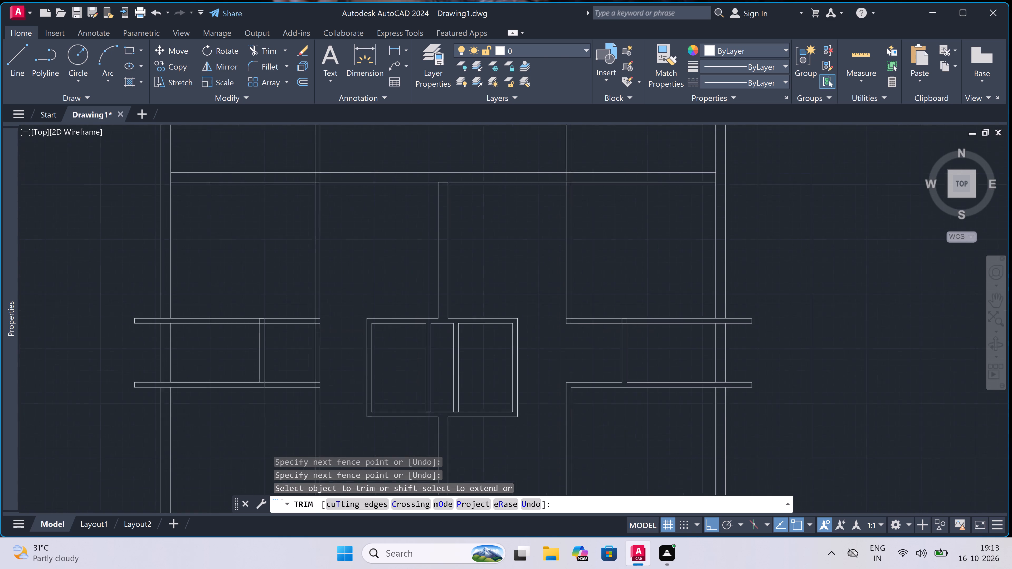
scroll(578, 287, up, 2)
click(578, 287)
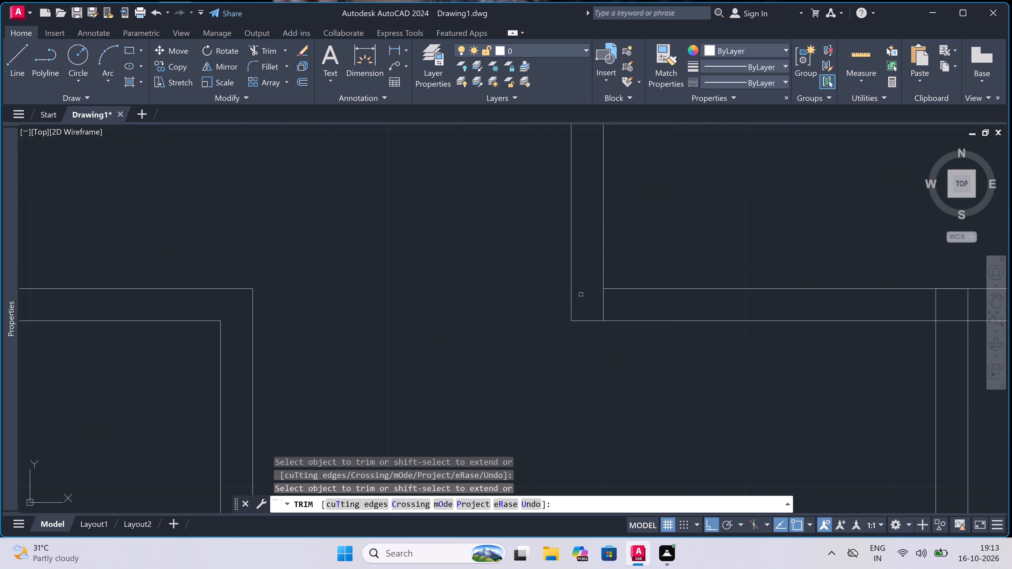
click(584, 298)
scroll(693, 295, down, 2)
scroll(808, 293, up, 2)
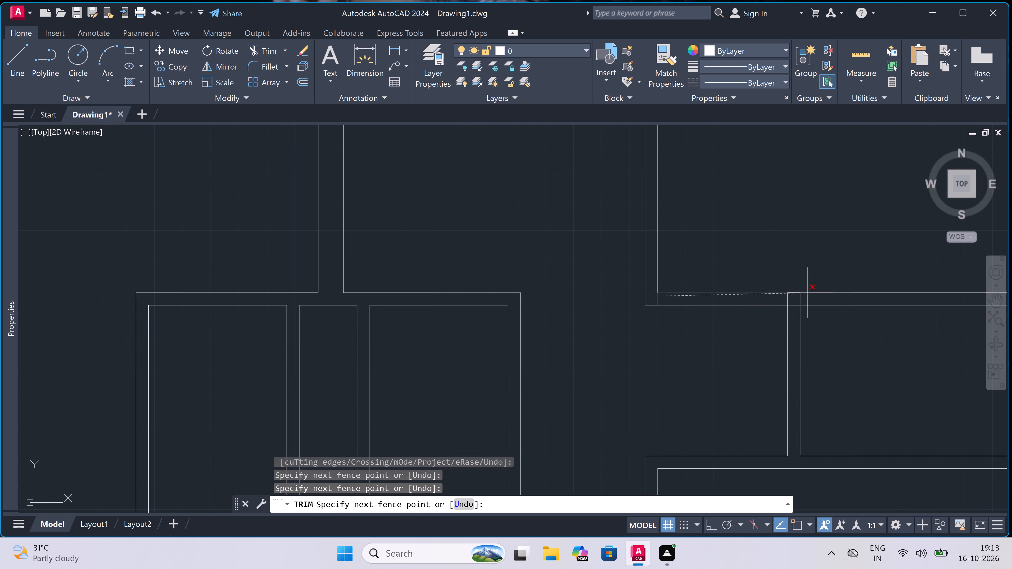
scroll(809, 294, up, 1)
double_click(808, 303)
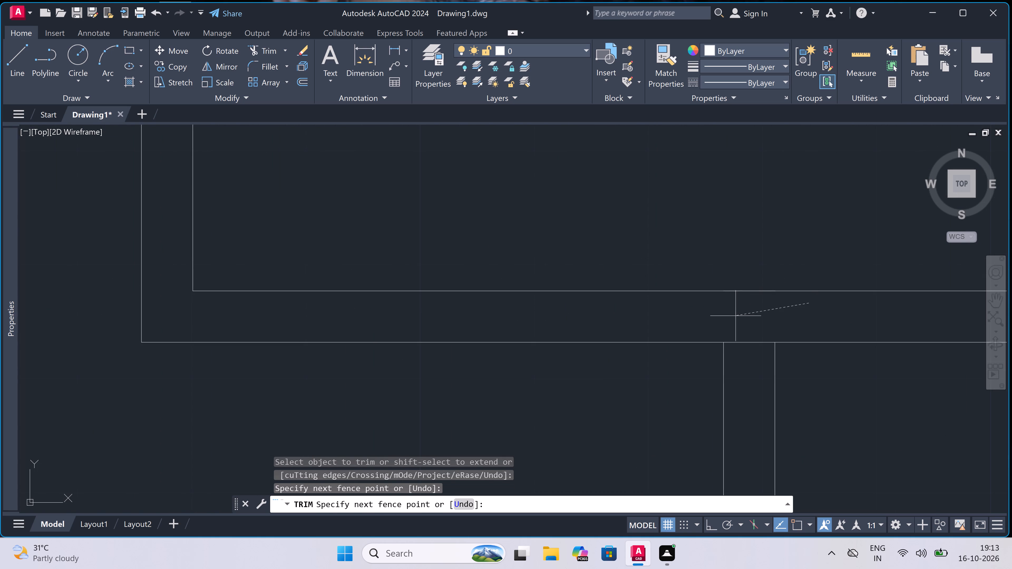
double_click(740, 317)
click(742, 356)
scroll(546, 327, down, 4)
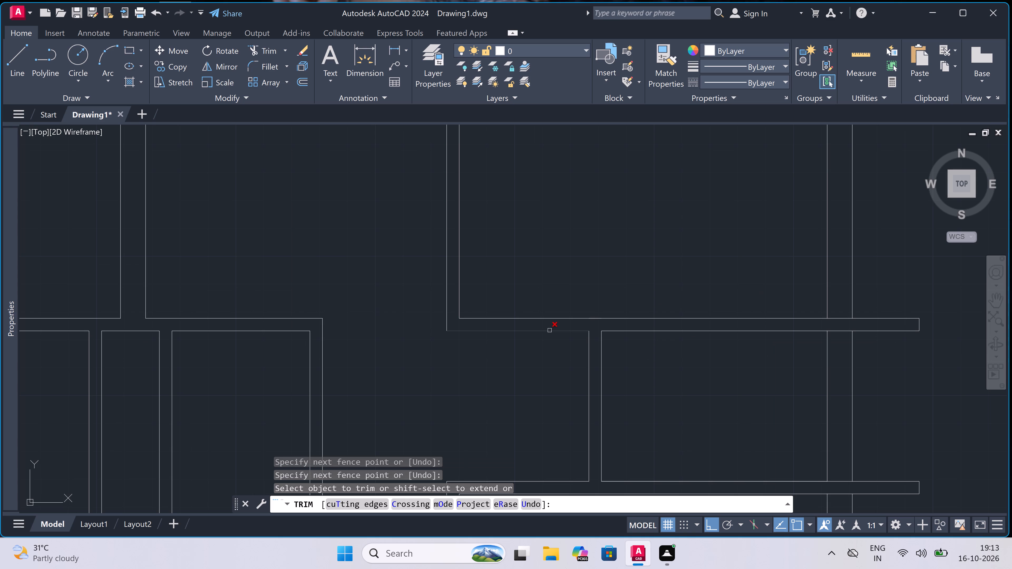
key(Escape)
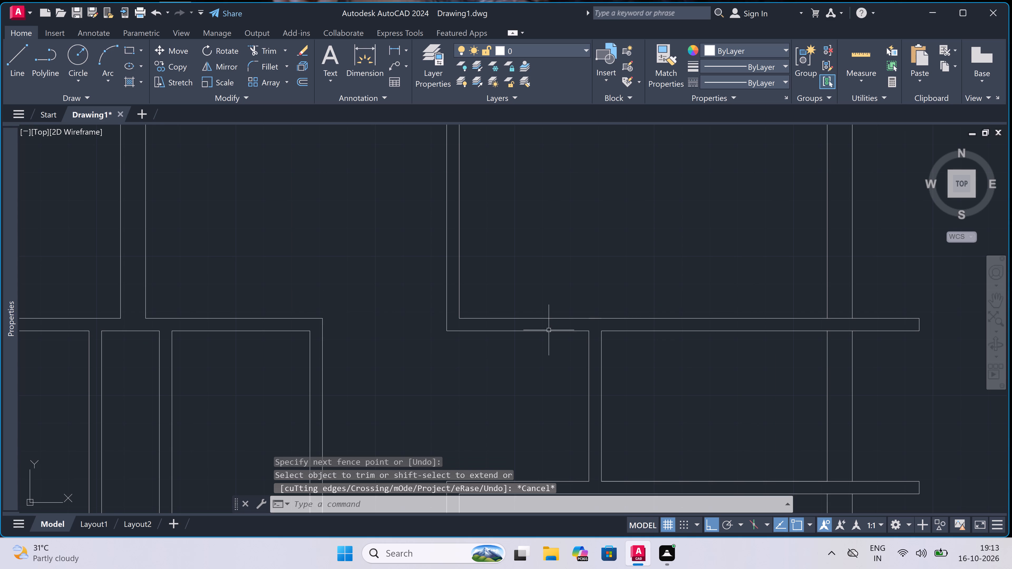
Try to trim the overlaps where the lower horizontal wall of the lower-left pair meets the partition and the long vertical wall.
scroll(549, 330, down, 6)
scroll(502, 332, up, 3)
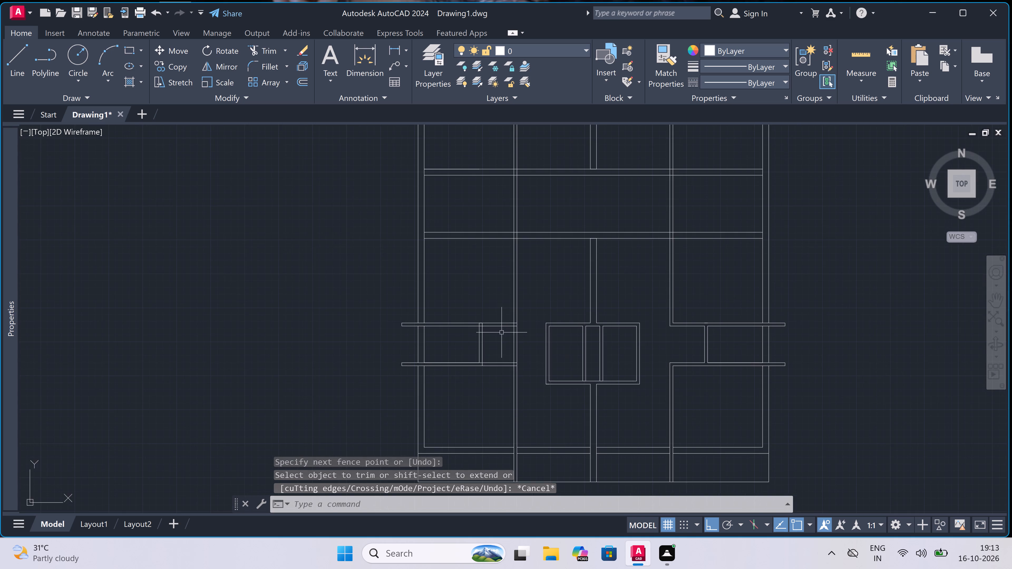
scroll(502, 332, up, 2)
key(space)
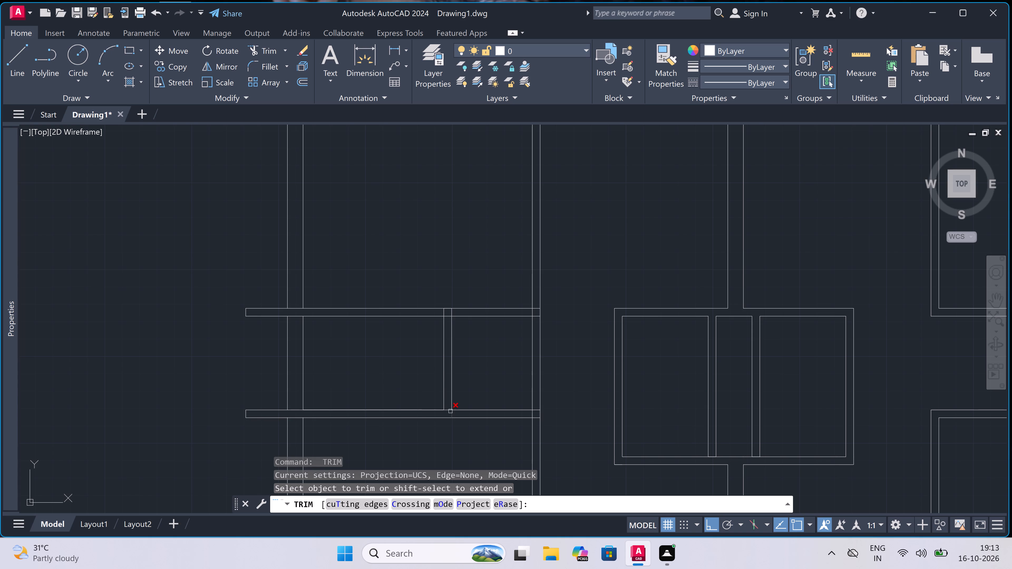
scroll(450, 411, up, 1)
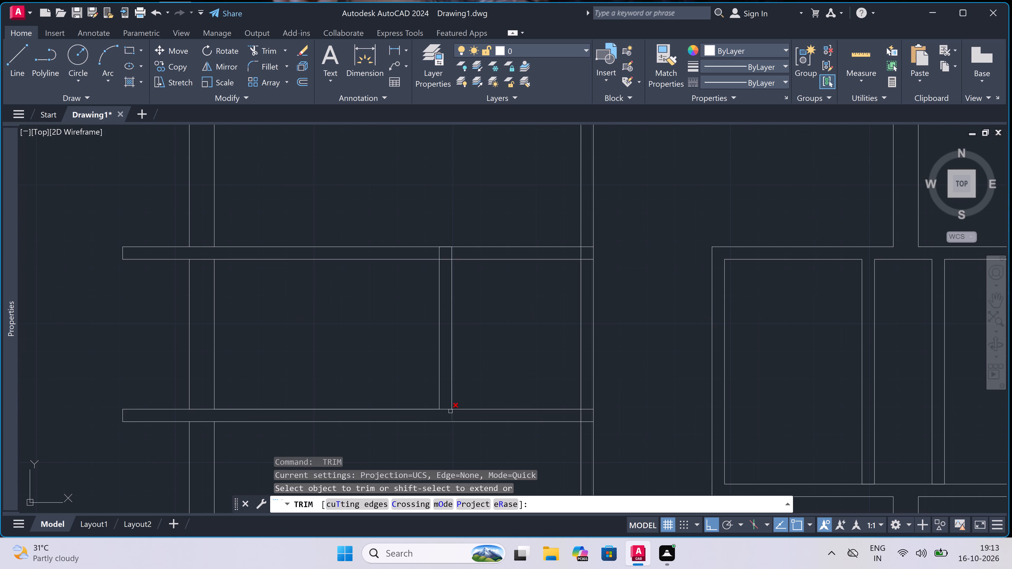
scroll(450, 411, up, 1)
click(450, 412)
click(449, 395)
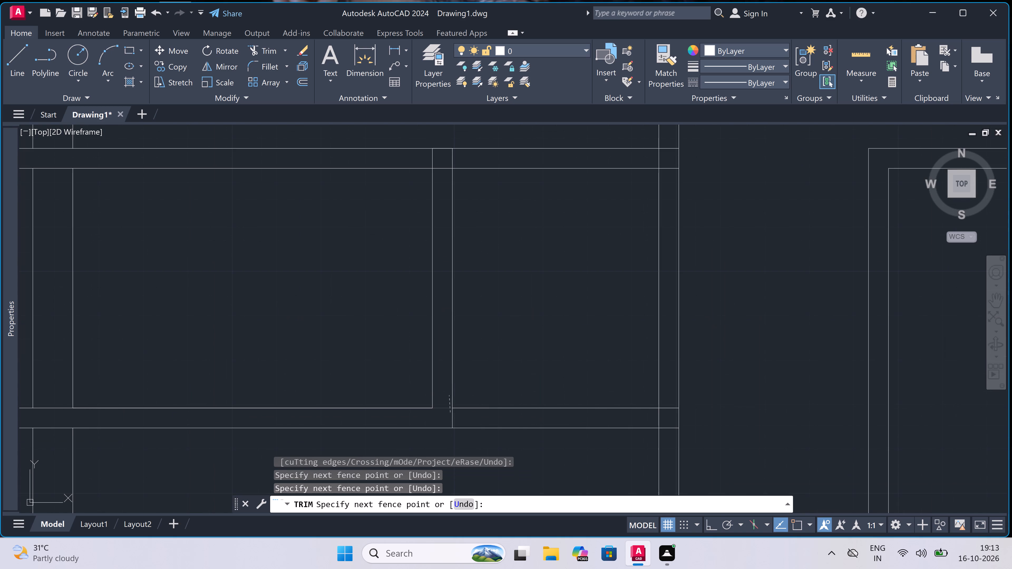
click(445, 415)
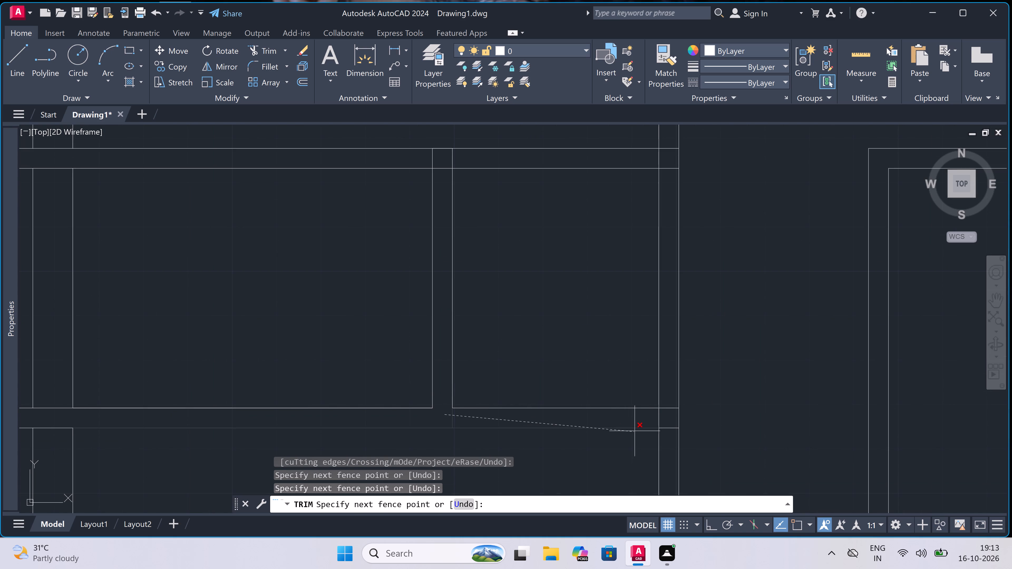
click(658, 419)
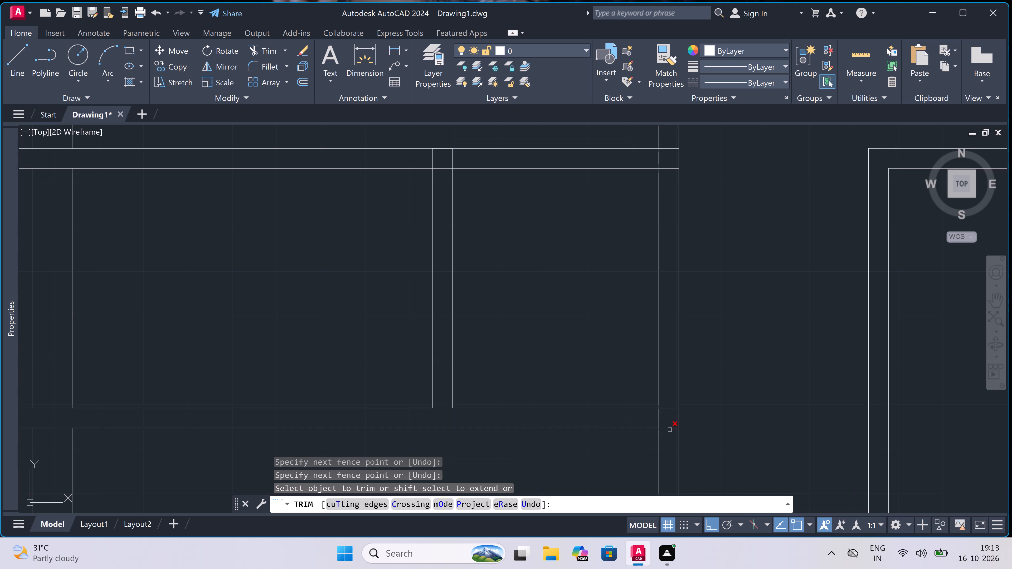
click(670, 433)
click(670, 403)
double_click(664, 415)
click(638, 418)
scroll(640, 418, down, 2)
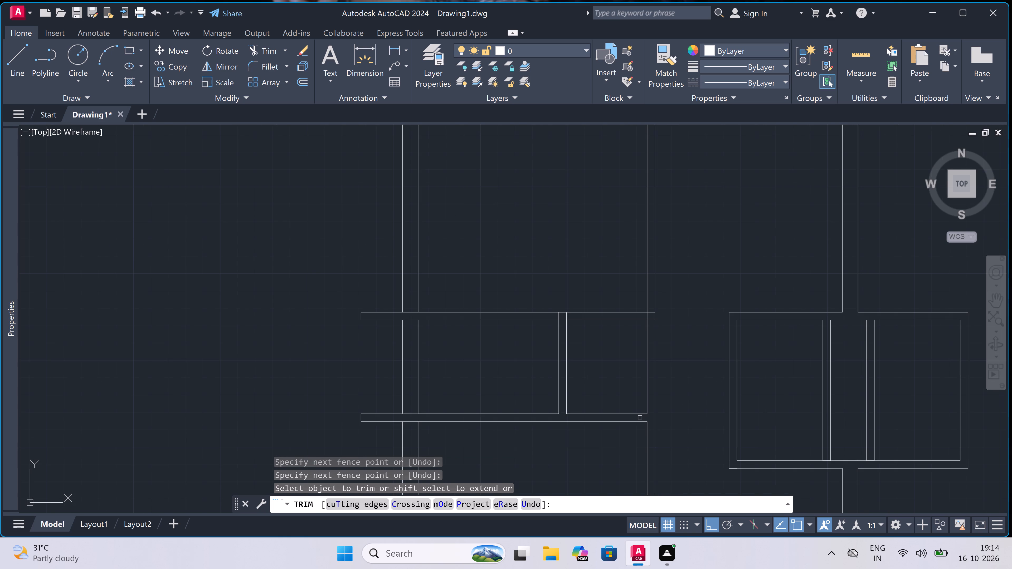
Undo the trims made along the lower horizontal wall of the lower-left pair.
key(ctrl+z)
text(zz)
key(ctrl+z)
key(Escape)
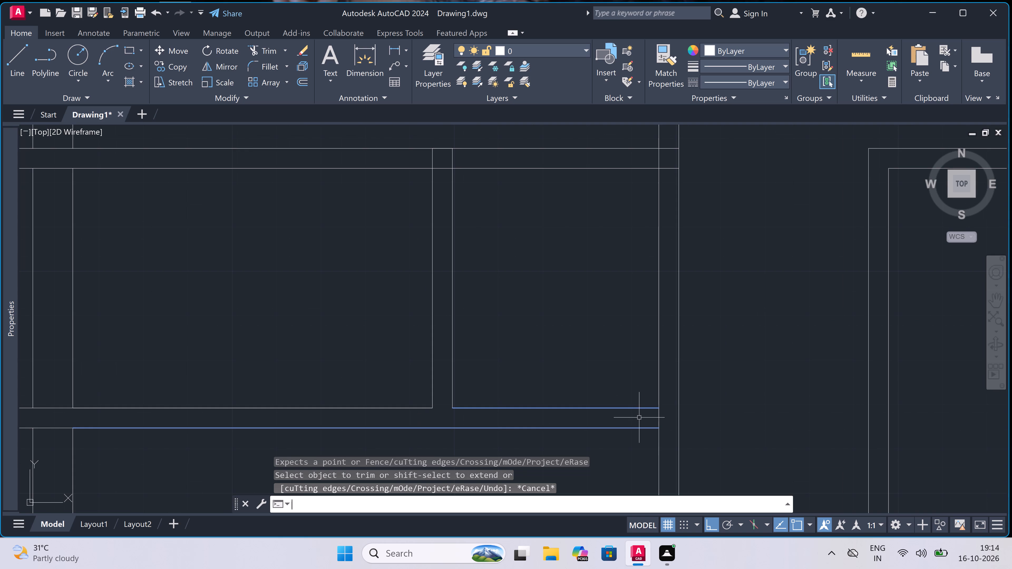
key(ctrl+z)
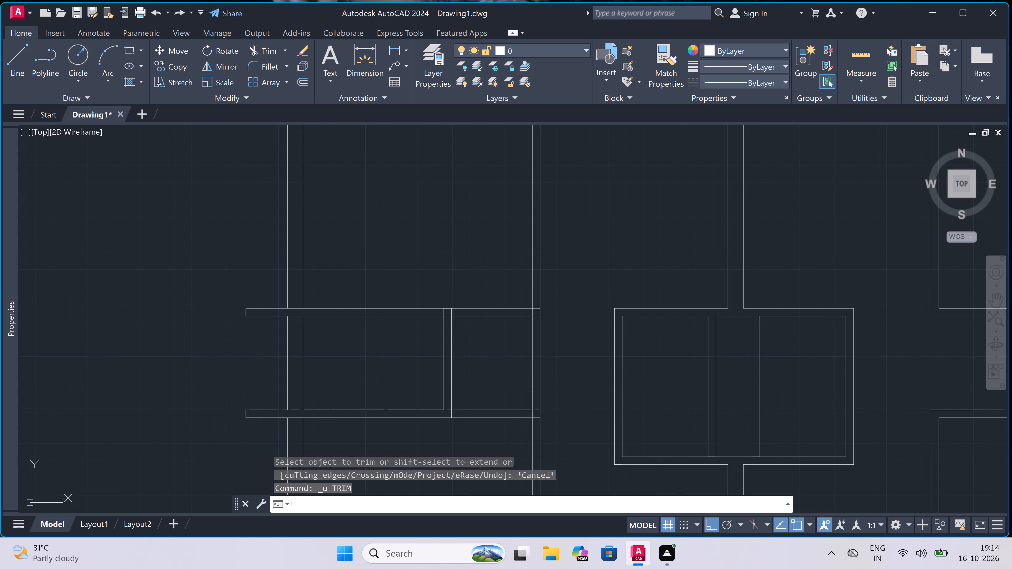
Trim away the long vertical wall's two lines between the lower-left pair of horizontal walls.
key(t)
key(r)
key(space)
scroll(534, 403, up, 1)
click(510, 394)
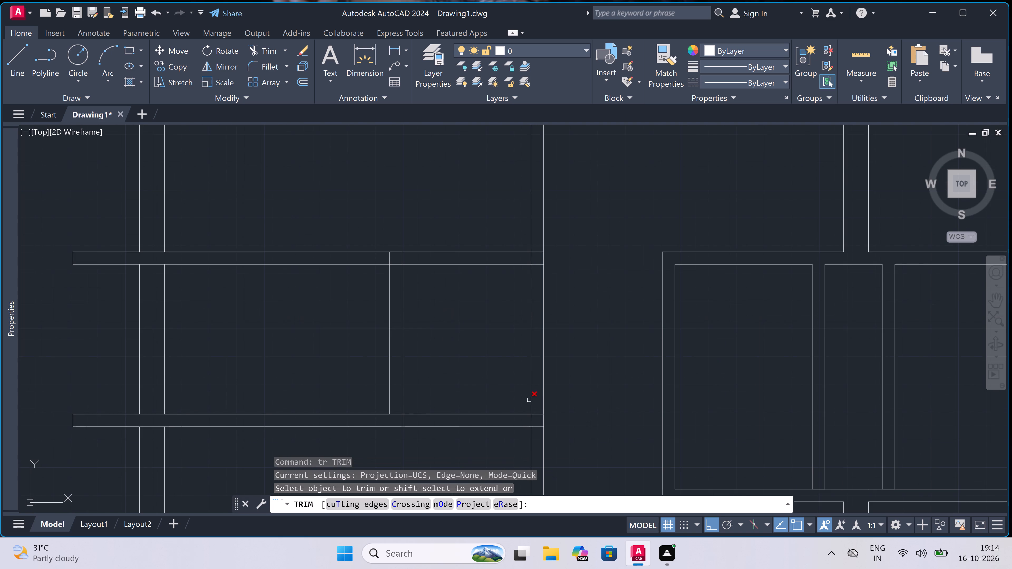
triple_click(560, 383)
scroll(547, 413, up, 1)
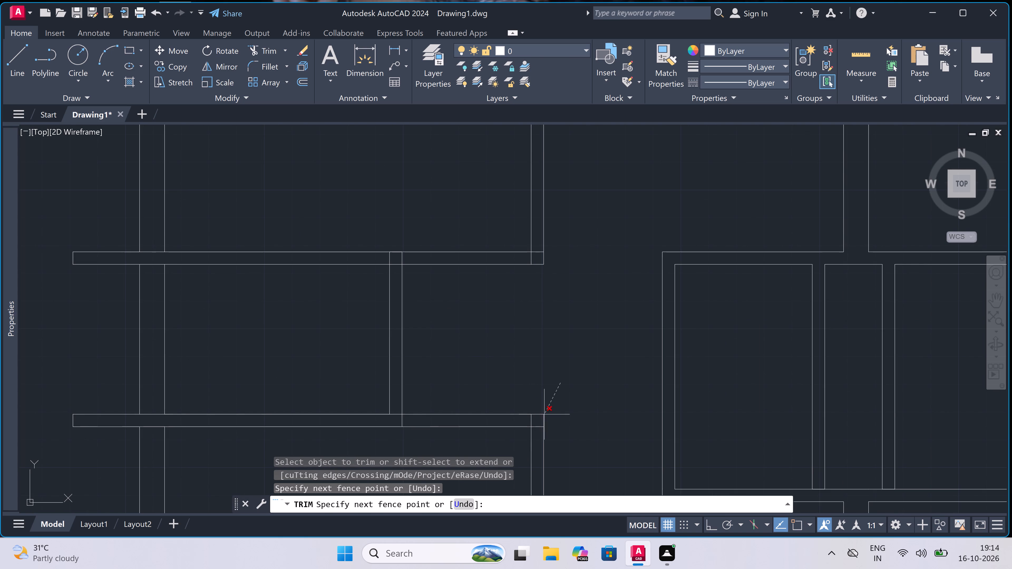
click(548, 412)
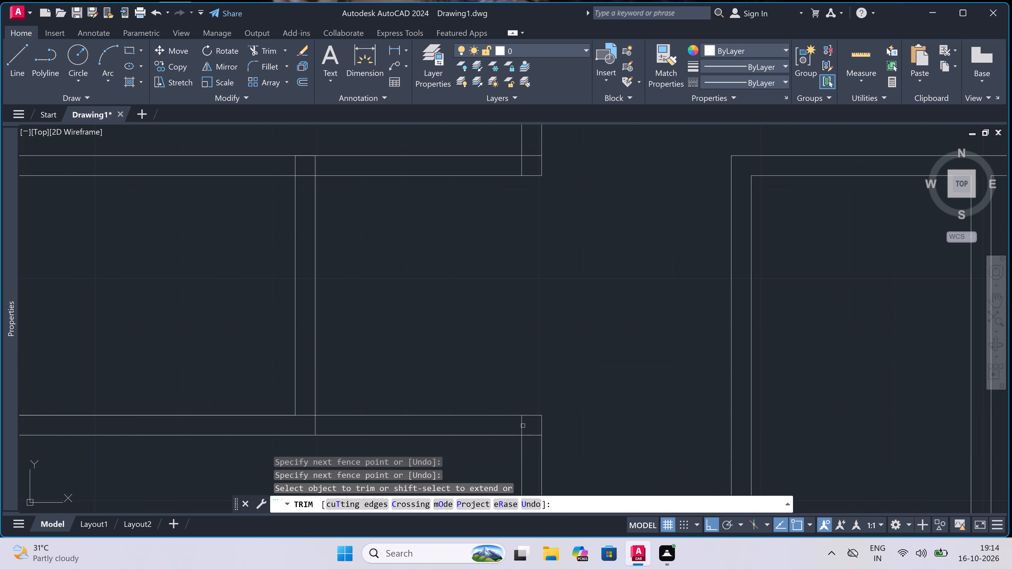
Trim the overlapping lines where the lower horizontal wall of the lower-left pair meets the long vertical wall and the partition.
click(520, 425)
click(530, 438)
double_click(531, 432)
scroll(531, 432, down, 2)
scroll(431, 431, up, 3)
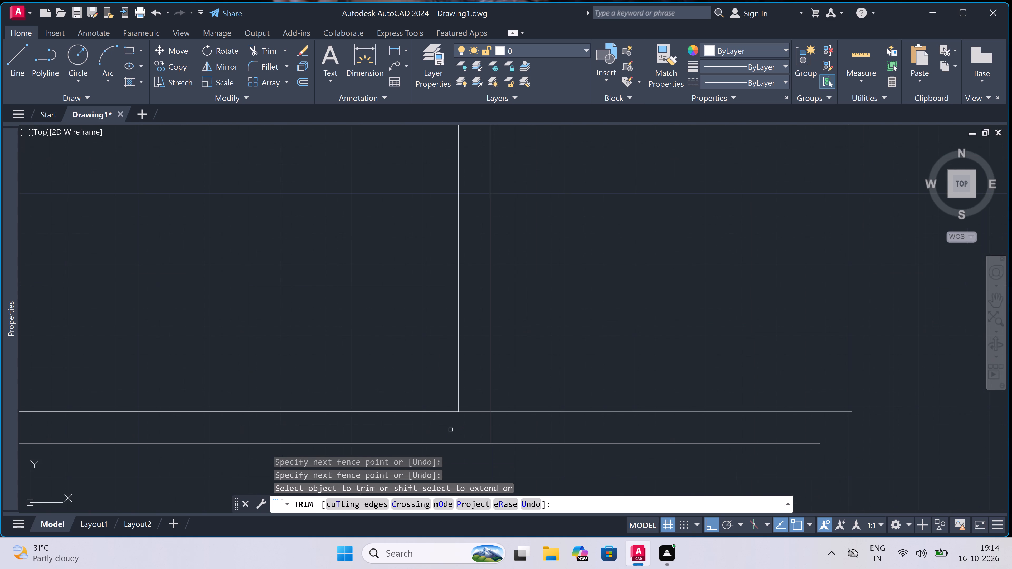
click(509, 428)
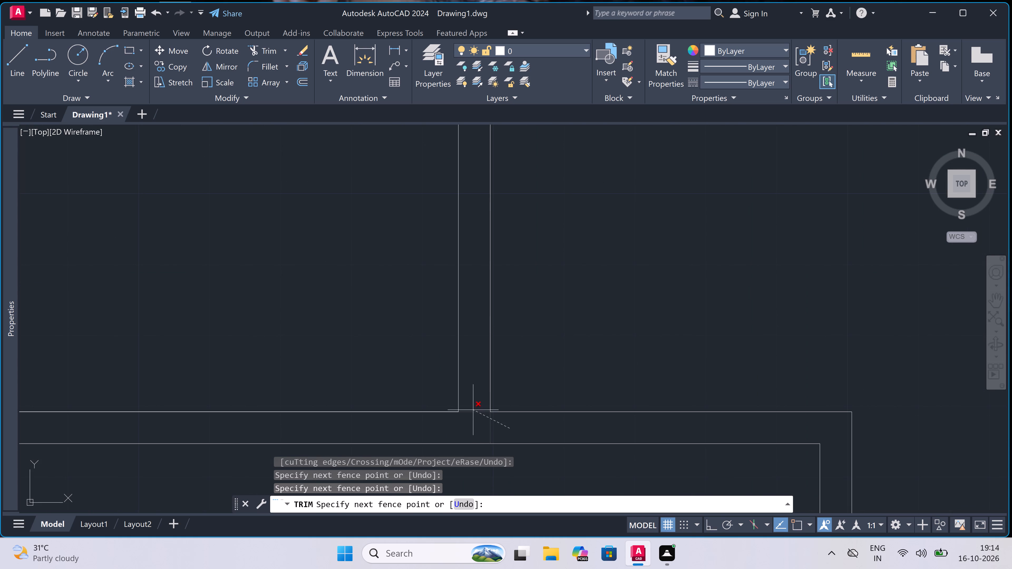
click(473, 410)
Trim the overlapping lines where the upper horizontal wall of the lower-left pair meets the long vertical wall and the partition.
scroll(473, 410, down, 4)
scroll(475, 340, up, 3)
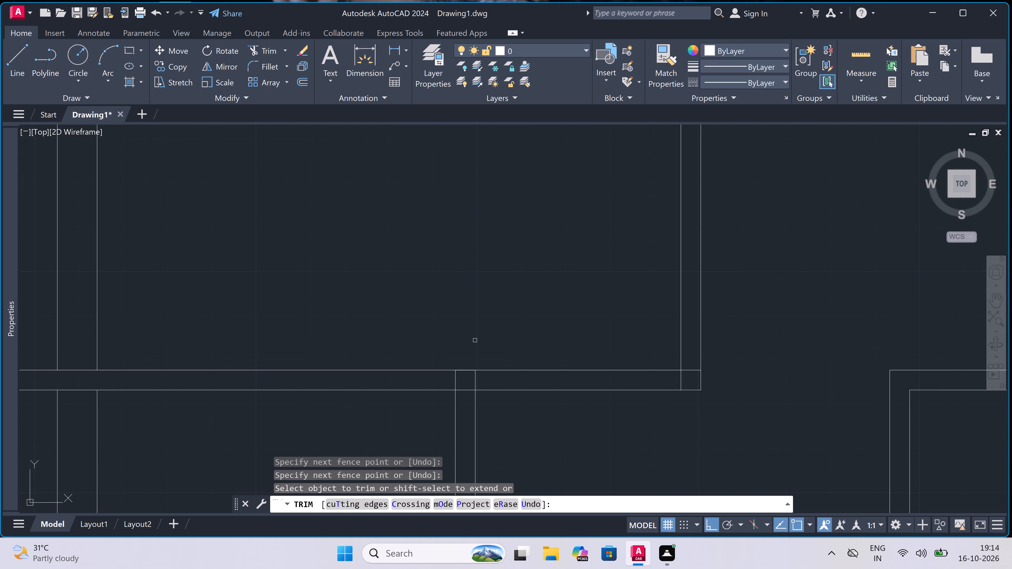
scroll(443, 387, up, 1)
click(443, 380)
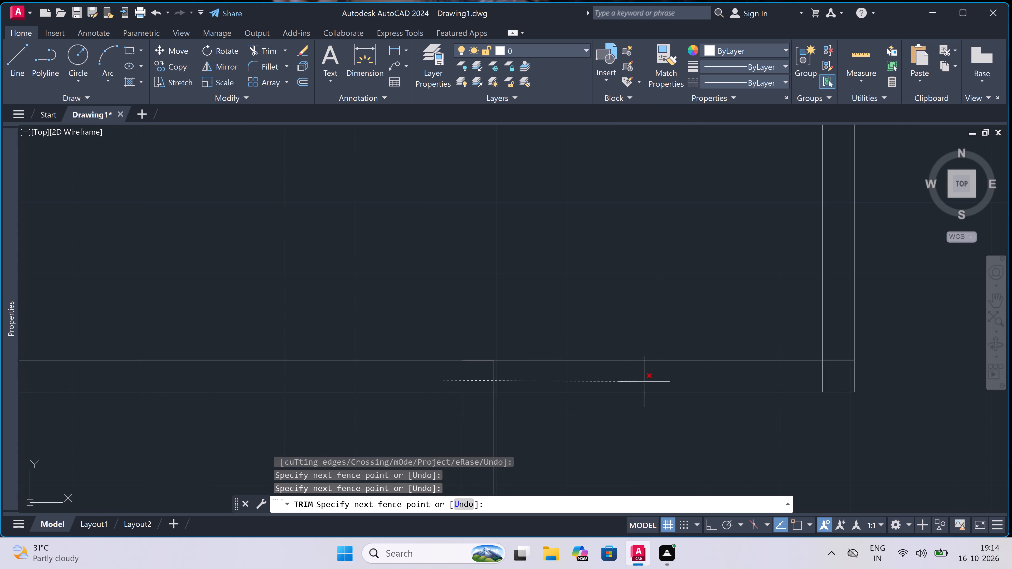
click(841, 374)
double_click(841, 374)
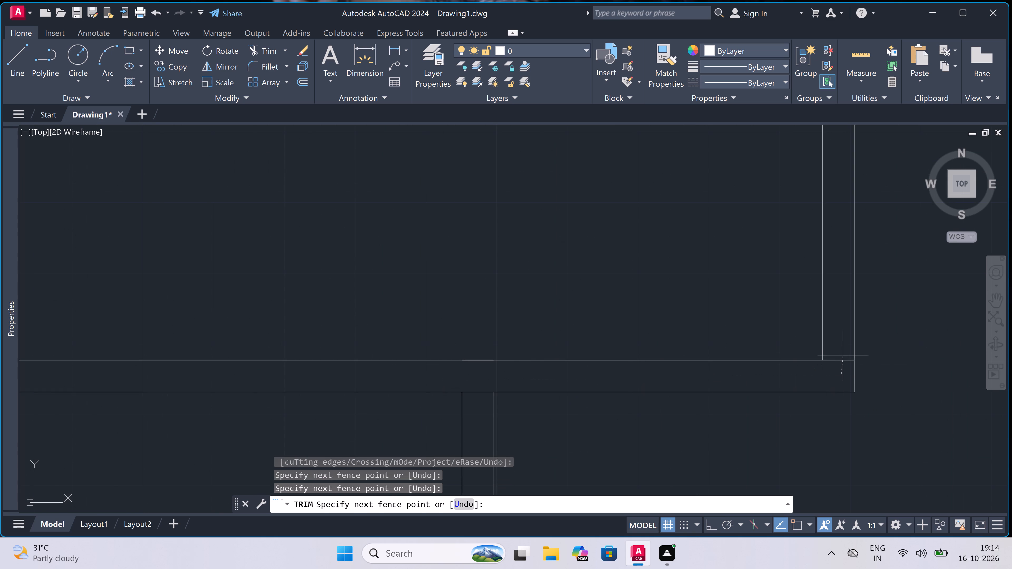
click(845, 350)
click(480, 419)
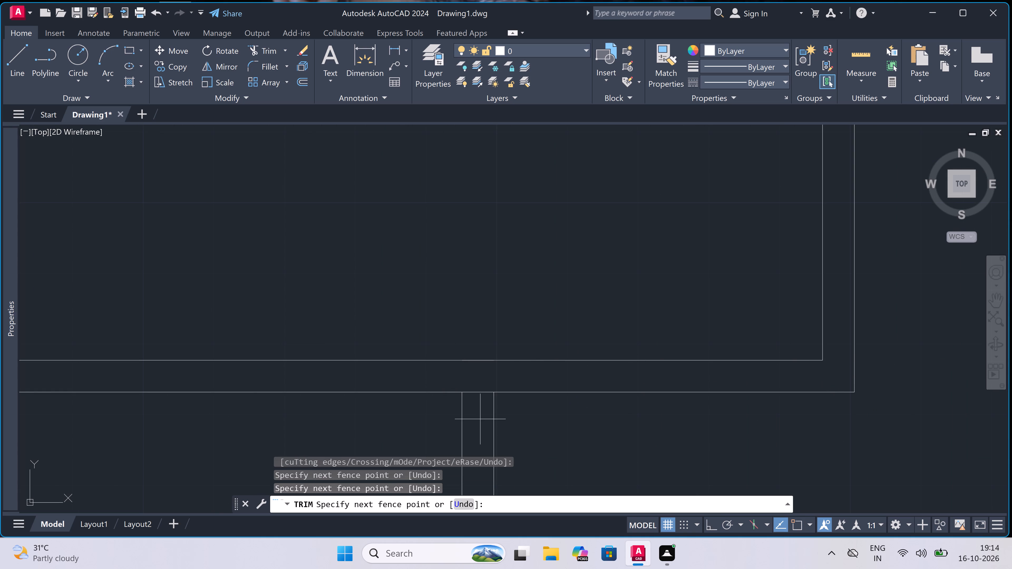
double_click(474, 382)
key(Escape)
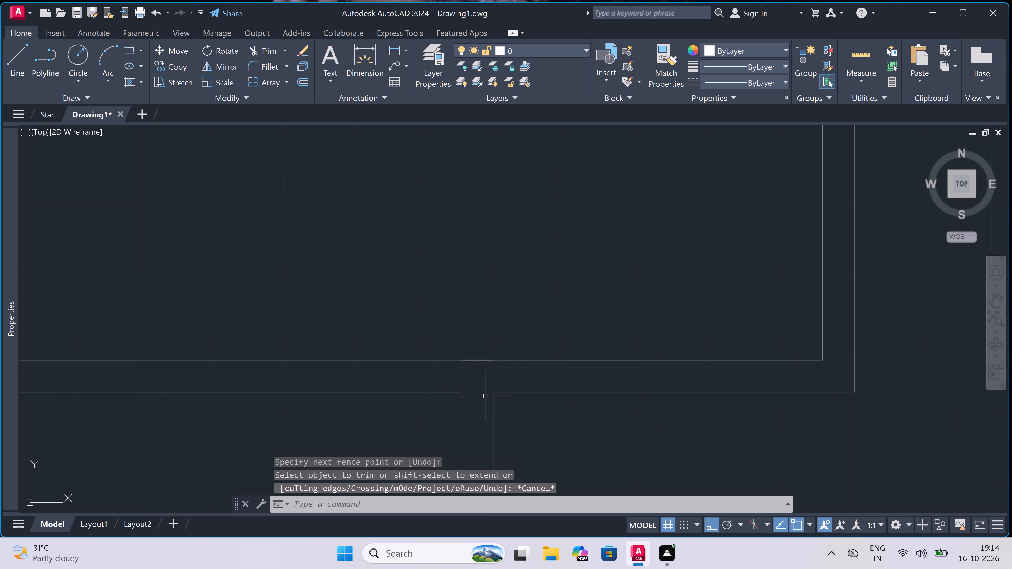
Draw a short line across the left long vertical wall, continuing the bottom edge of the upper-left pair's upper horizontal wall.
scroll(486, 396, down, 7)
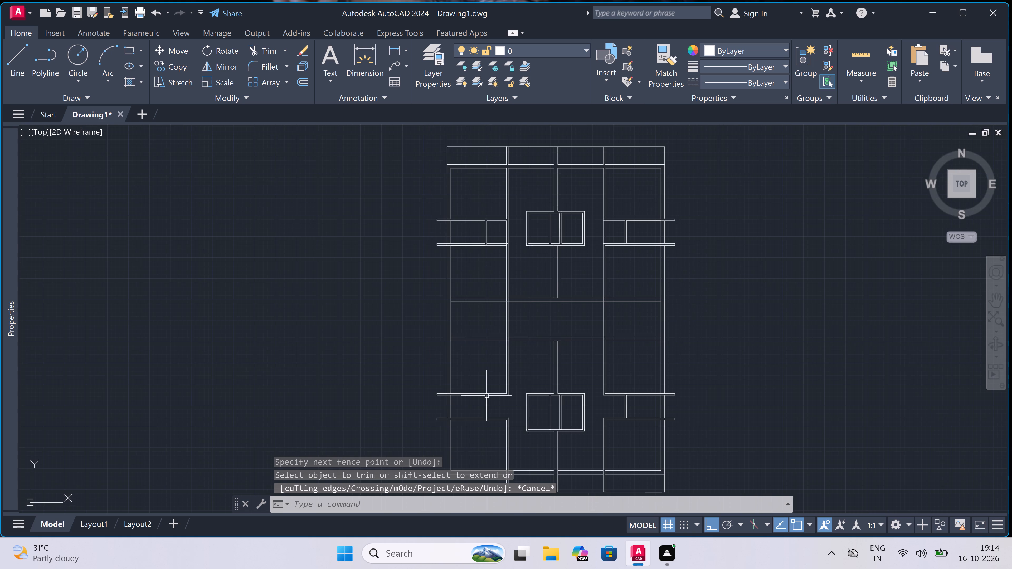
scroll(486, 396, down, 1)
scroll(507, 264, up, 3)
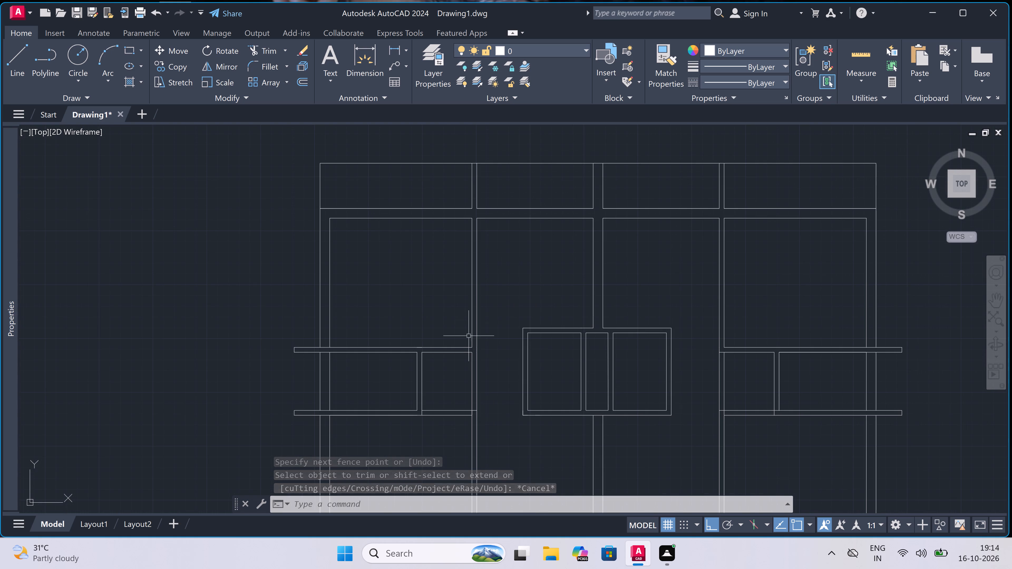
scroll(462, 346, up, 1)
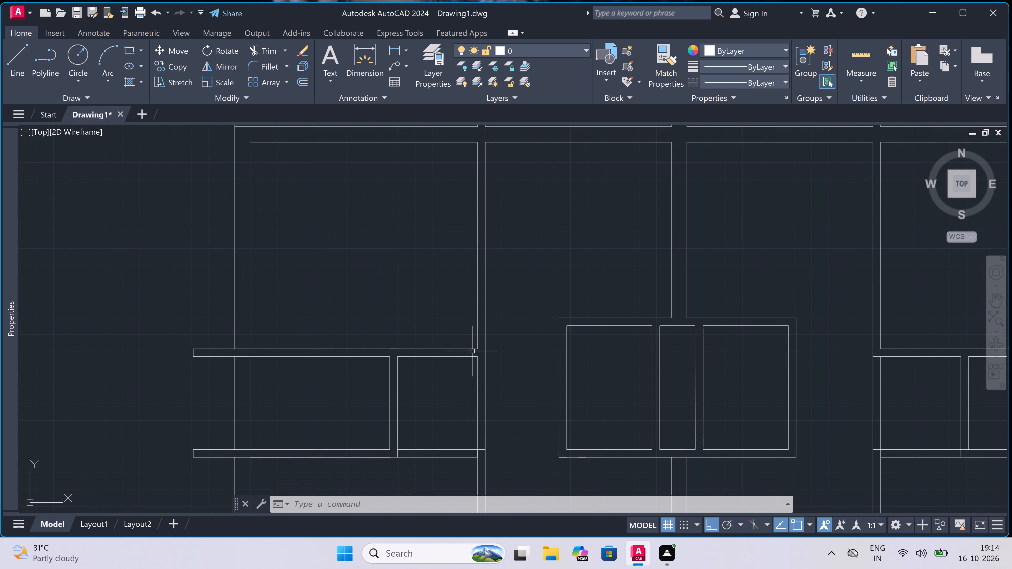
text(l)
key(space)
scroll(473, 351, up, 2)
click(481, 364)
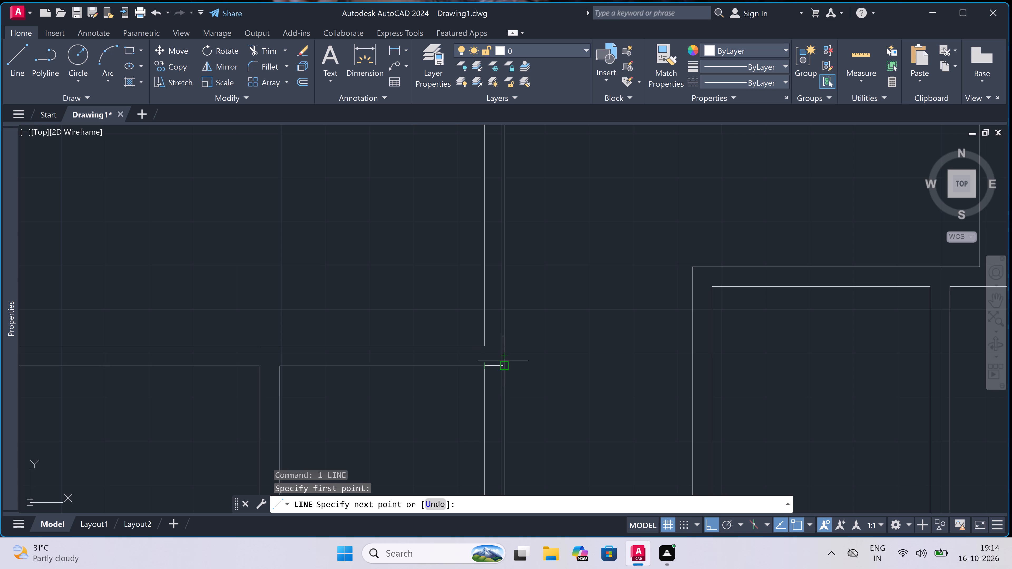
click(503, 362)
key(Escape)
scroll(504, 363, down, 3)
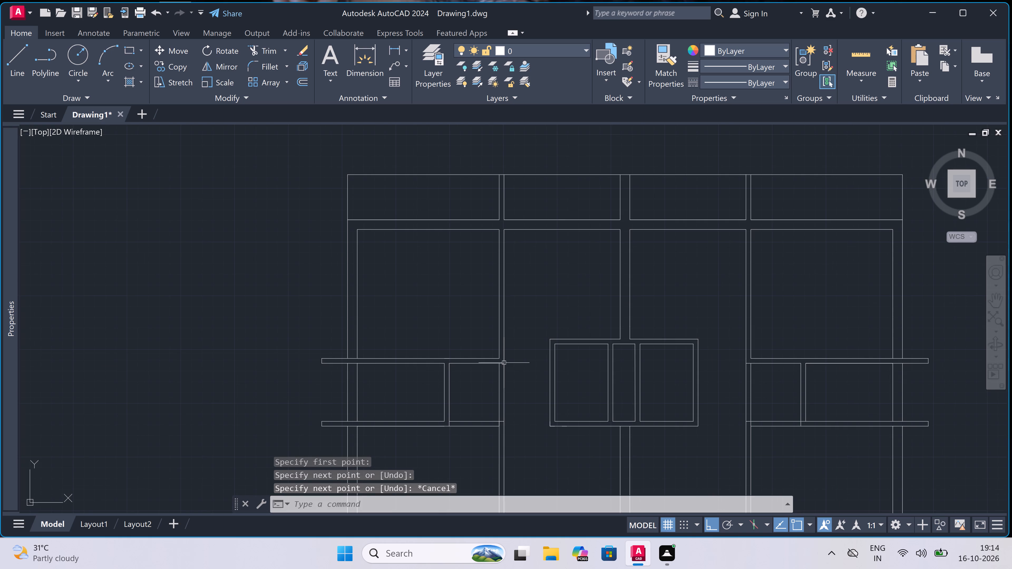
Trim away the long vertical wall's two lines between the upper-left pair of horizontal walls.
text(tr)
key(space)
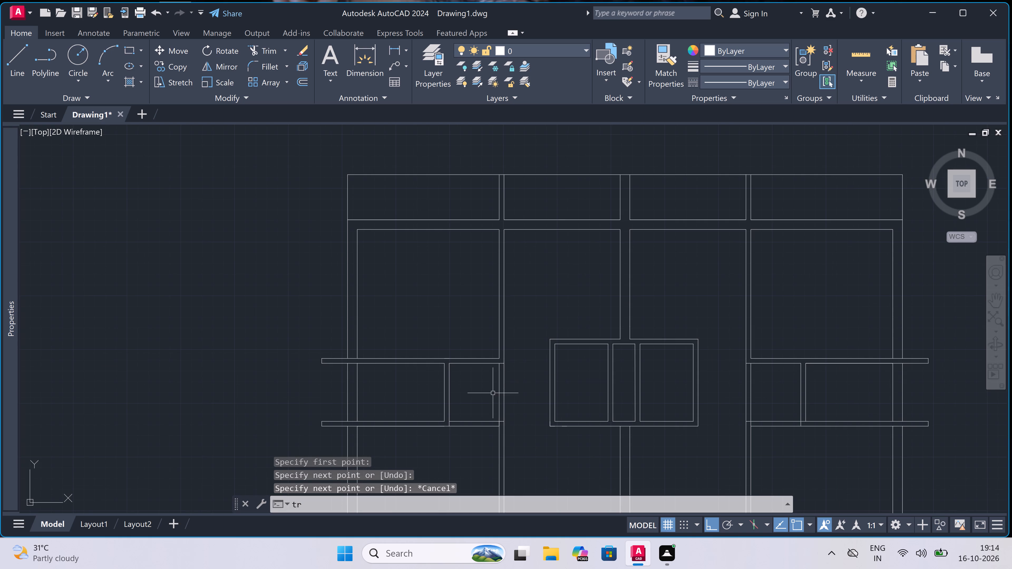
click(487, 413)
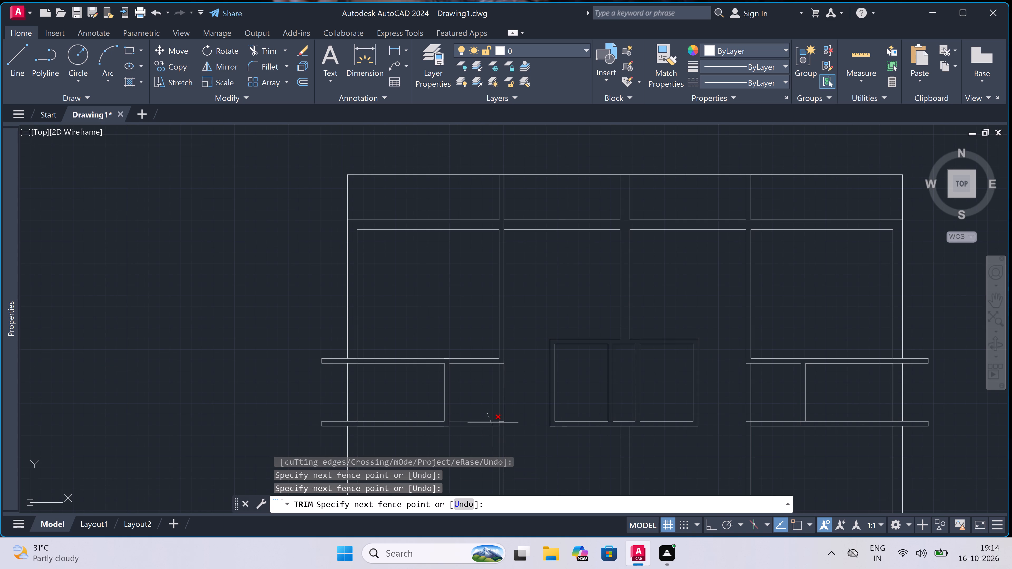
click(515, 390)
Trim the overlapping lines where the lower horizontal wall of the upper-left pair meets the long vertical wall and the partition.
scroll(517, 422, up, 3)
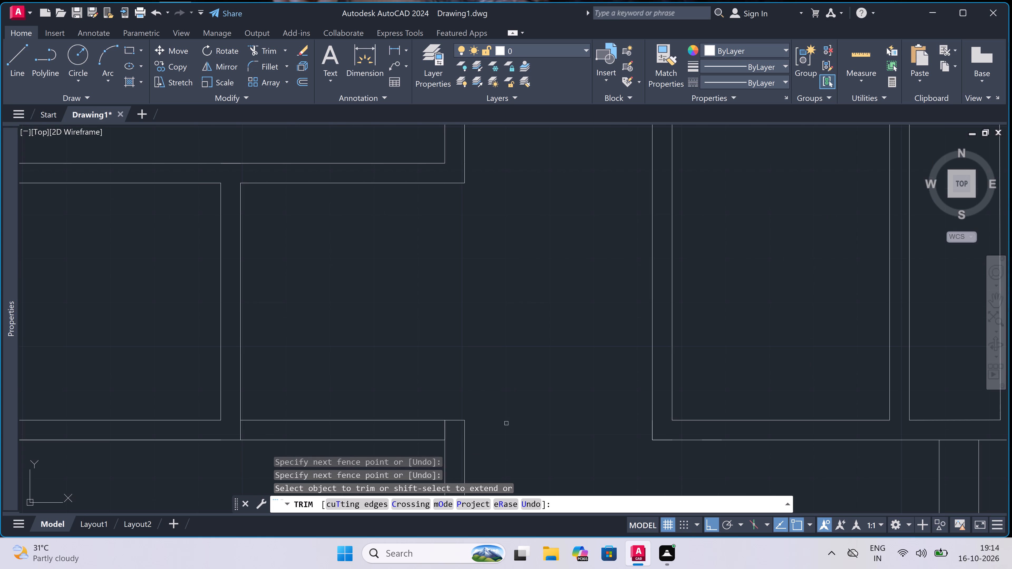
triple_click(449, 433)
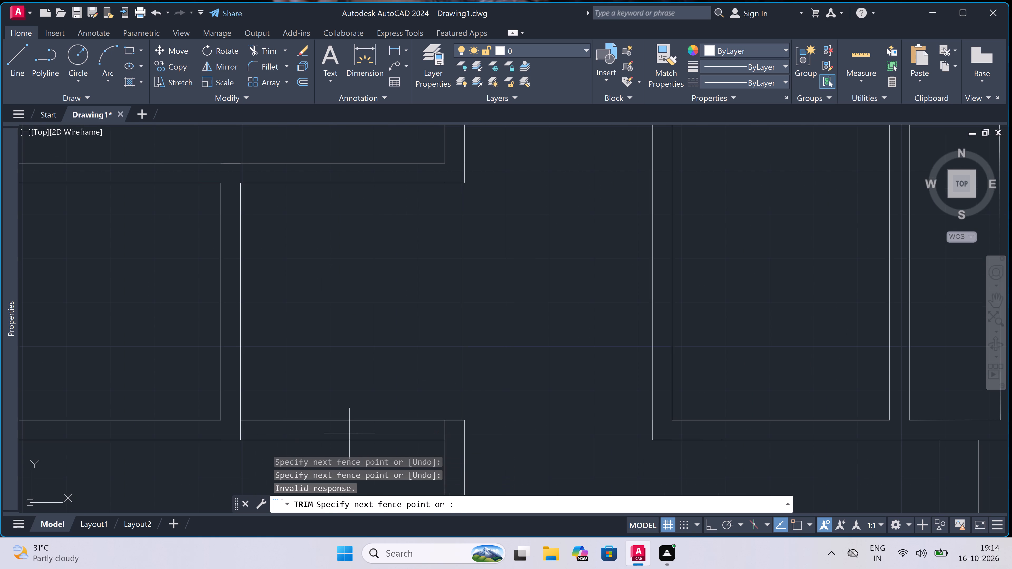
click(232, 431)
Trim away the long vertical wall's two lines between the upper-right pair of horizontal walls.
scroll(377, 384, down, 4)
scroll(397, 351, down, 2)
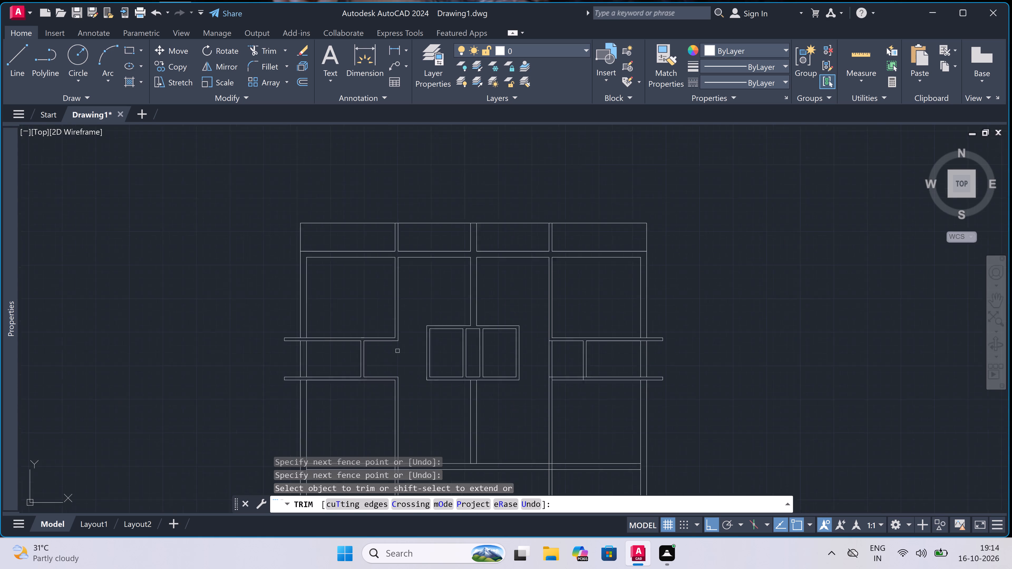
scroll(496, 358, up, 3)
click(497, 358)
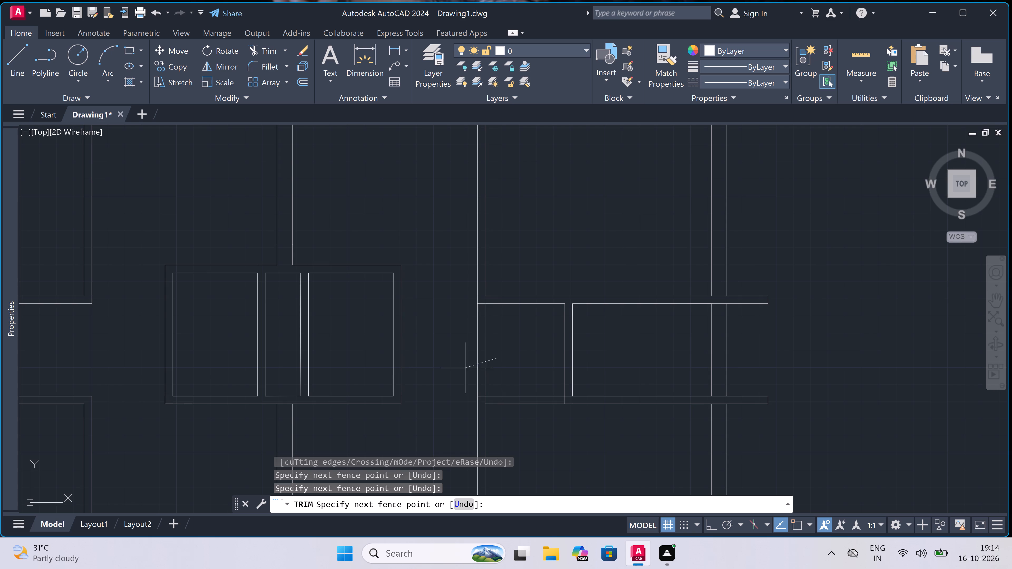
double_click(437, 371)
Trim the overlapping lines where the lower horizontal wall of the upper-right pair meets the long vertical wall and the partition.
scroll(479, 401, up, 2)
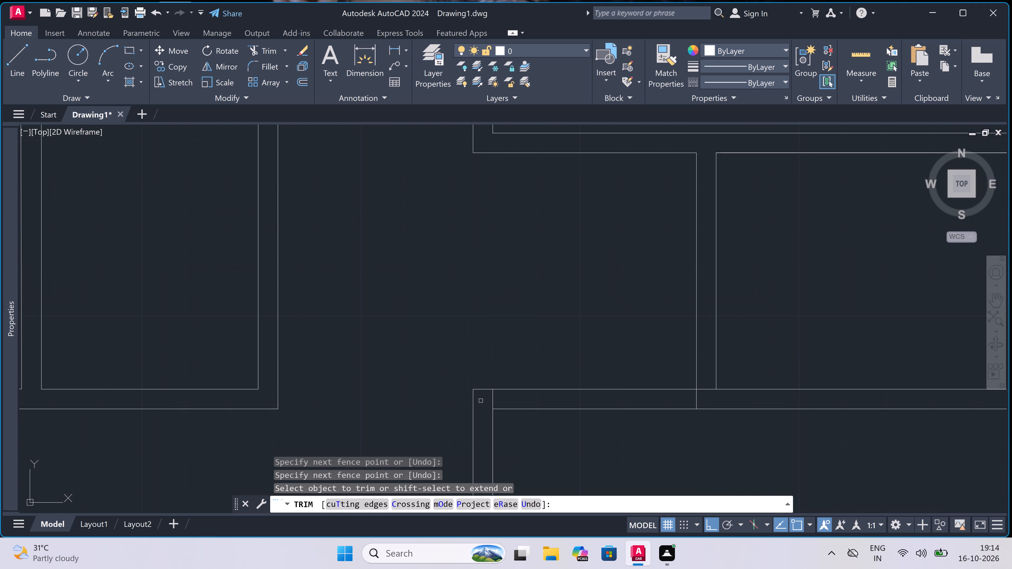
click(481, 400)
double_click(710, 401)
double_click(710, 400)
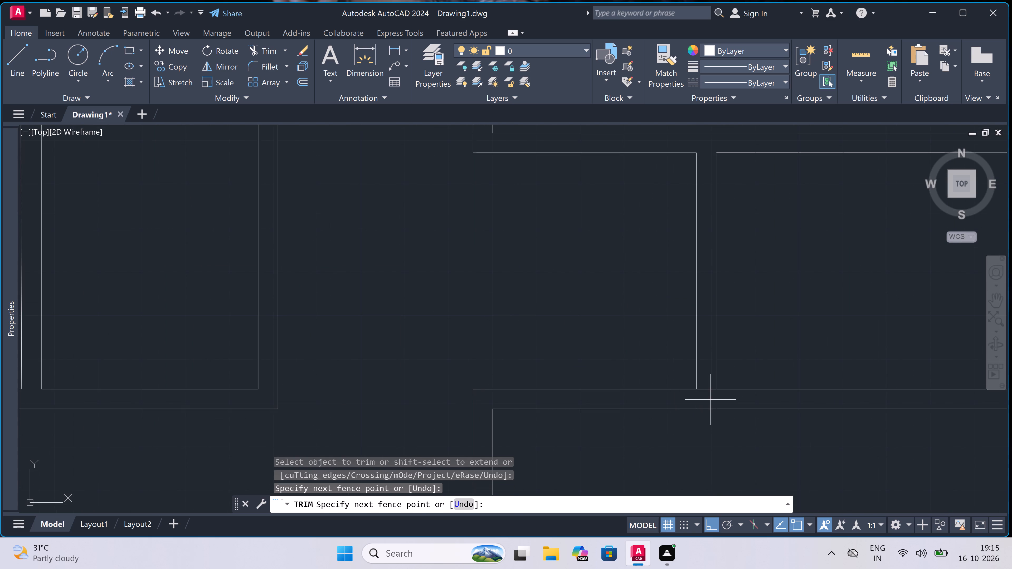
click(712, 373)
scroll(536, 354, down, 6)
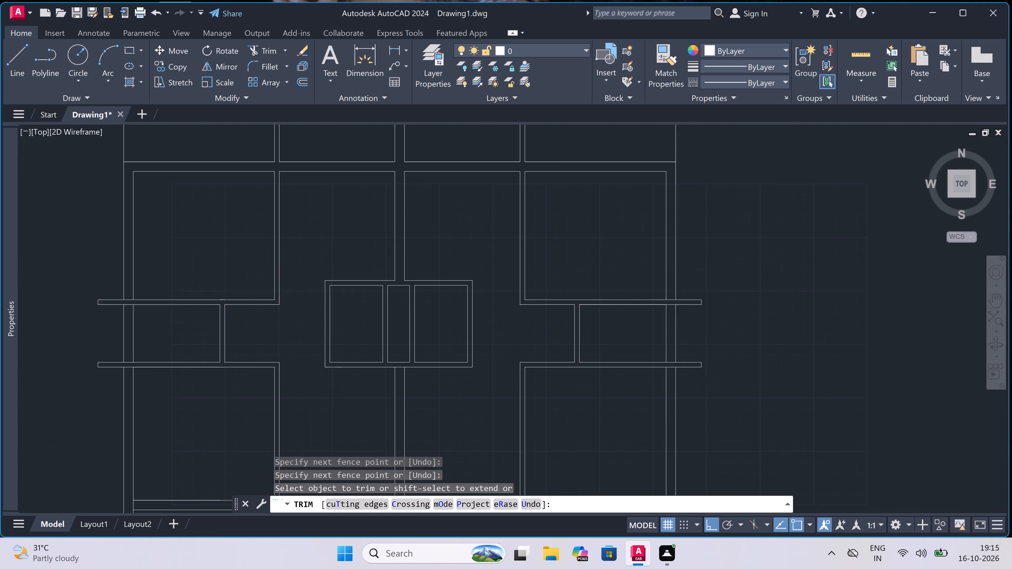
Delete the full-width line along the top edge of the upper of the two middle horizontal walls.
scroll(519, 355, down, 3)
scroll(498, 398, up, 2)
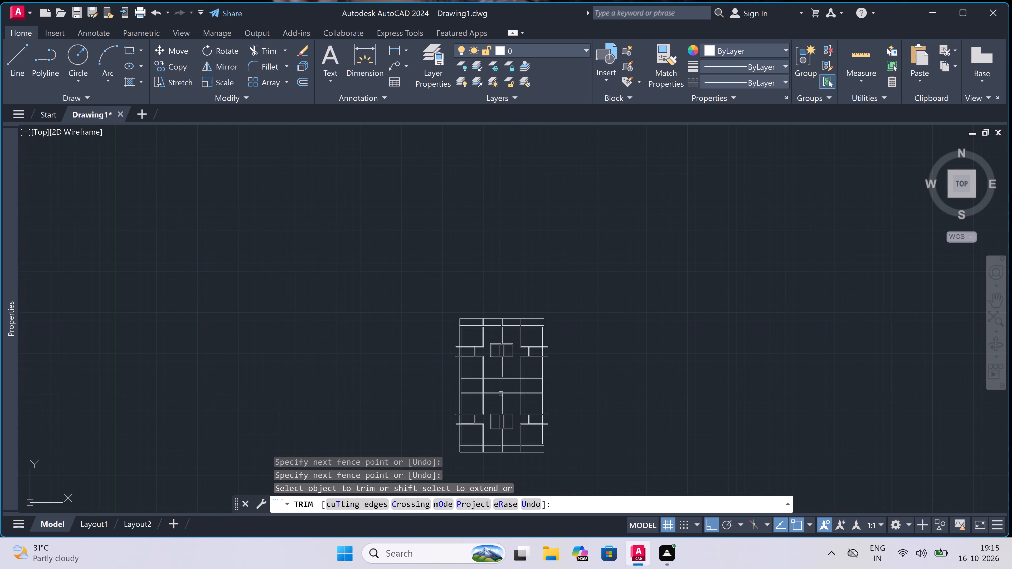
scroll(498, 398, up, 1)
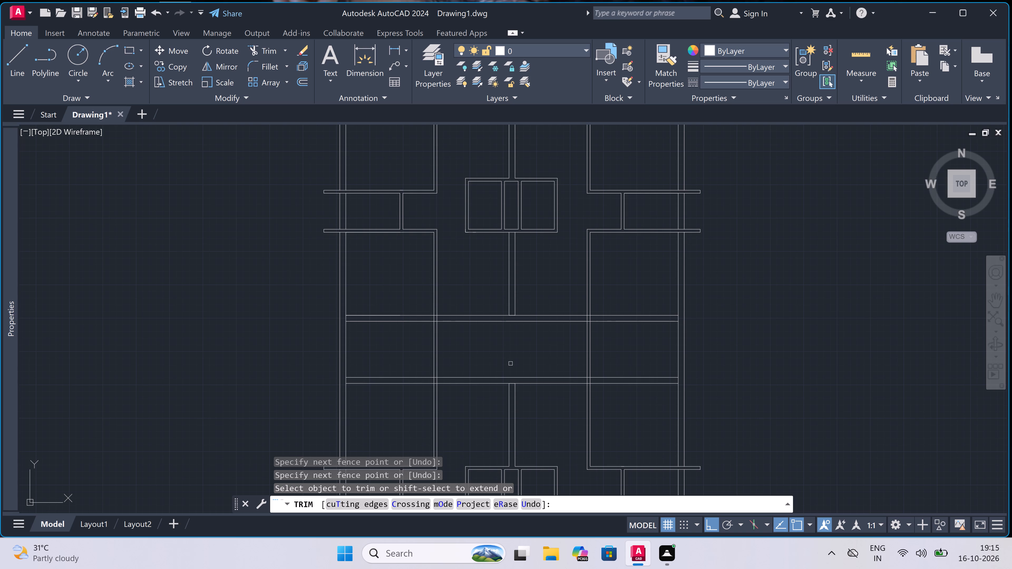
key(Escape)
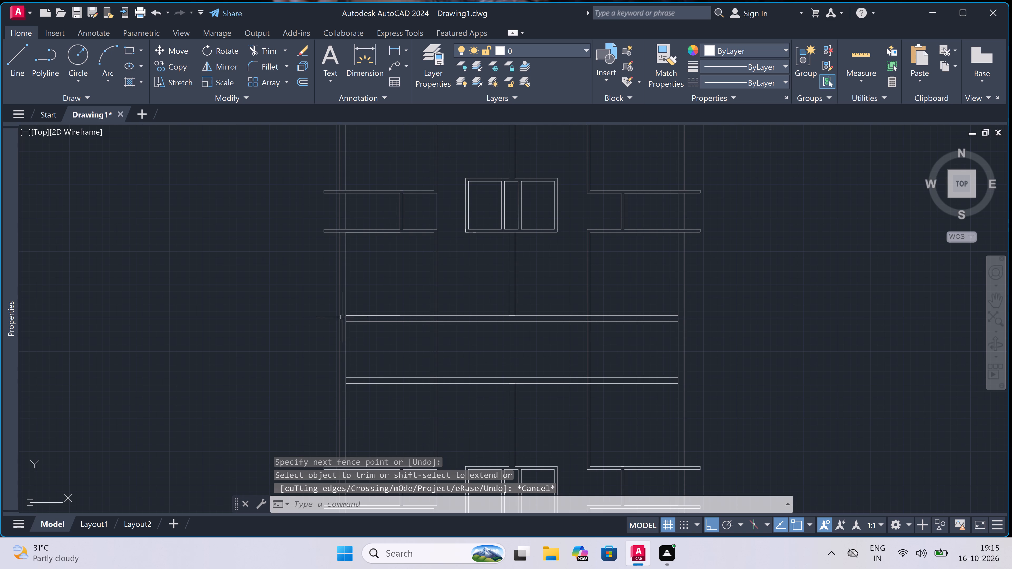
double_click(357, 314)
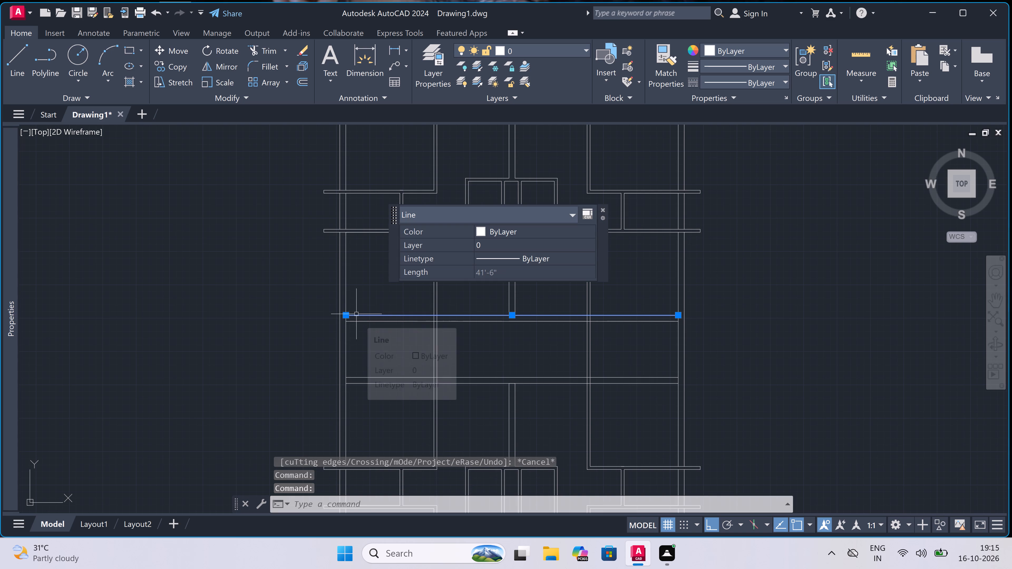
key(Escape)
scroll(356, 314, up, 2)
click(357, 318)
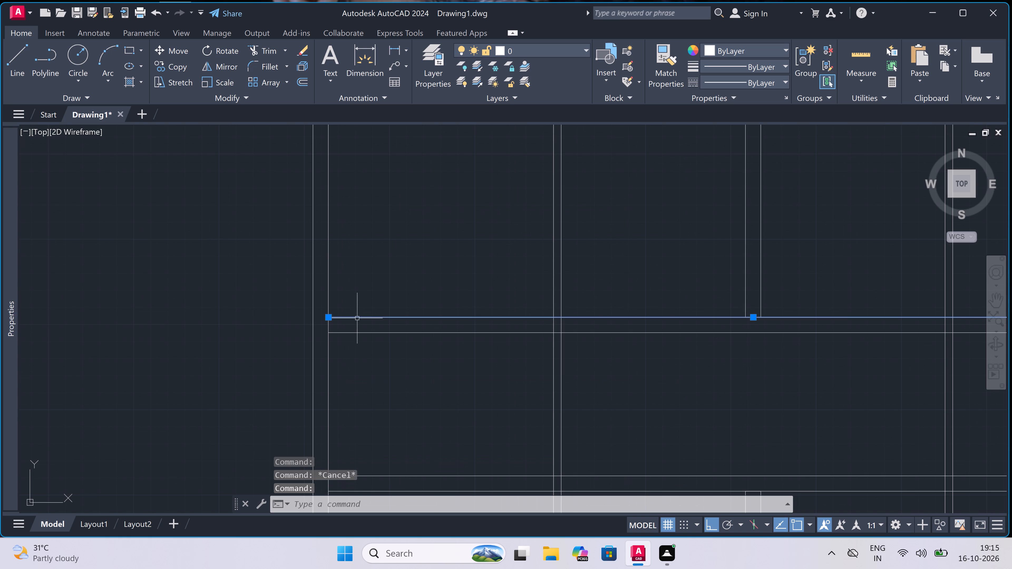
key(Delete)
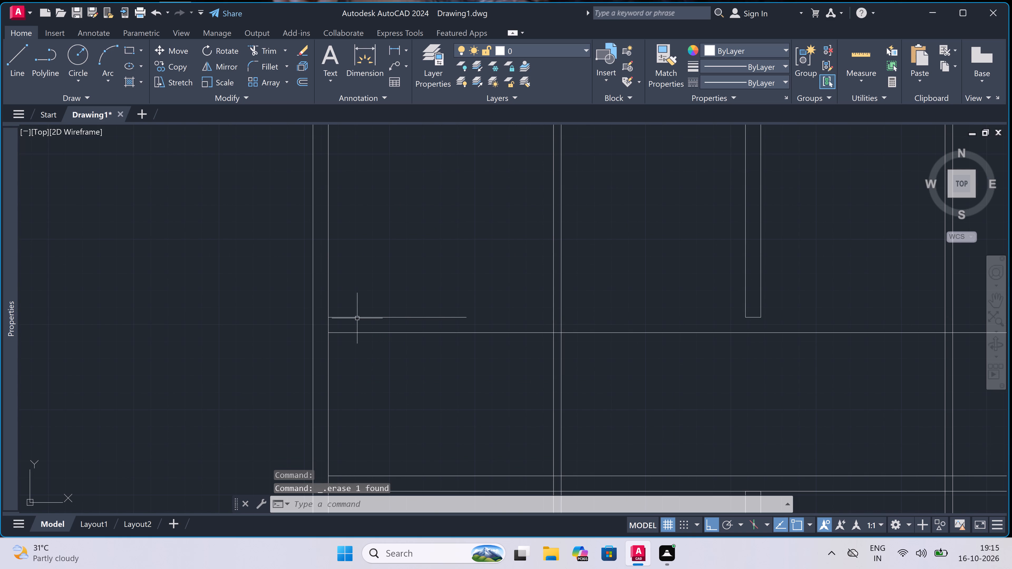
Extend the short leftover line on that wall's top edge across both long vertical walls to the right outer wall's inner line.
scroll(357, 318, down, 3)
scroll(361, 318, up, 2)
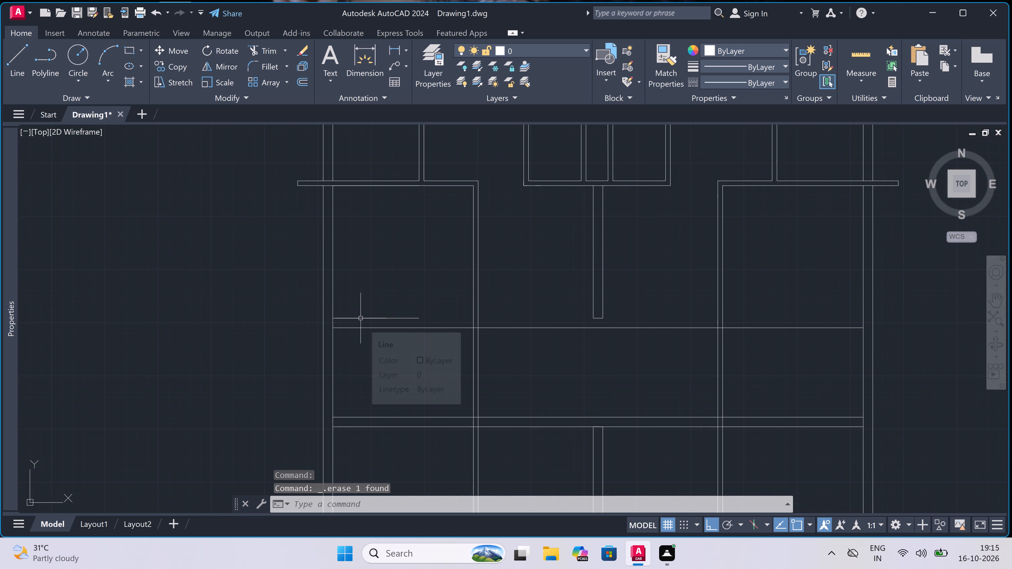
key(e)
key(x)
key(space)
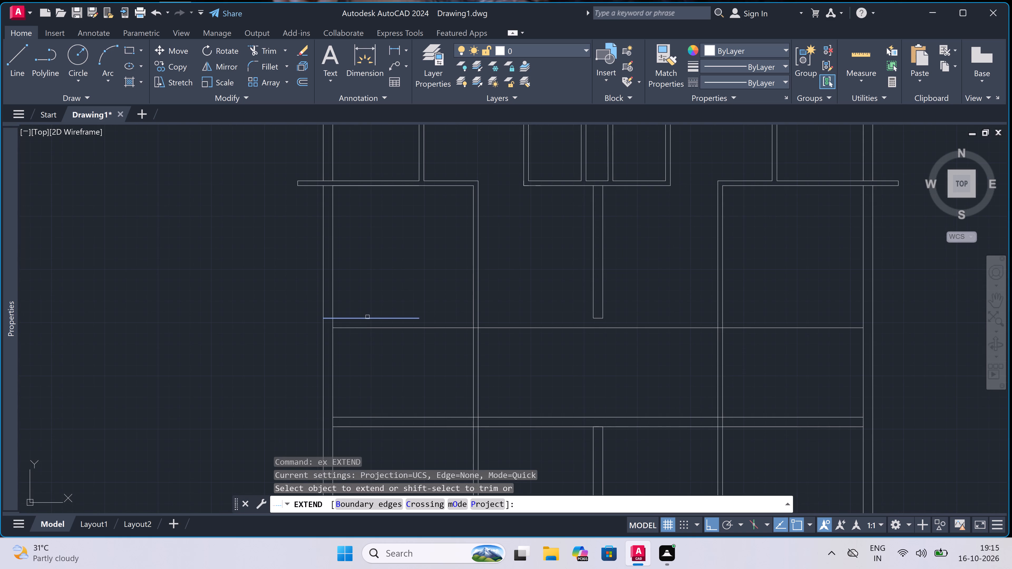
double_click(391, 321)
click(424, 307)
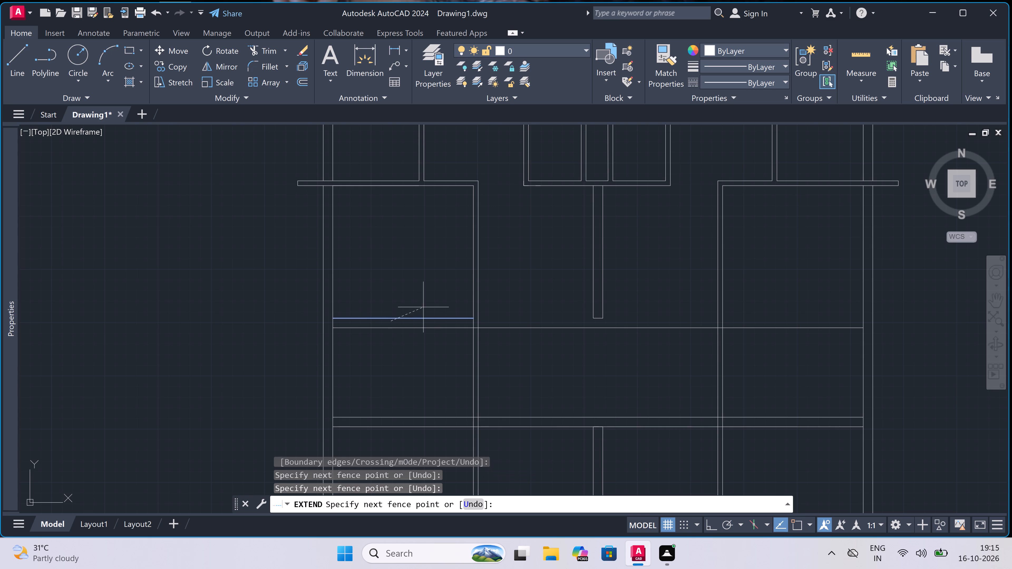
click(434, 322)
click(474, 297)
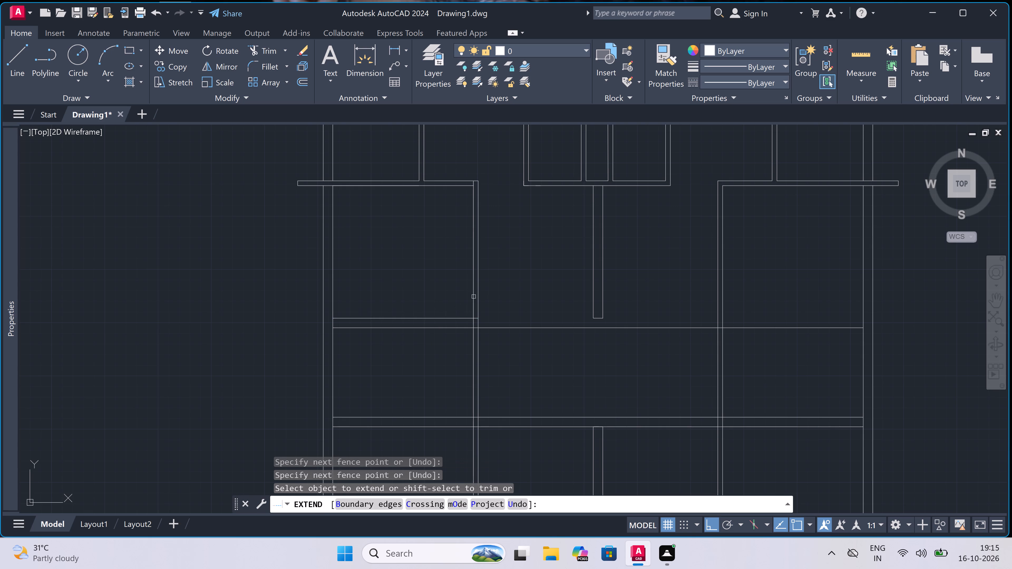
click(456, 318)
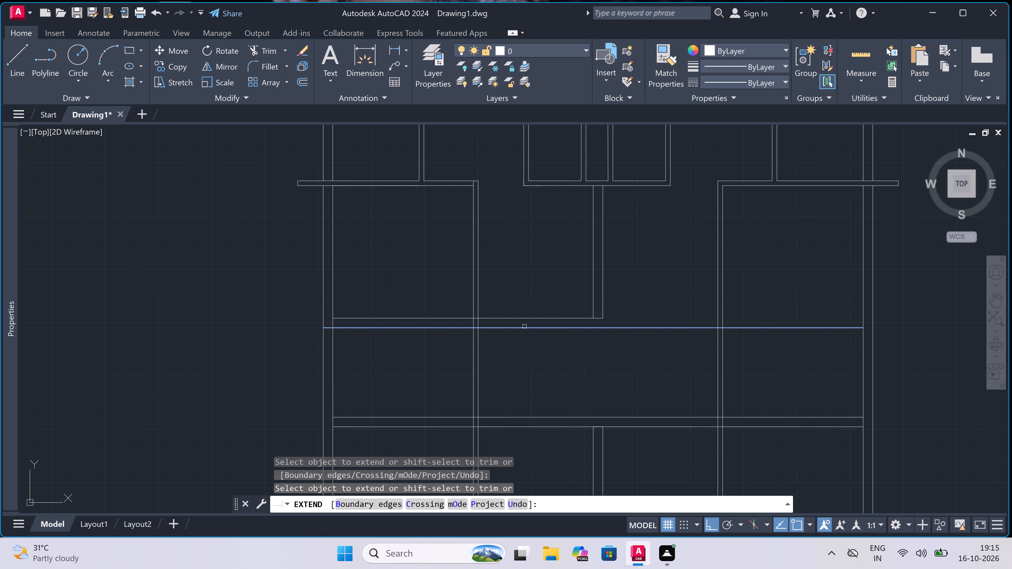
double_click(527, 324)
double_click(576, 288)
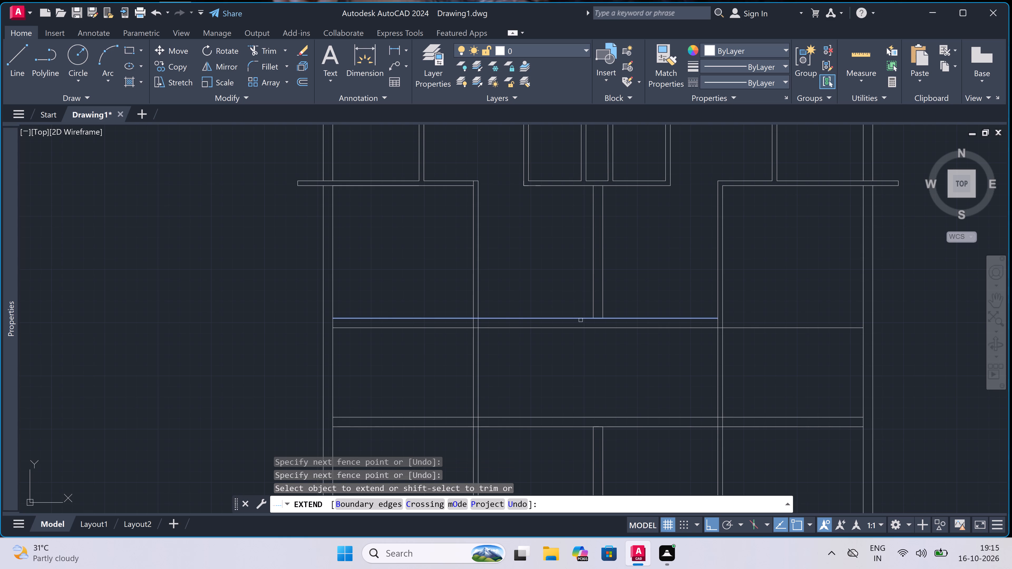
double_click(581, 320)
double_click(636, 318)
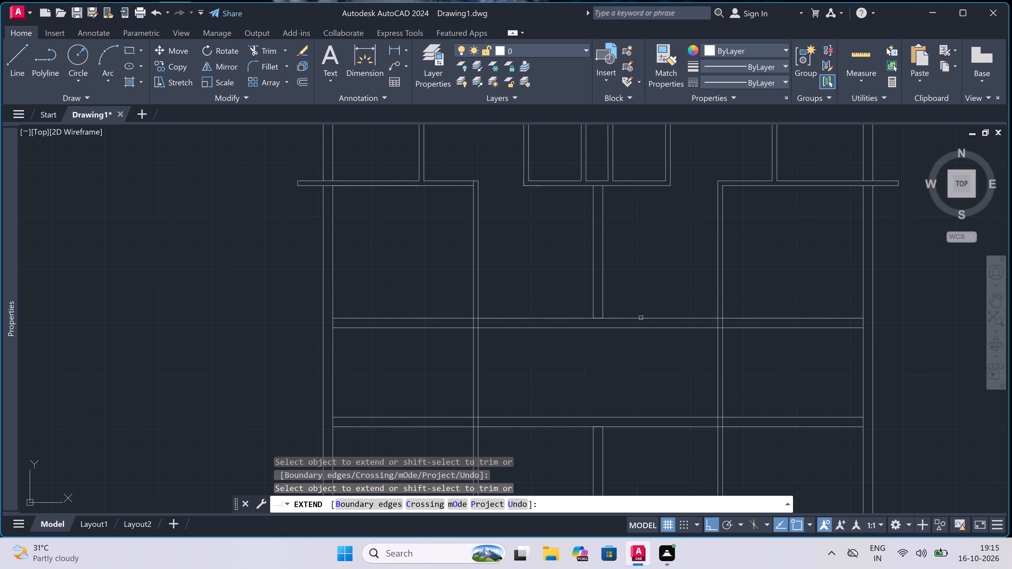
key(Escape)
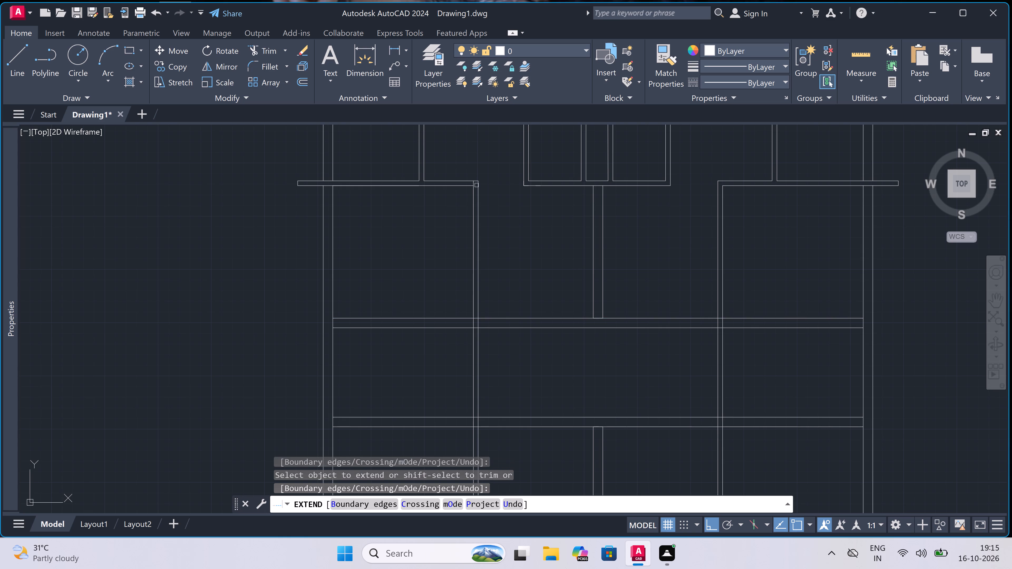
Trim the long vertical wall's inner-line stub where it overlaps the lower horizontal wall of the upper-left pair.
key(t)
key(r)
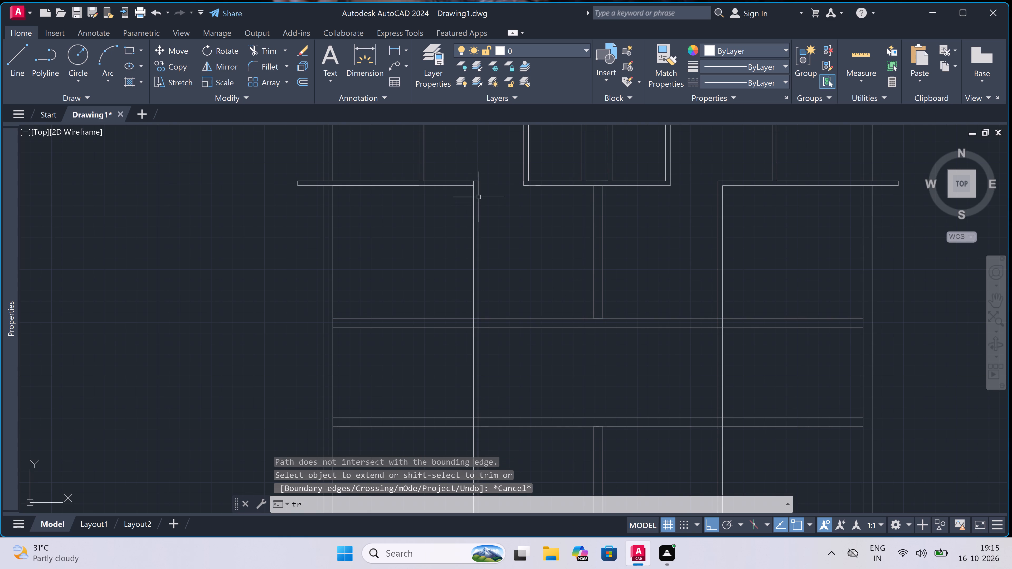
key(space)
scroll(478, 180, up, 2)
click(445, 187)
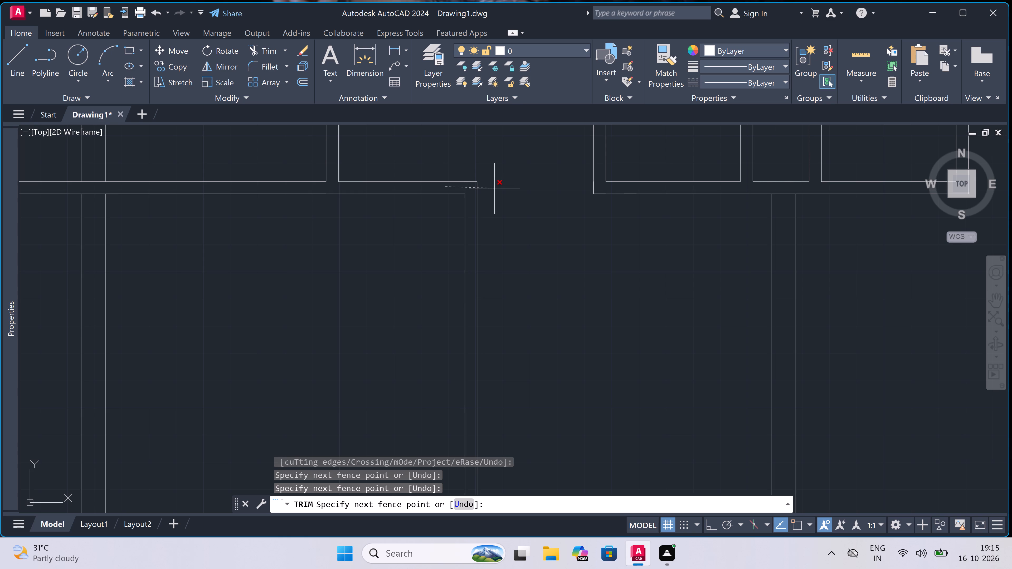
click(471, 188)
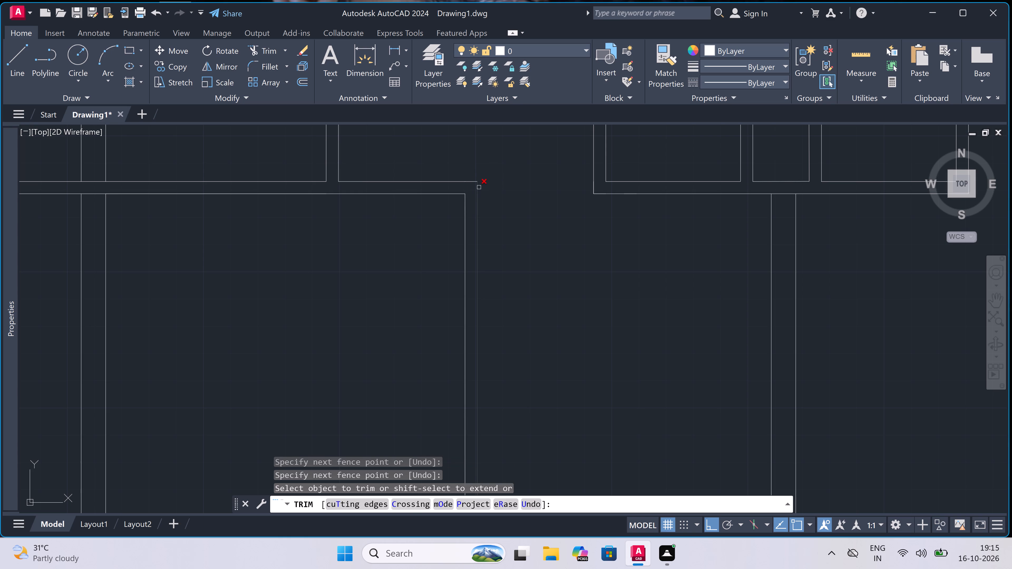
key(Escape)
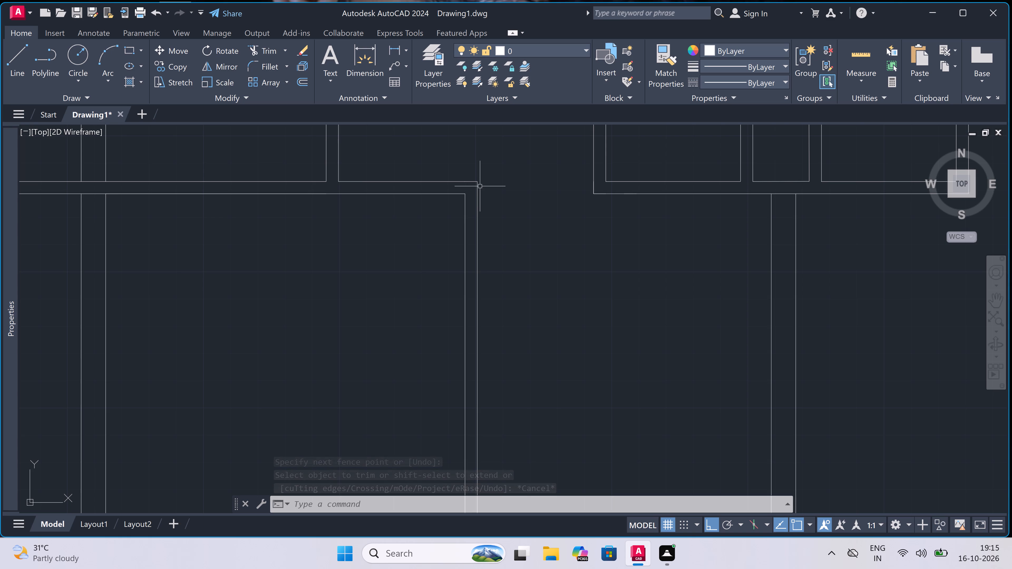
Trim the three vertical walls' lines where they cross between the two lines of the bottom horizontal wall.
scroll(476, 316, down, 5)
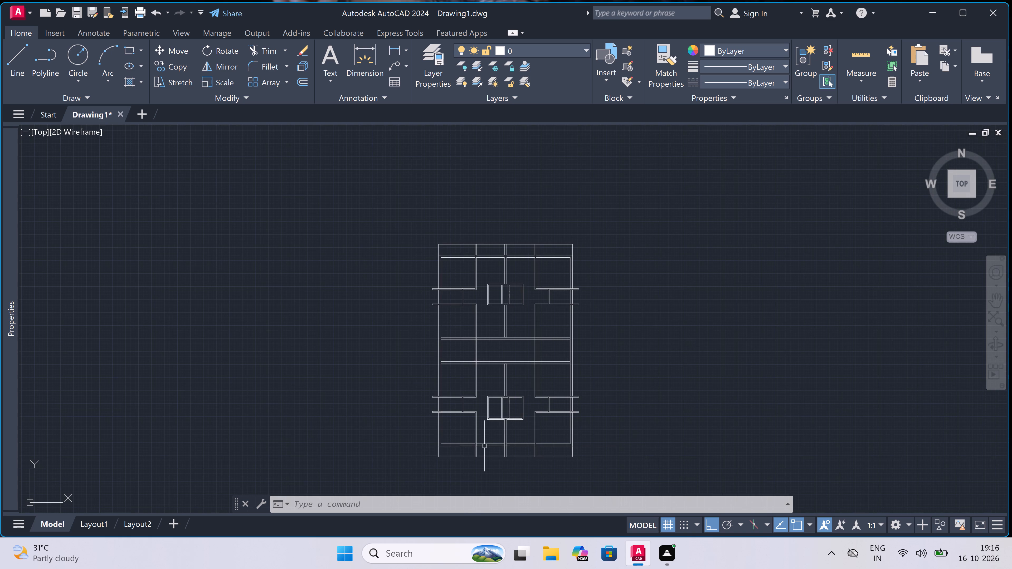
scroll(484, 462, up, 4)
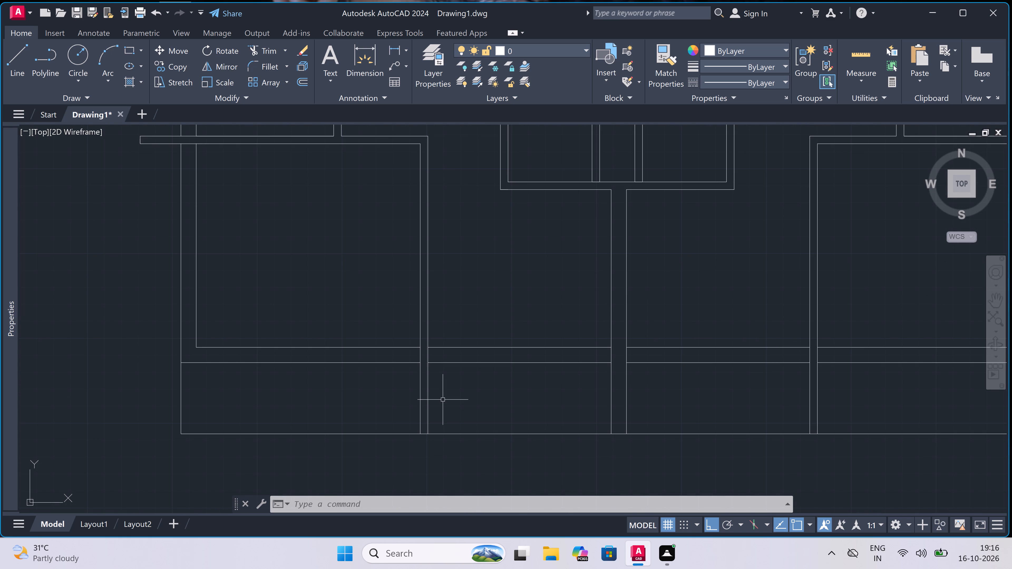
text(tr)
key(space)
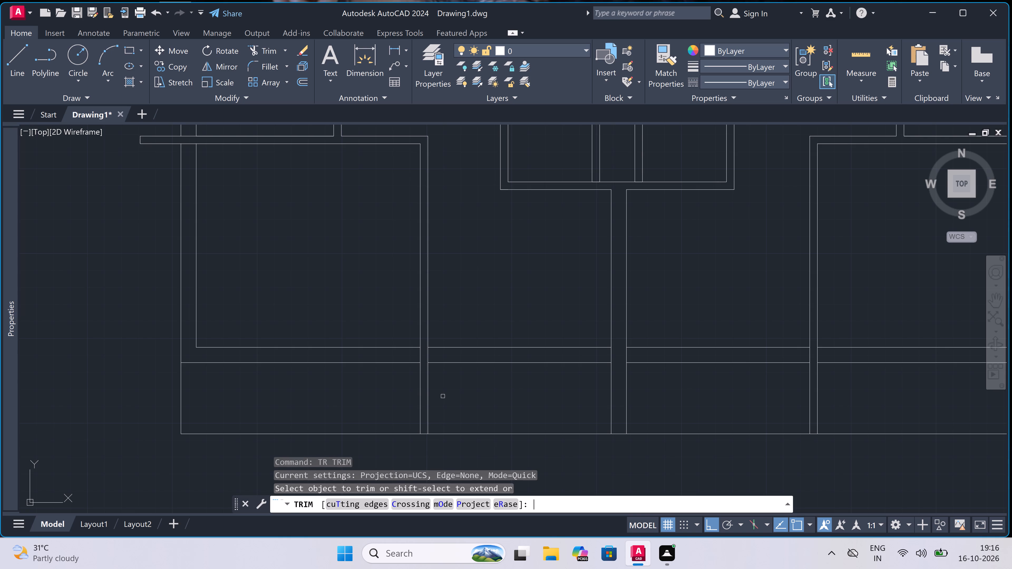
click(398, 356)
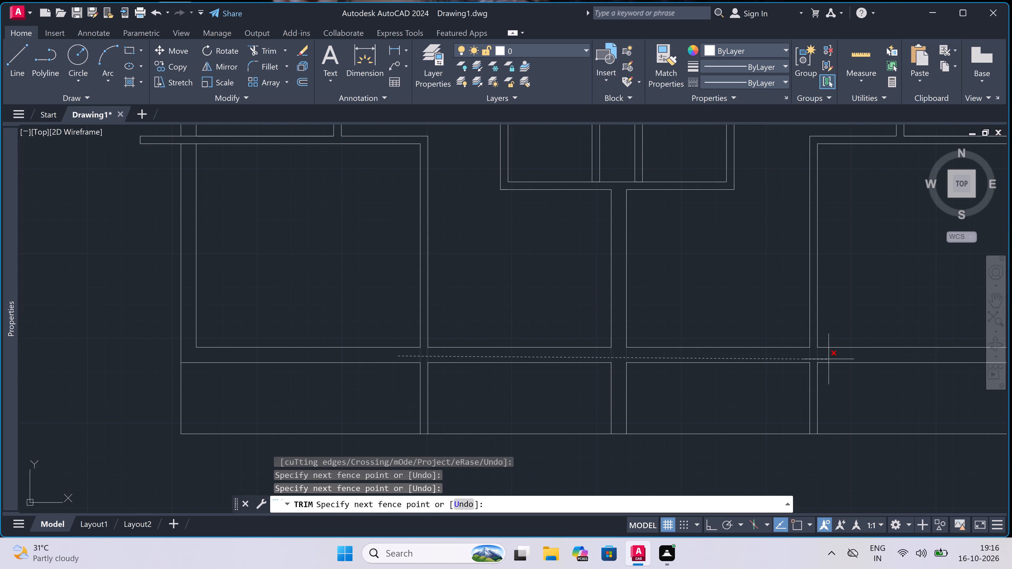
click(842, 353)
Examine the wall and partition junctions across the upper and lower halves of the plan.
scroll(468, 352, down, 3)
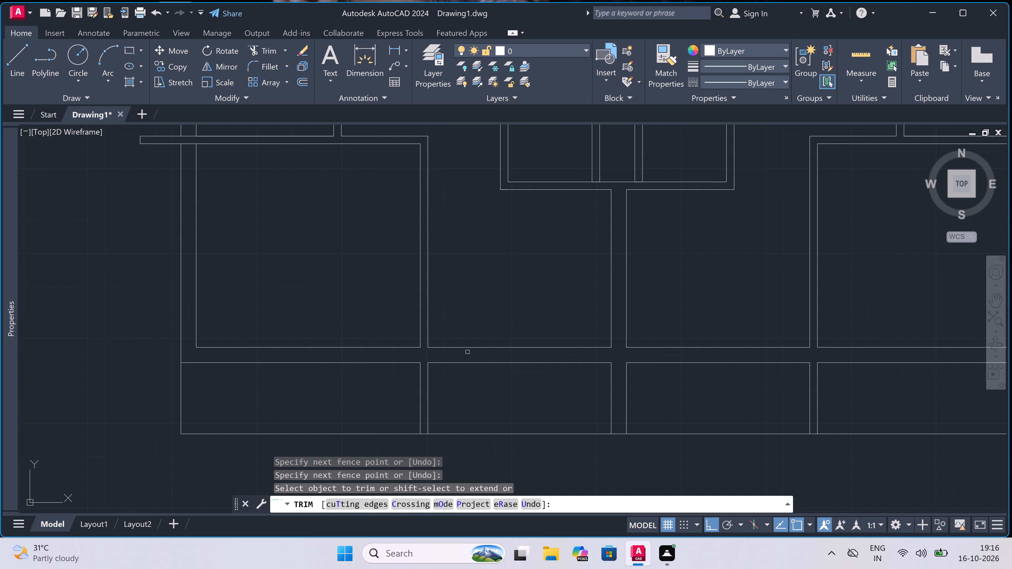
scroll(531, 333, down, 3)
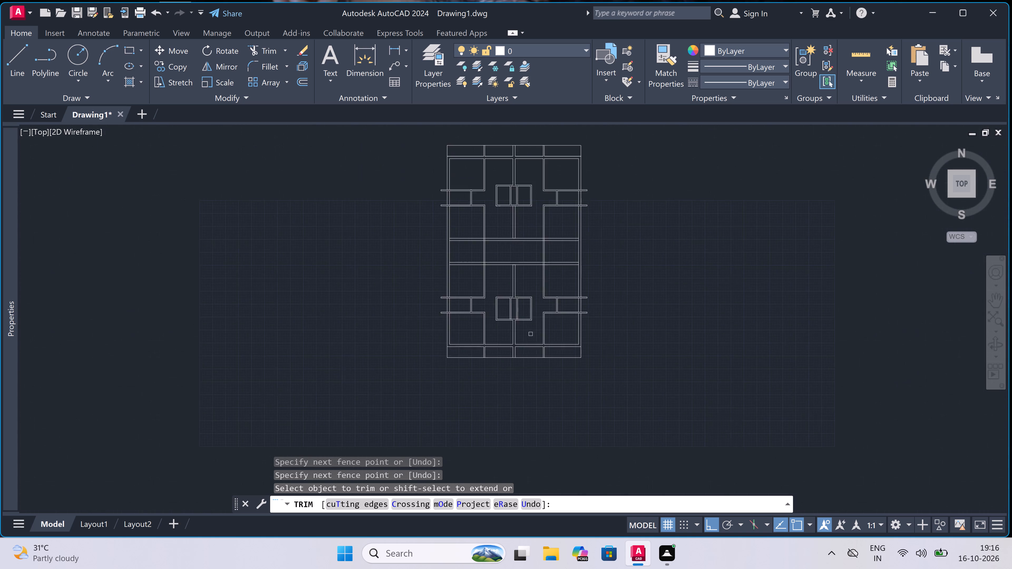
scroll(541, 242, up, 3)
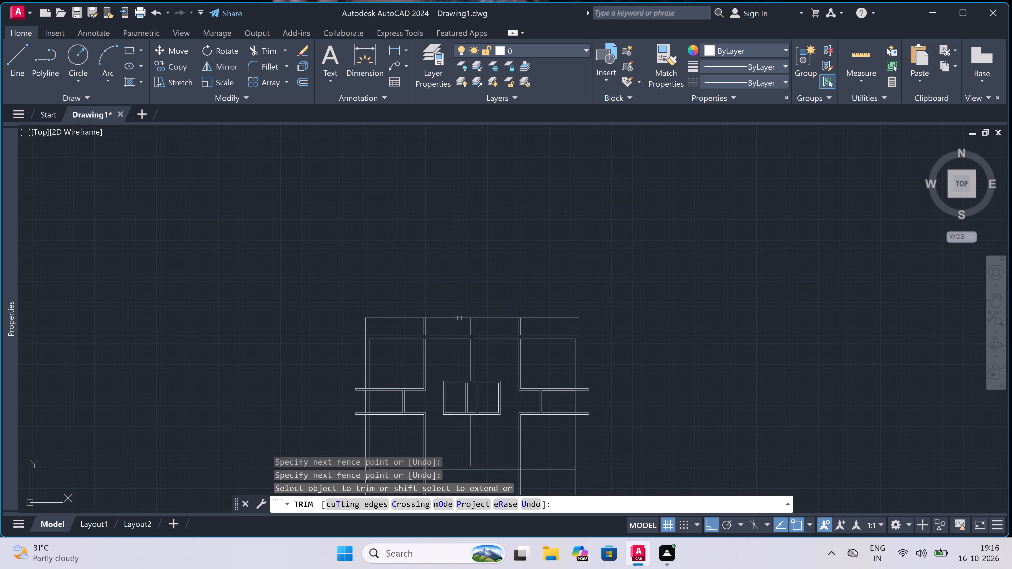
scroll(451, 326, down, 2)
scroll(454, 404, down, 2)
scroll(453, 435, up, 4)
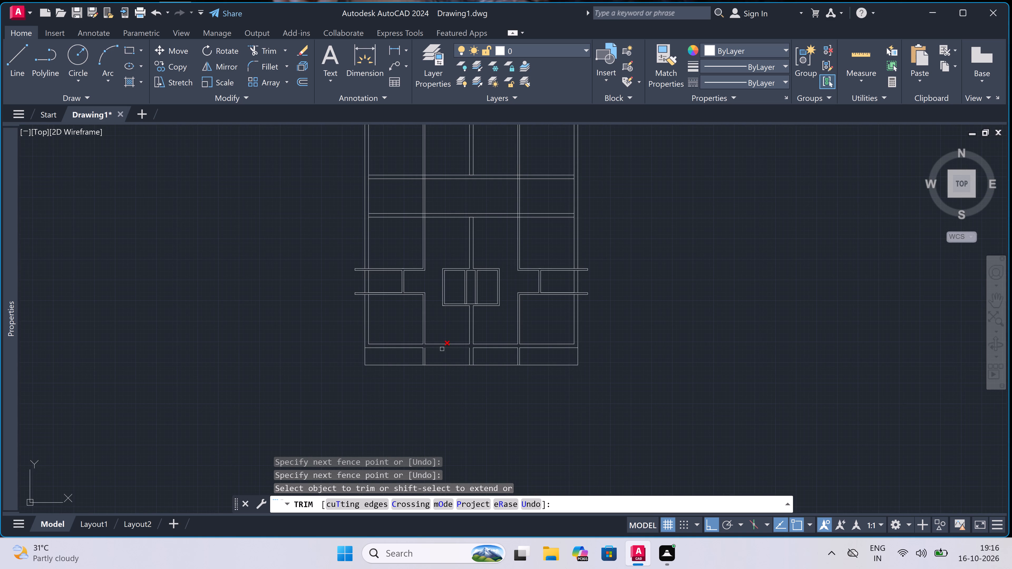
scroll(442, 349, down, 1)
scroll(403, 319, up, 2)
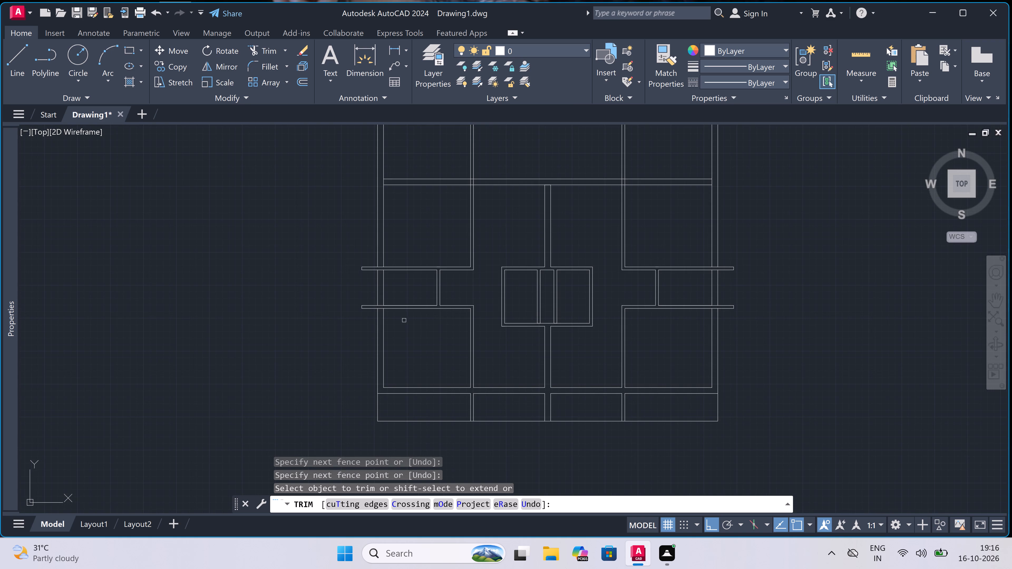
key(Escape)
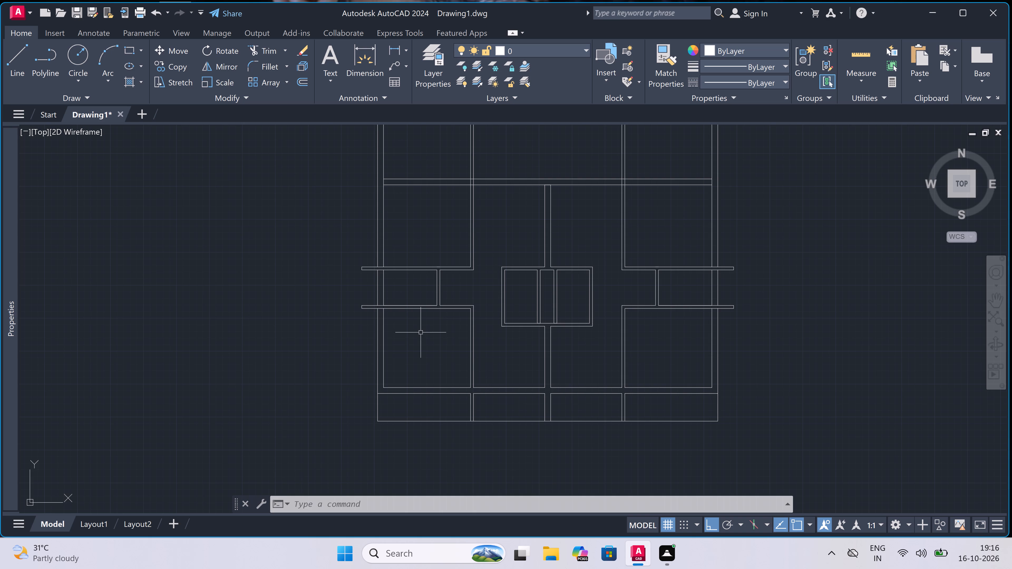
scroll(422, 331, down, 1)
scroll(430, 284, down, 1)
scroll(422, 307, up, 3)
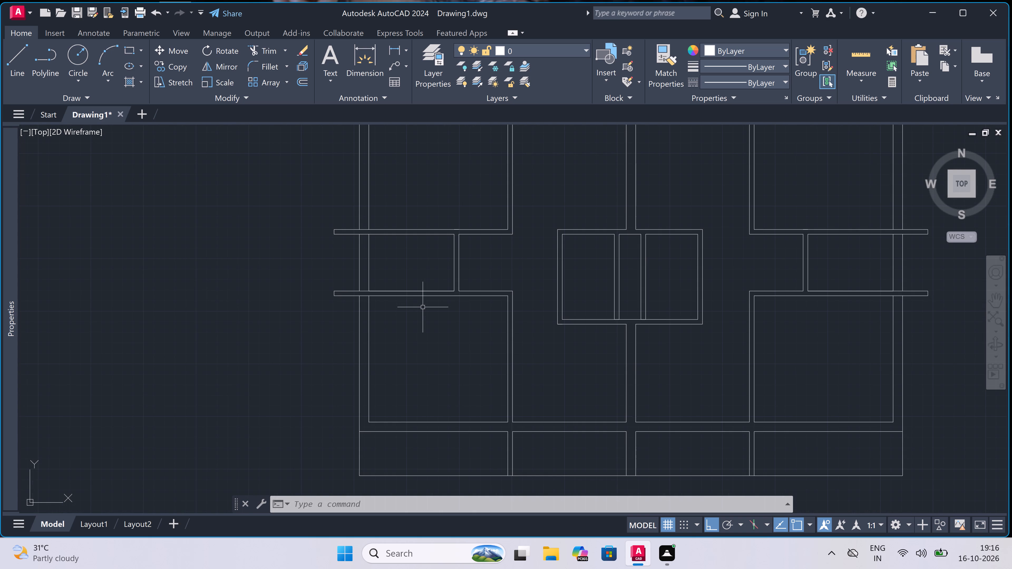
scroll(423, 307, down, 1)
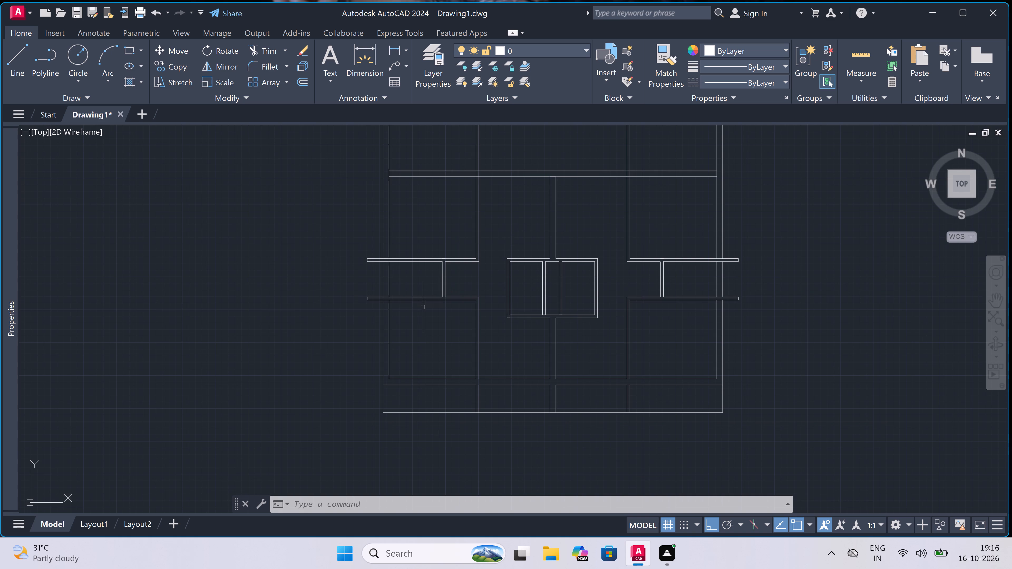
scroll(423, 307, down, 2)
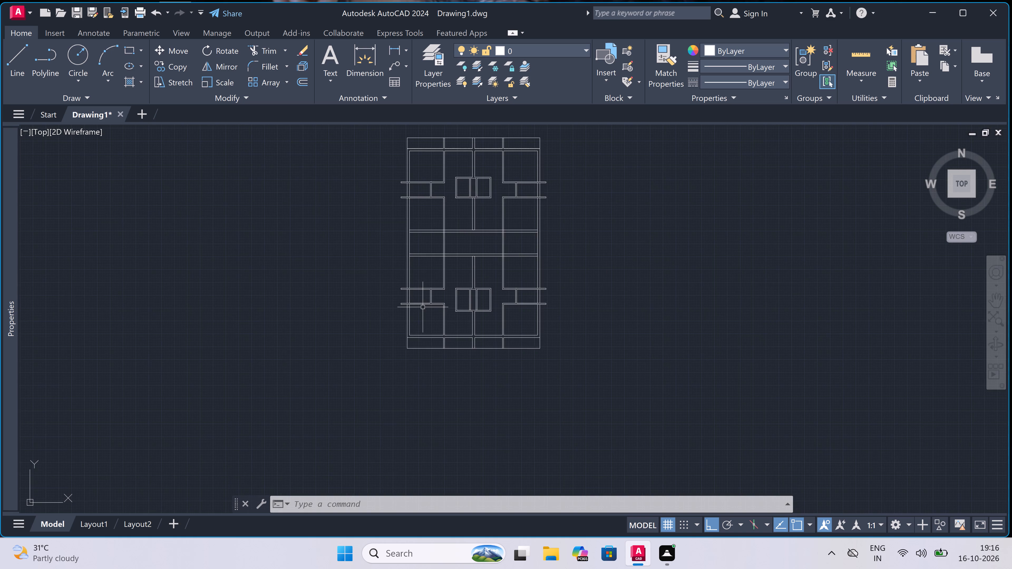
scroll(423, 307, down, 1)
scroll(424, 218, up, 2)
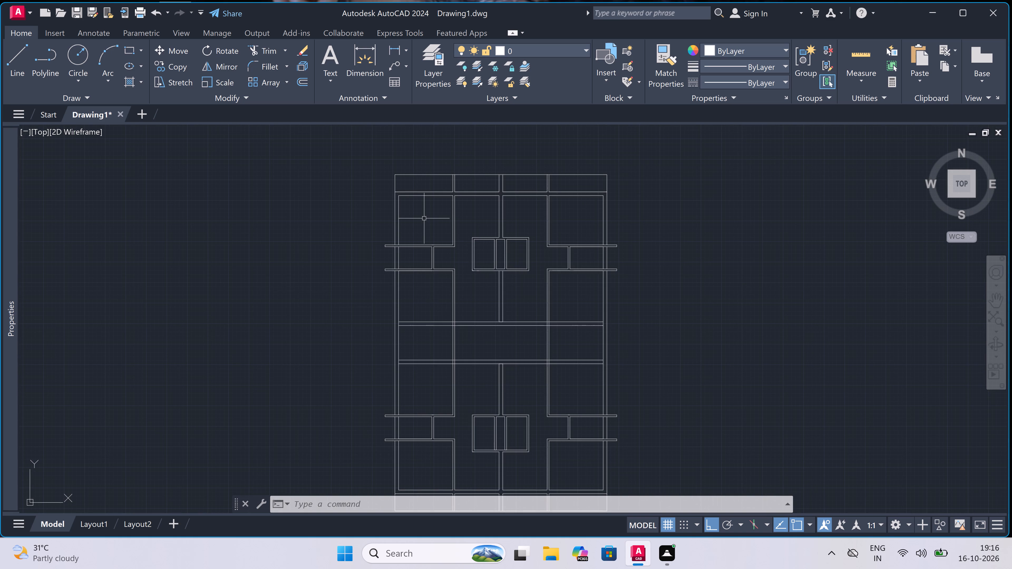
Draw a wall projection 2' long and 4.5" thick outward from the left outer wall, flush with the upper central horizontal wall's top line.
text(l)
key(space)
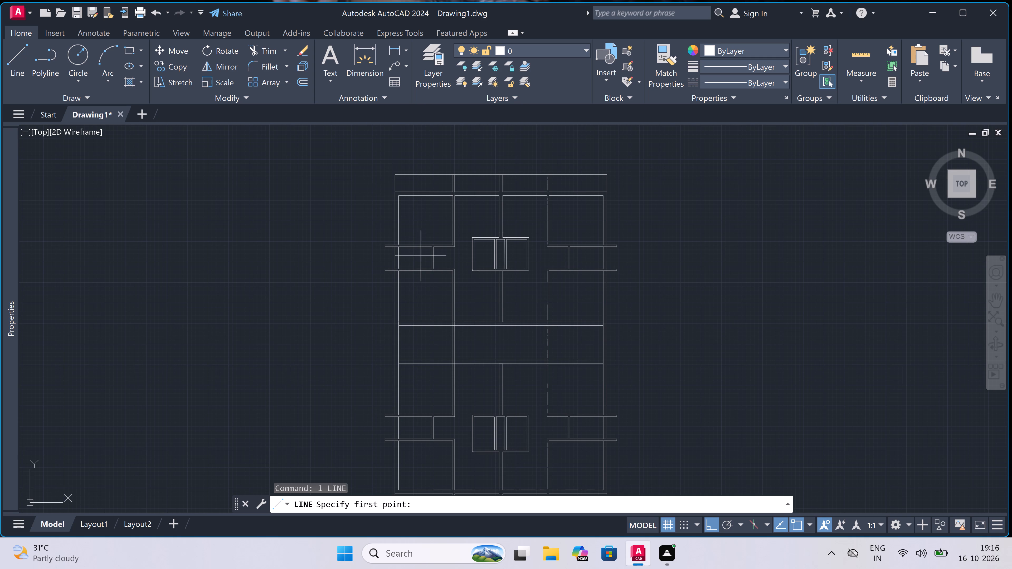
scroll(392, 324, up, 2)
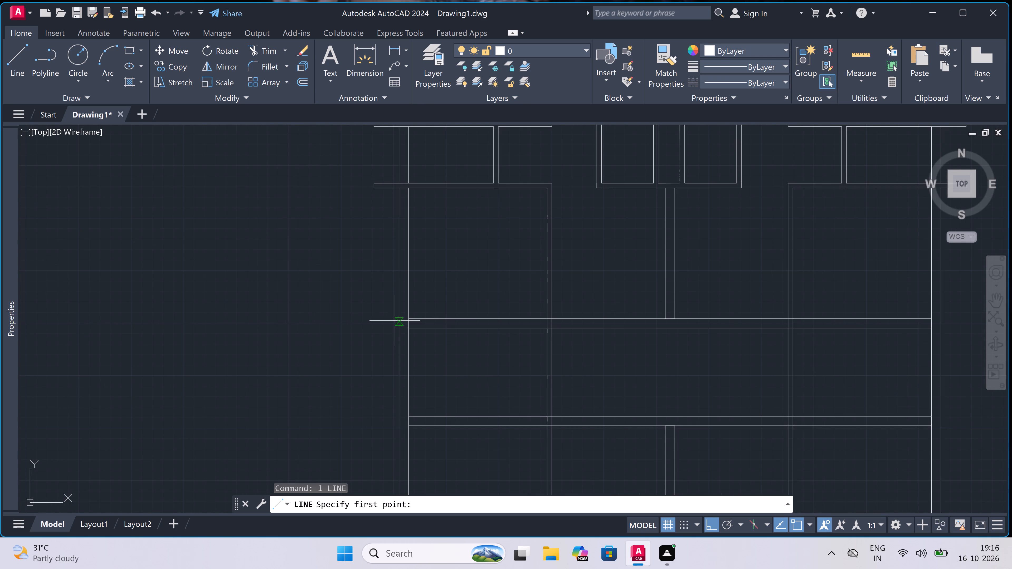
click(408, 318)
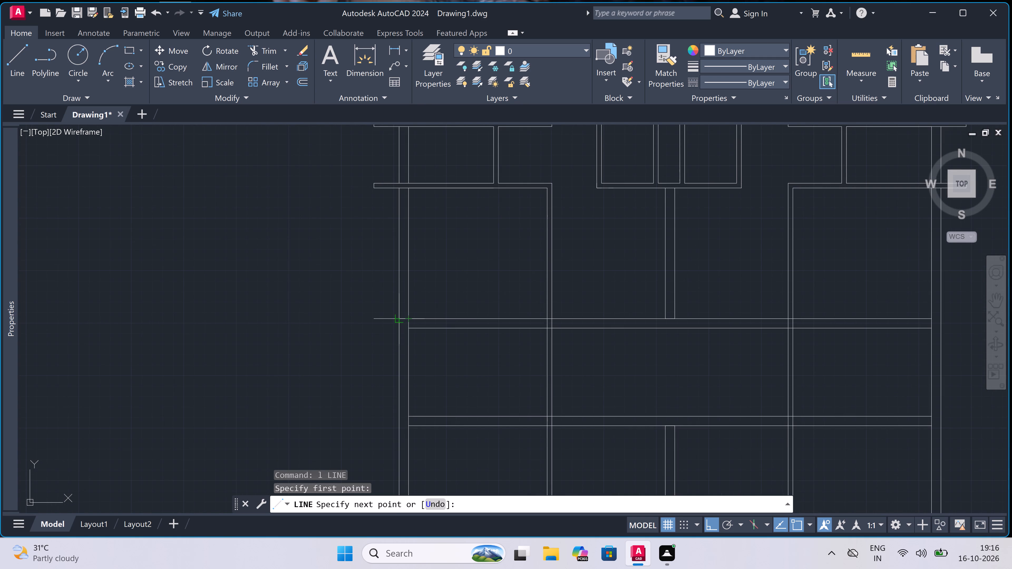
click(402, 316)
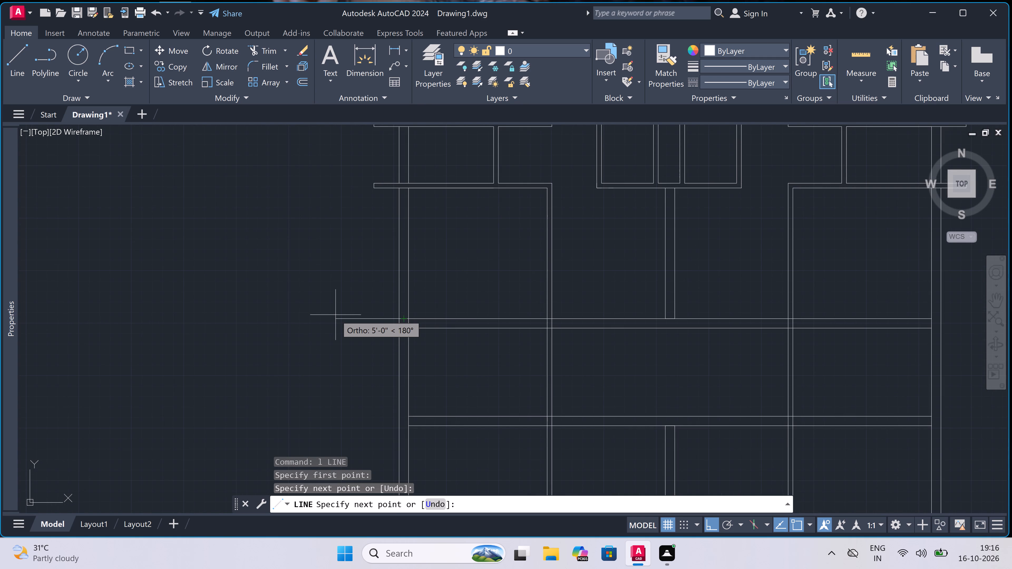
key(2)
key(apostrophe)
key(space)
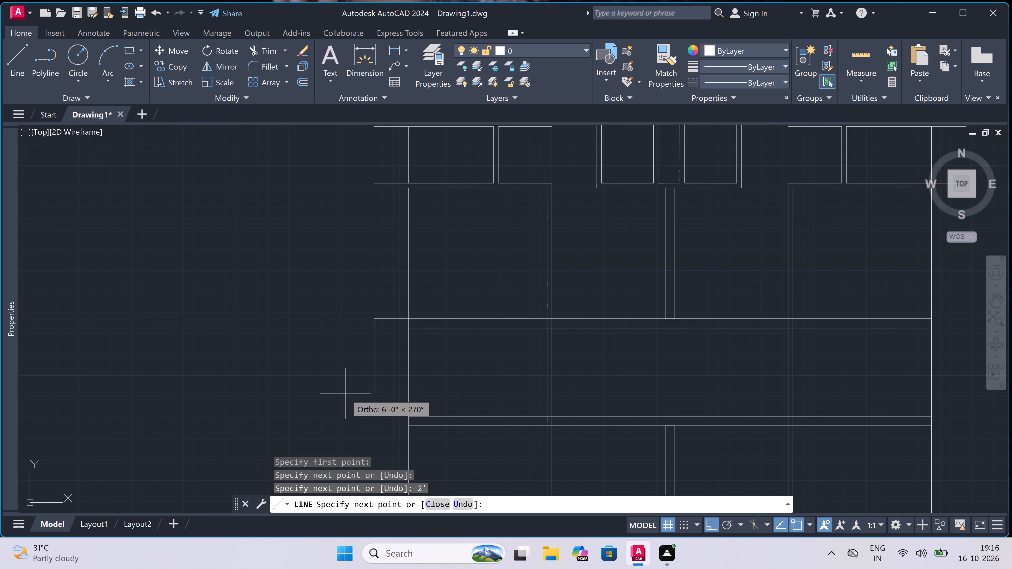
key(4)
text(.5)
text(")
key(space)
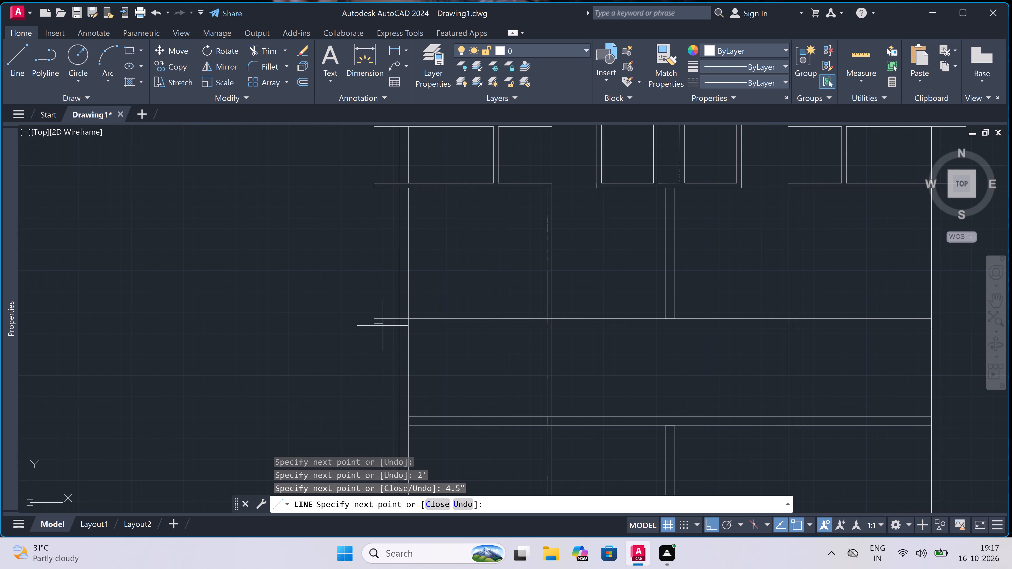
scroll(381, 326, up, 3)
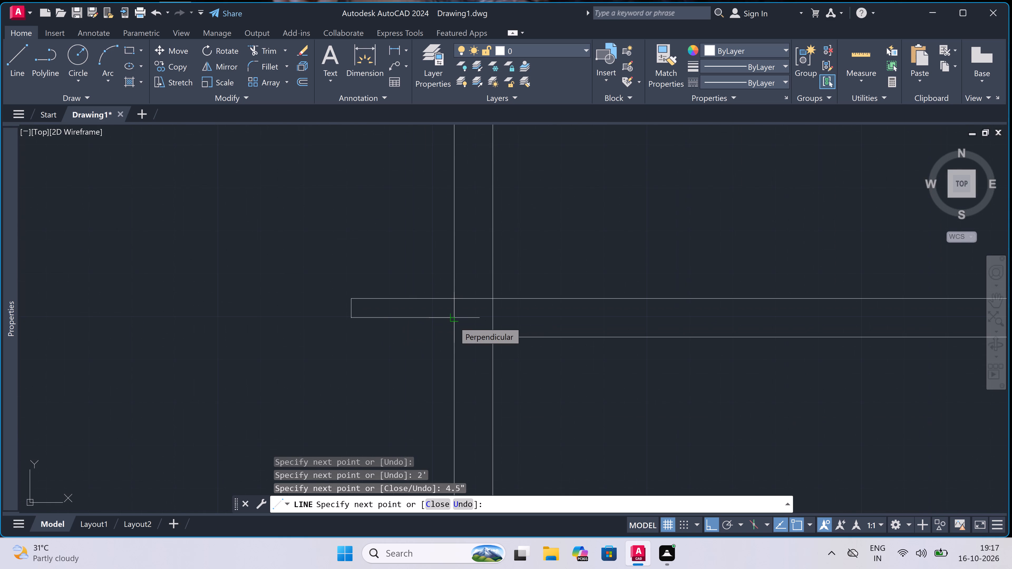
scroll(354, 332, down, 3)
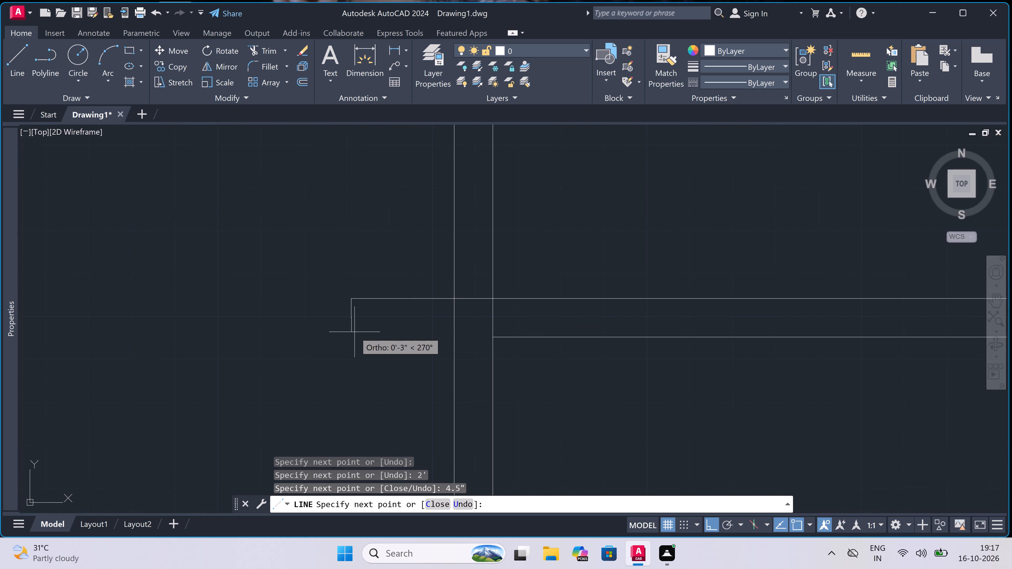
scroll(417, 330, up, 2)
scroll(417, 330, down, 2)
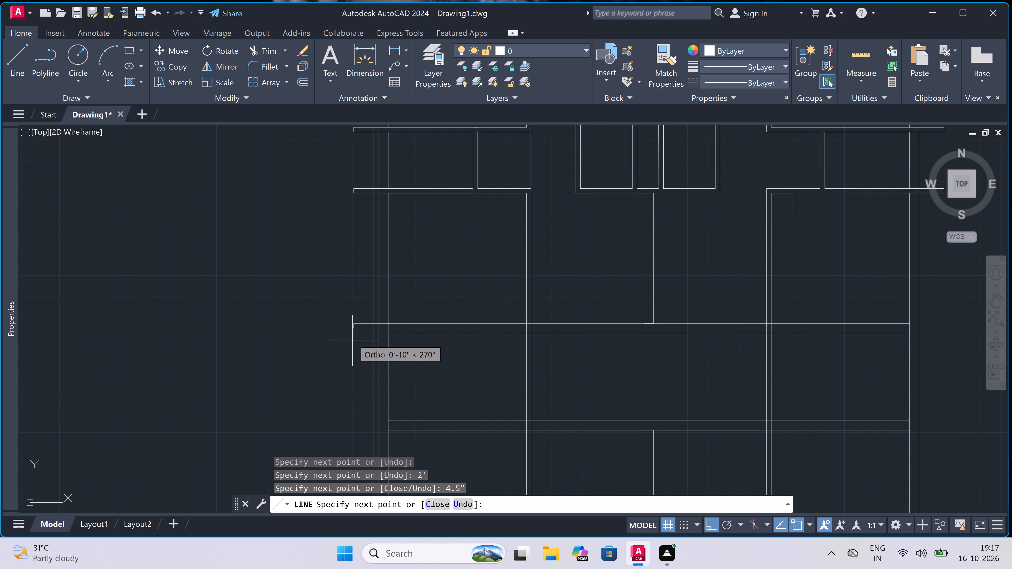
scroll(356, 334, up, 2)
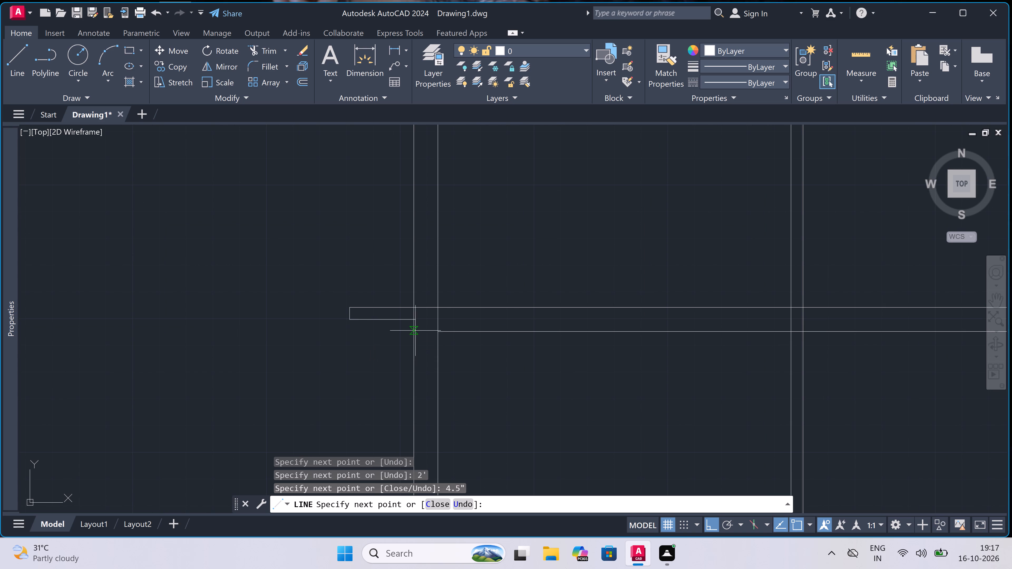
scroll(416, 329, up, 2)
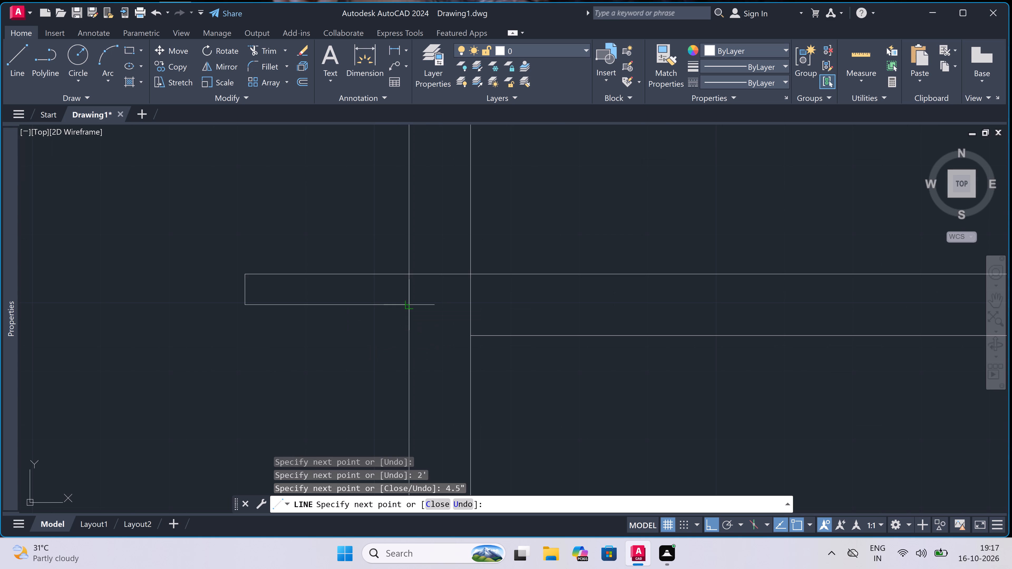
click(407, 305)
key(Escape)
Trim the left outer wall's two lines where they cross the upper central horizontal wall and its new projection.
text(tr)
key(space)
click(397, 293)
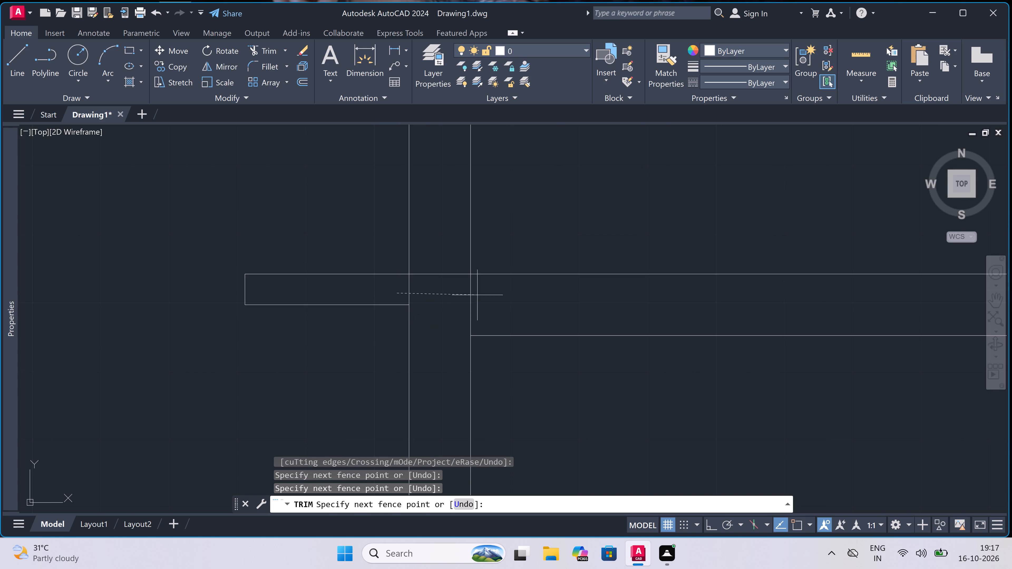
click(494, 297)
scroll(448, 294, down, 5)
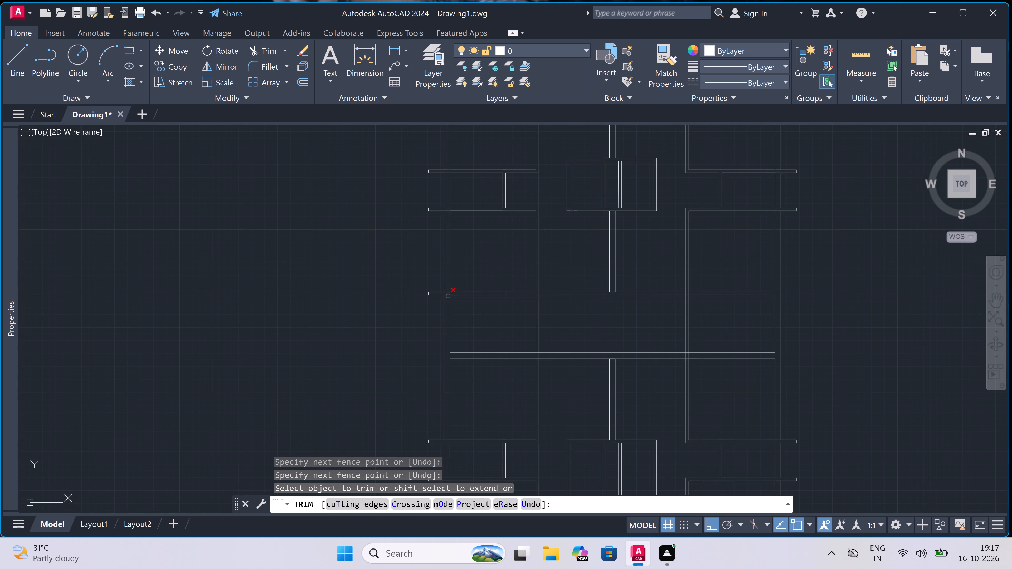
key(Escape)
Draw a wall projection 2' long and 4.5" thick outward from the left outer wall, flush with the lower central horizontal wall's bottom line.
scroll(460, 359, up, 2)
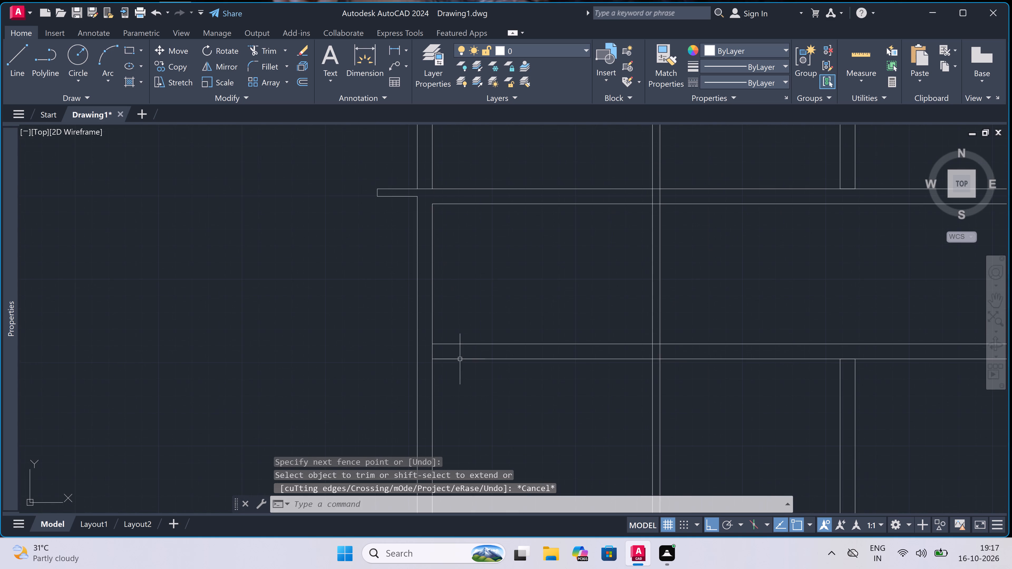
scroll(413, 358, up, 1)
key(l)
key(space)
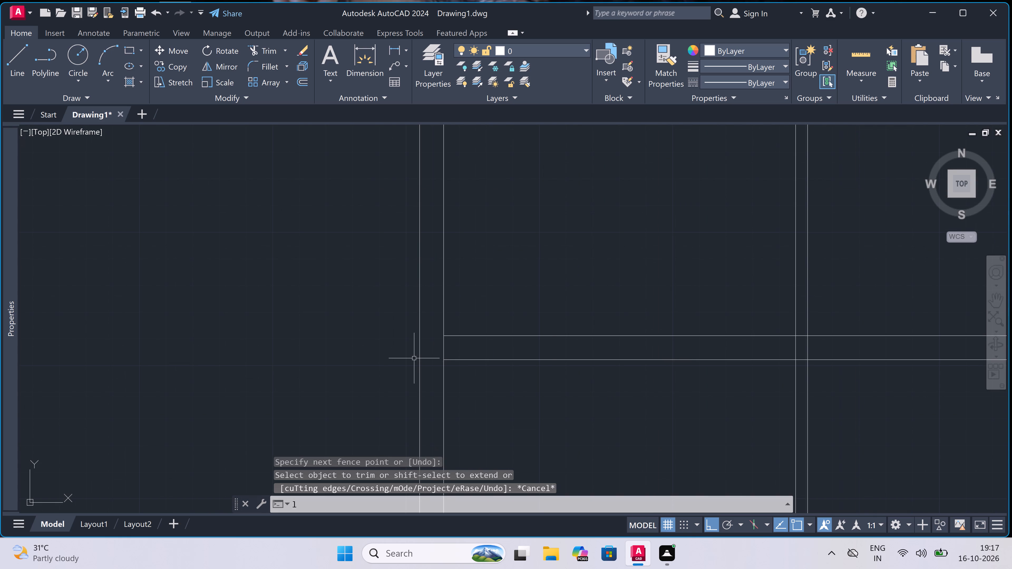
click(445, 359)
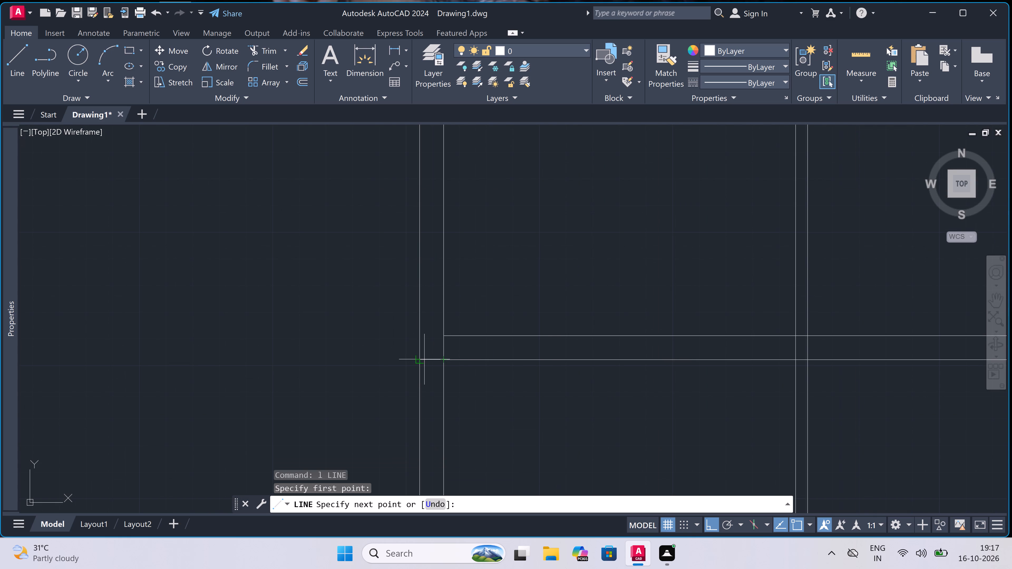
double_click(423, 359)
text(2')
key(space)
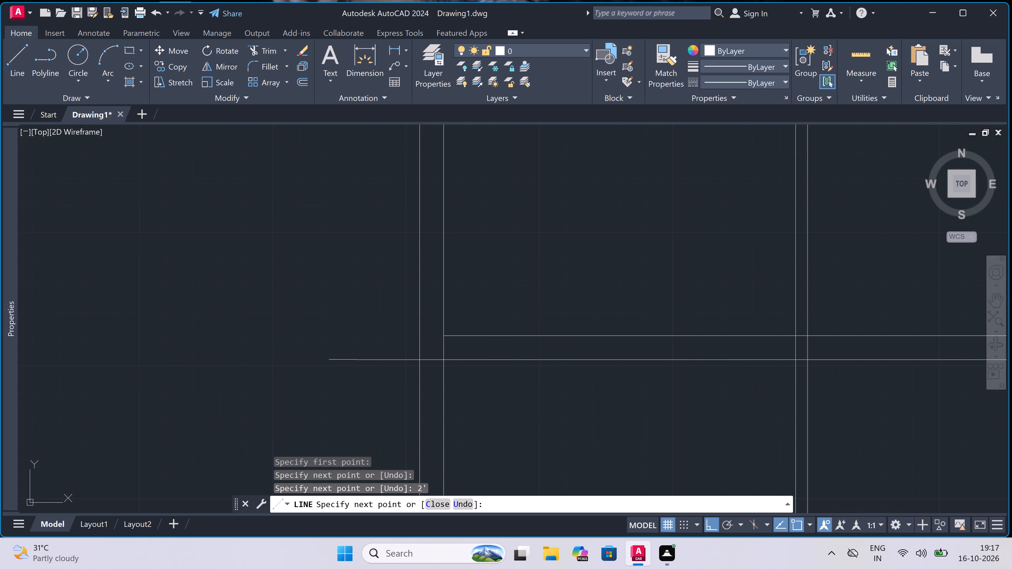
text(4.5")
key(space)
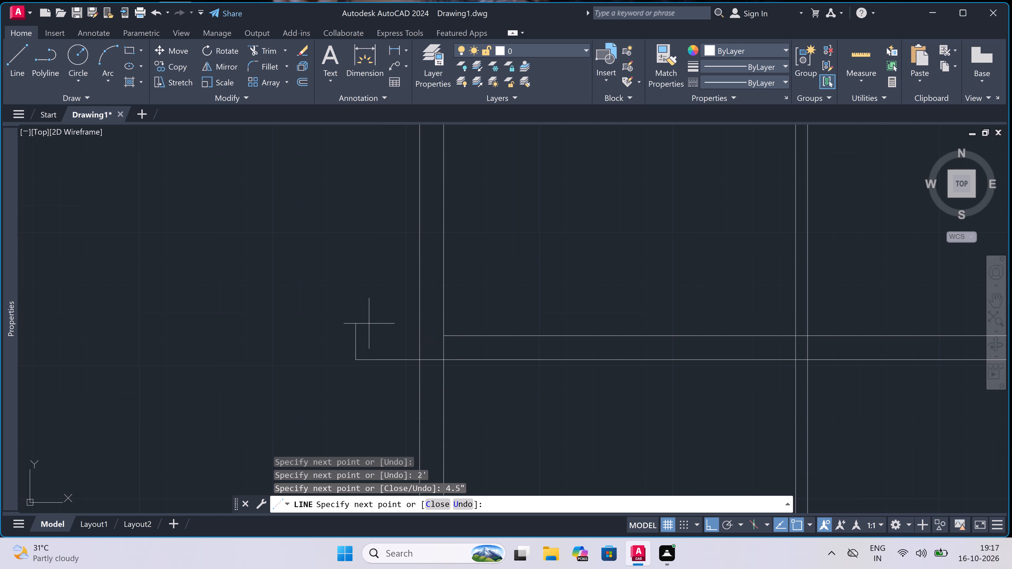
scroll(405, 350, up, 2)
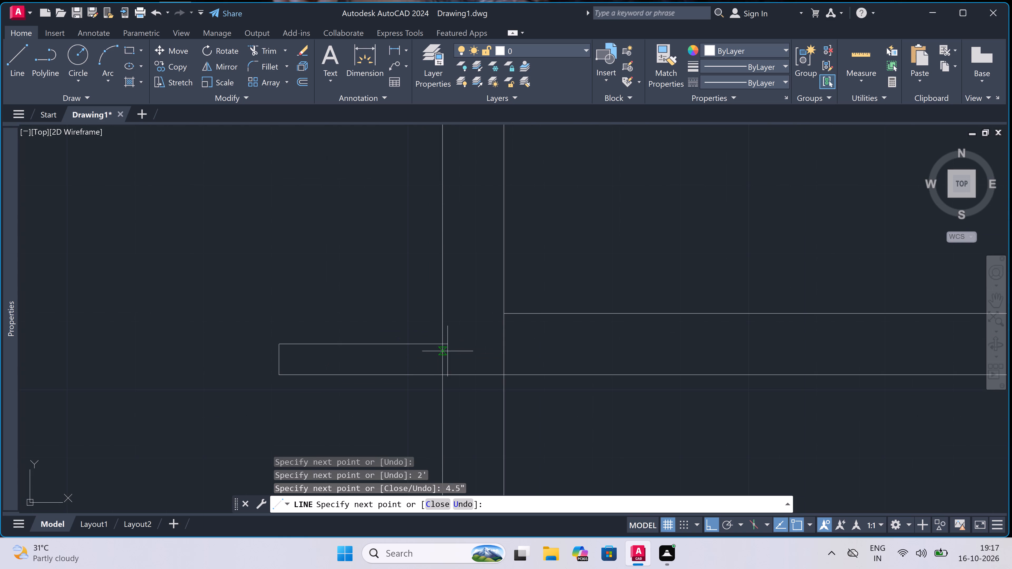
click(444, 346)
key(Escape)
Trim the left outer wall's two lines where they cross the lower central horizontal wall and its new projection.
text(tr)
key(space)
triple_click(497, 346)
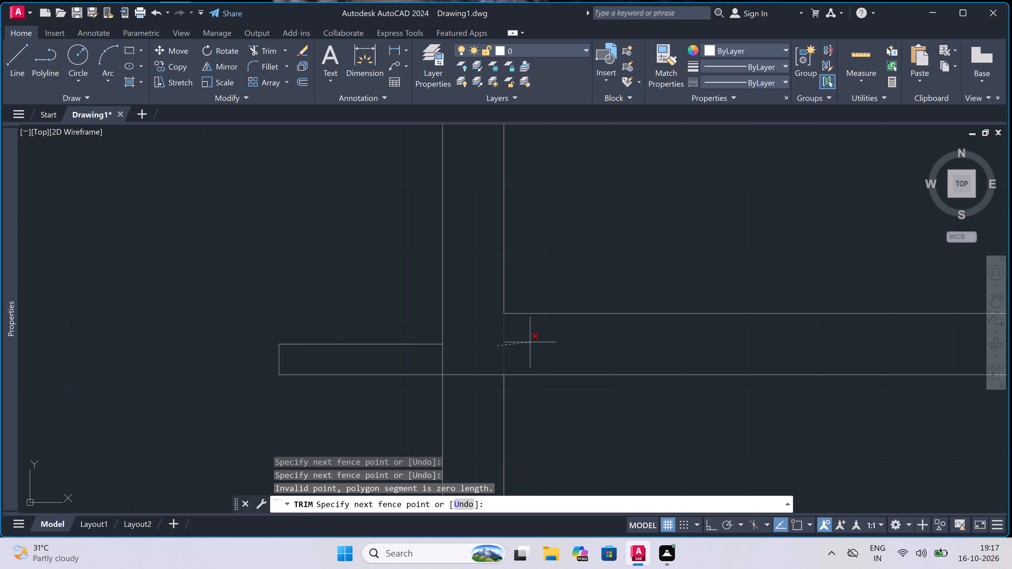
double_click(531, 342)
double_click(479, 345)
click(420, 353)
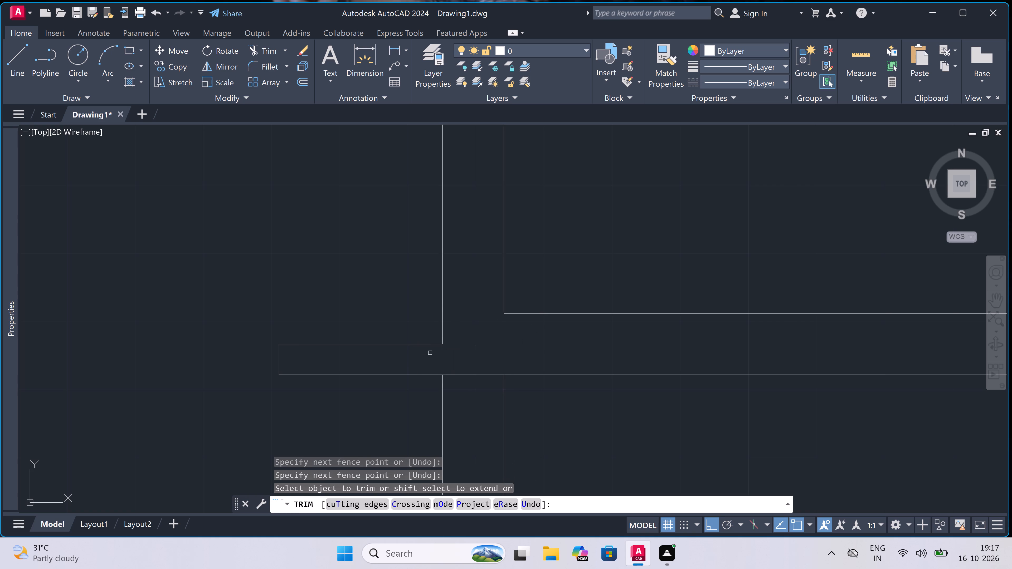
key(Escape)
Examine the central horizontal walls, their junctions with the outer walls and the overall plan layout.
scroll(479, 336, down, 3)
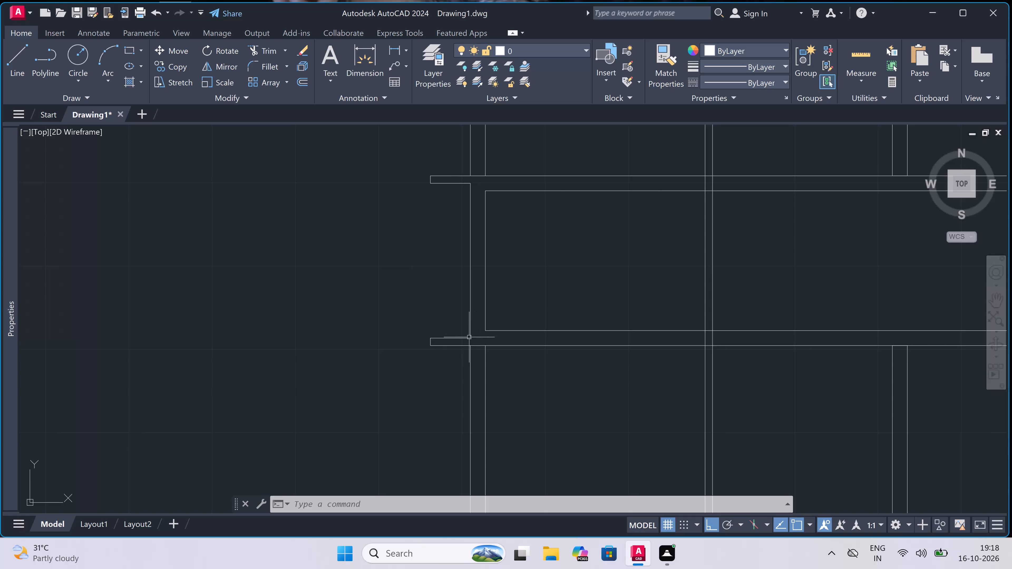
scroll(474, 341, down, 2)
scroll(473, 341, up, 1)
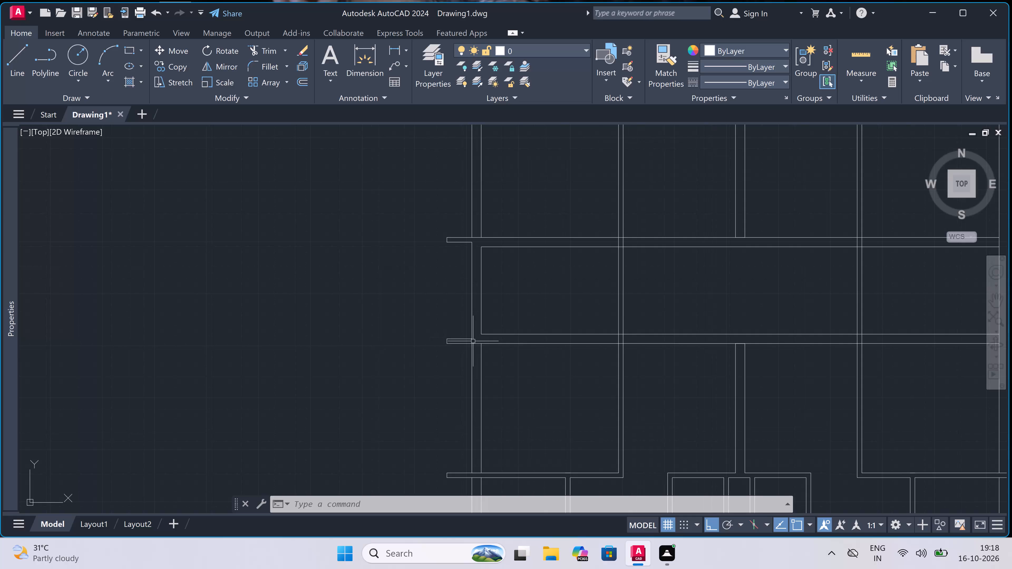
scroll(473, 341, down, 1)
scroll(473, 341, up, 1)
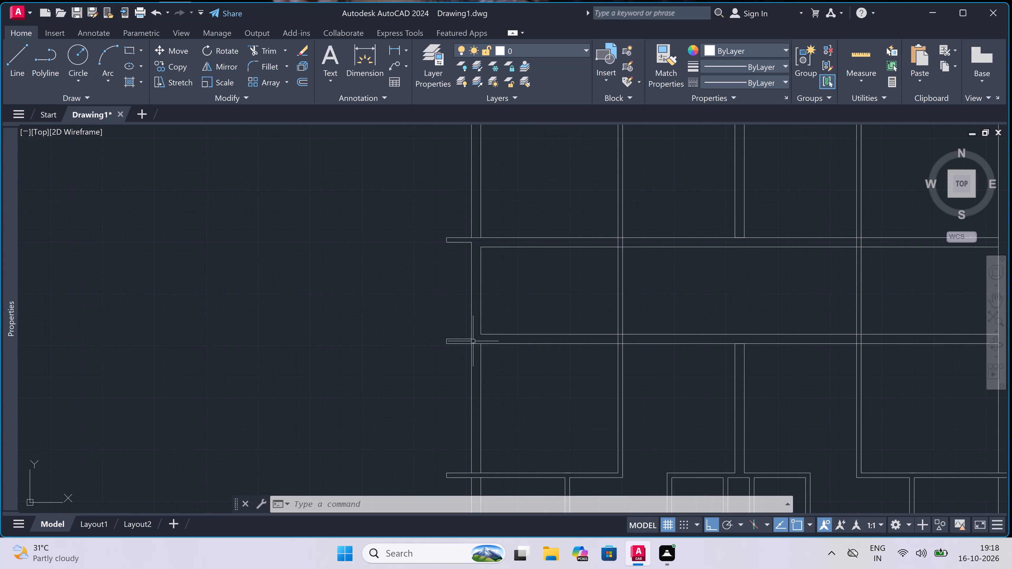
scroll(473, 341, down, 1)
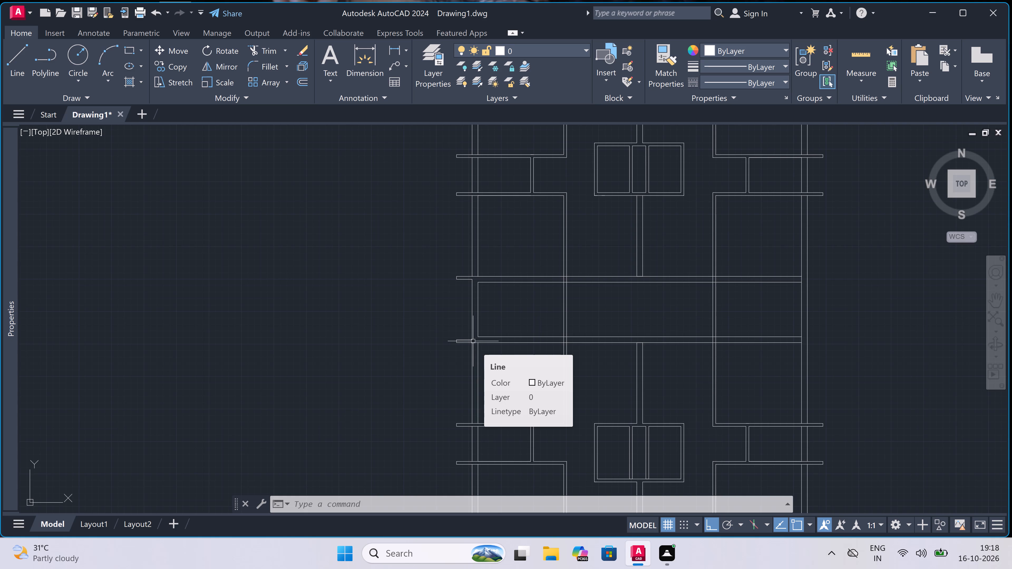
scroll(474, 342, down, 2)
scroll(583, 298, up, 1)
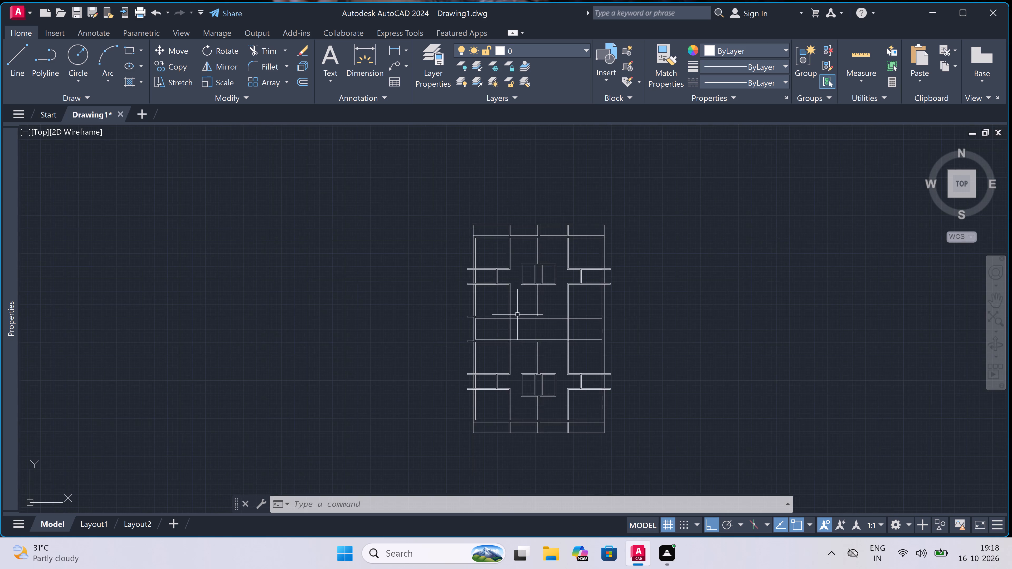
scroll(583, 298, up, 1)
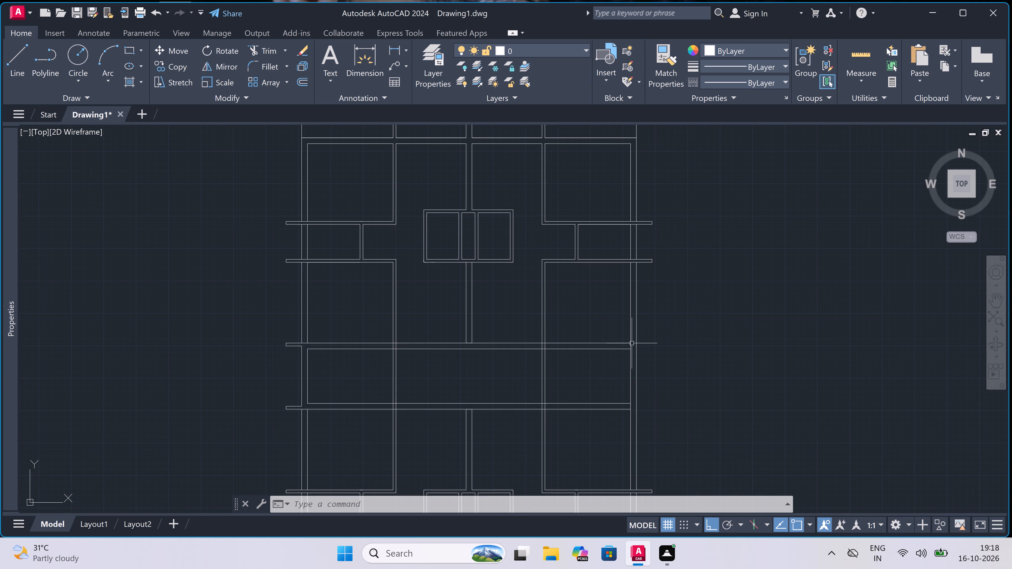
scroll(654, 335, up, 3)
scroll(630, 340, down, 4)
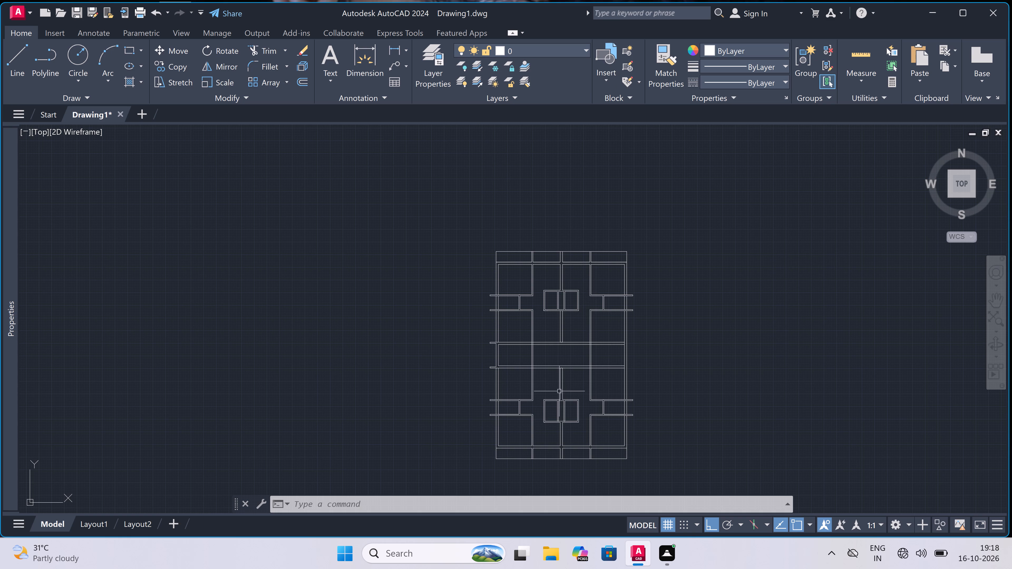
scroll(559, 391, down, 1)
scroll(559, 392, up, 2)
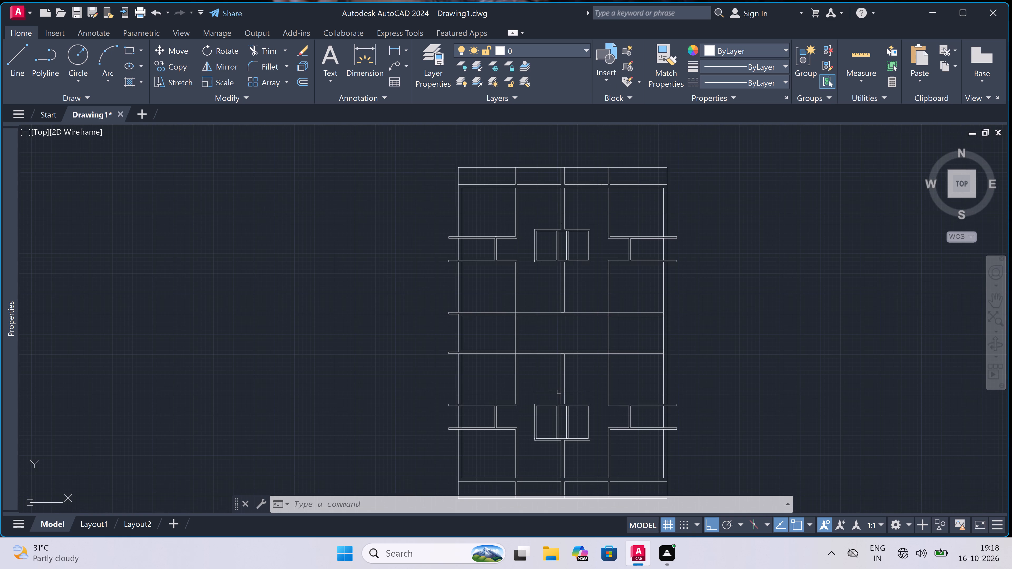
scroll(526, 21, up, 1)
scroll(515, 265, up, 2)
scroll(515, 265, down, 2)
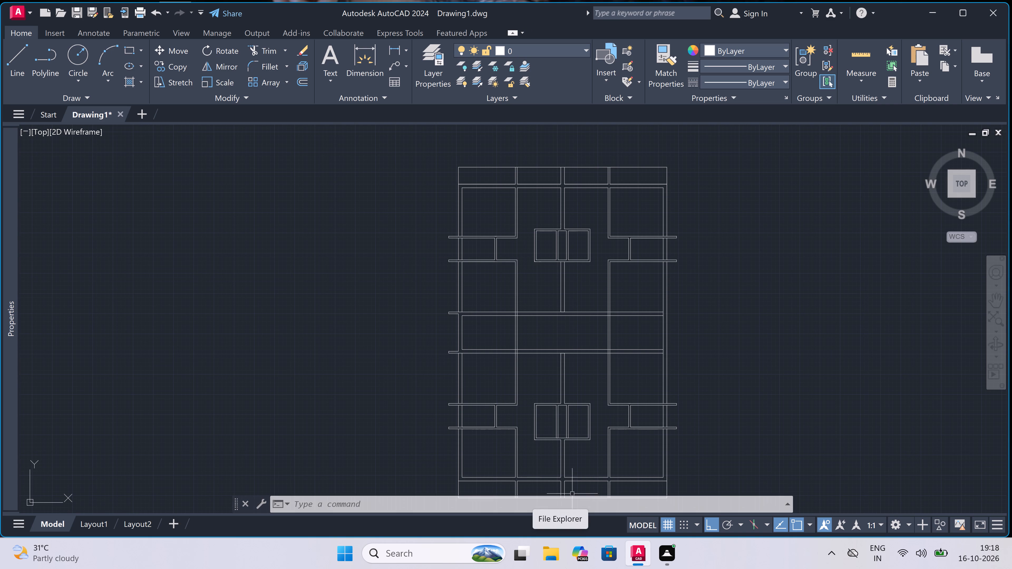
scroll(577, 474, up, 1)
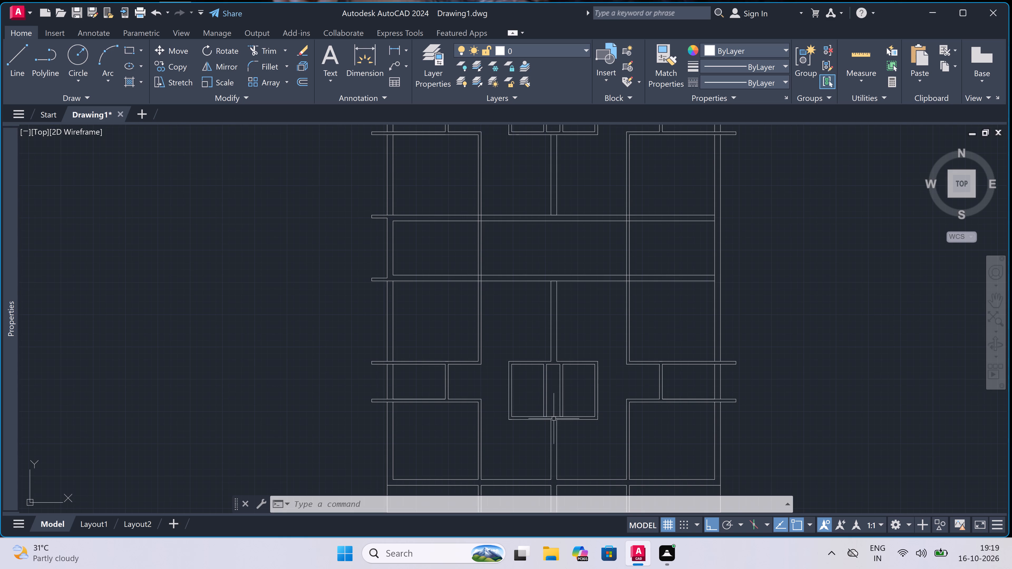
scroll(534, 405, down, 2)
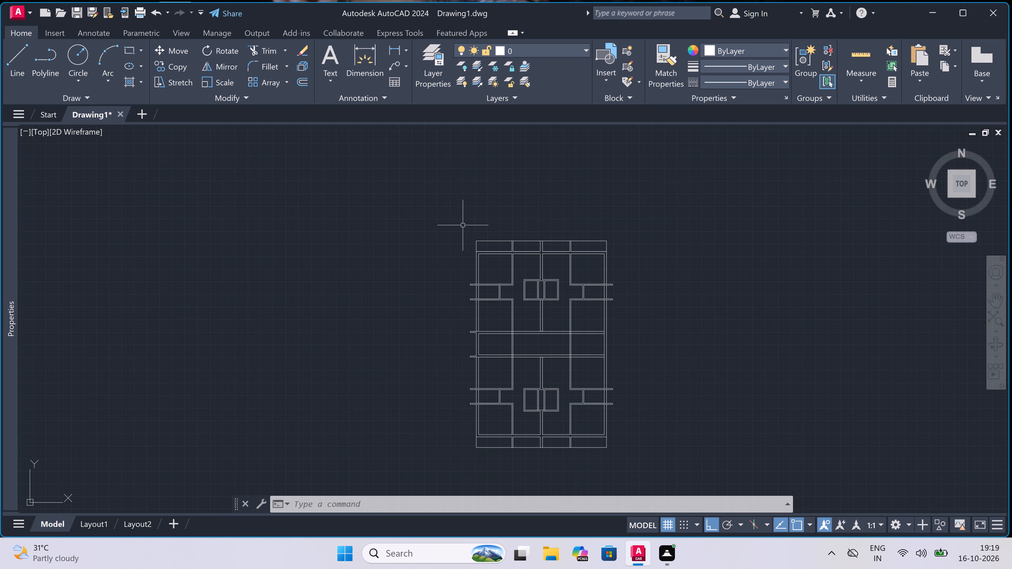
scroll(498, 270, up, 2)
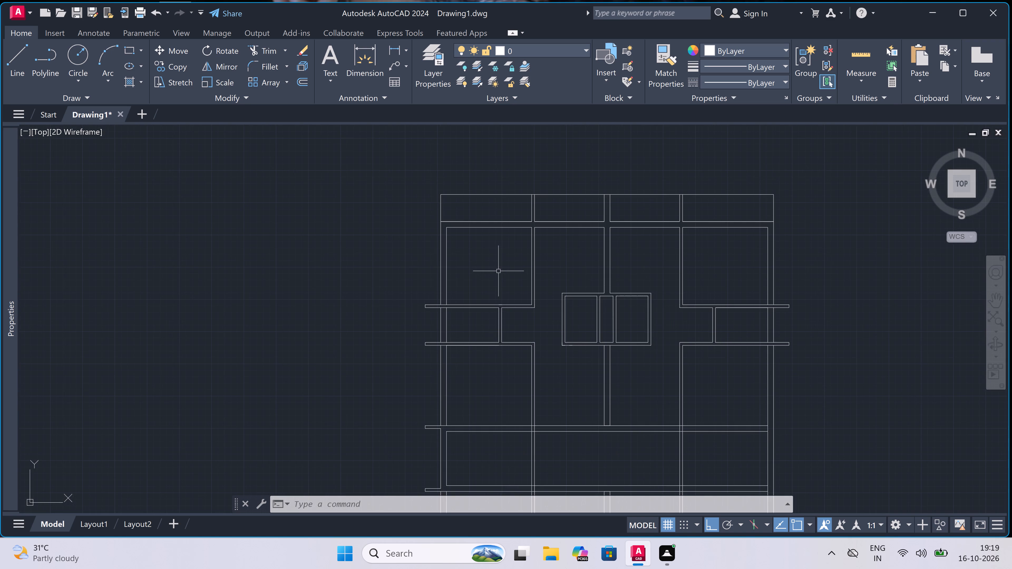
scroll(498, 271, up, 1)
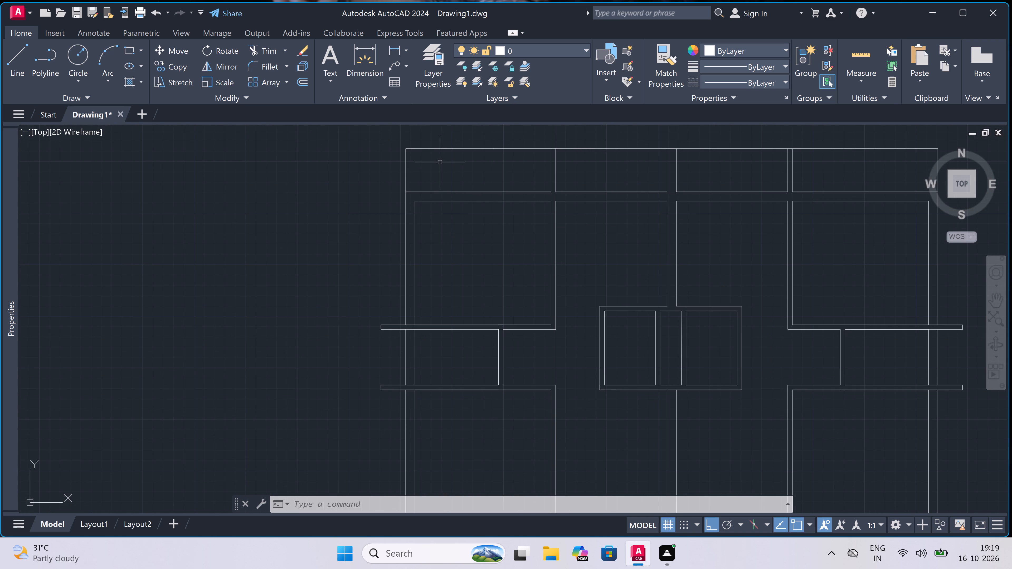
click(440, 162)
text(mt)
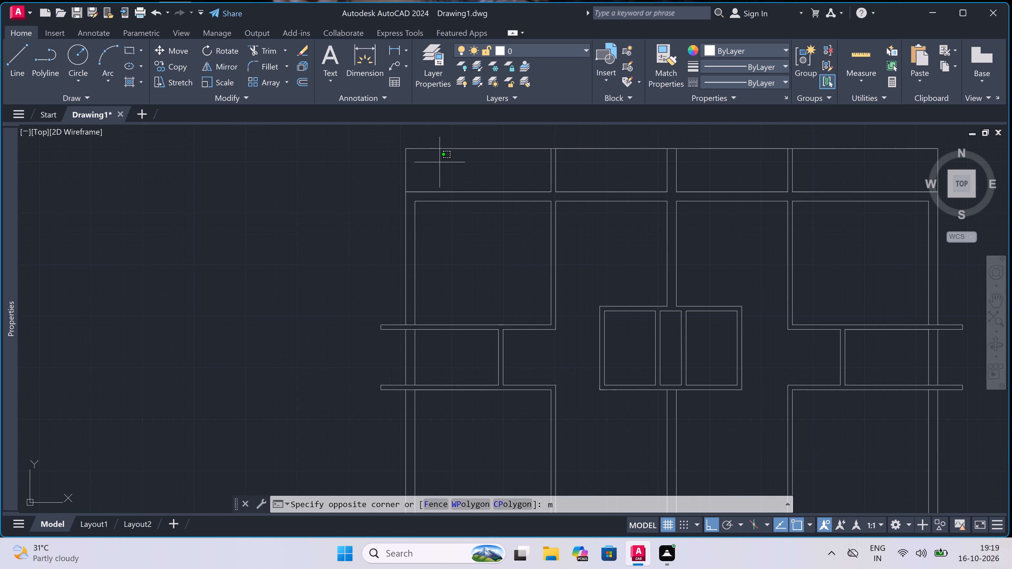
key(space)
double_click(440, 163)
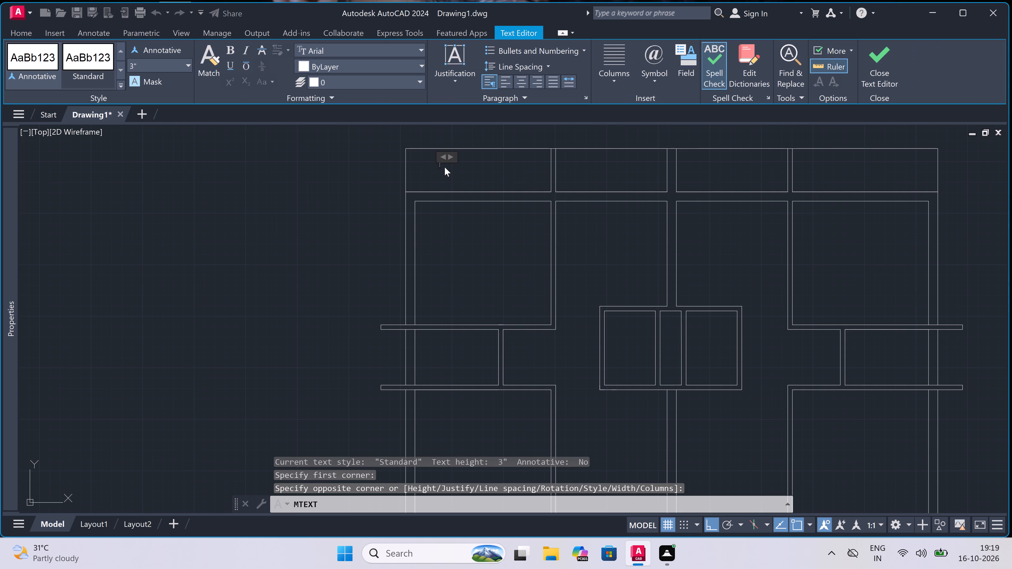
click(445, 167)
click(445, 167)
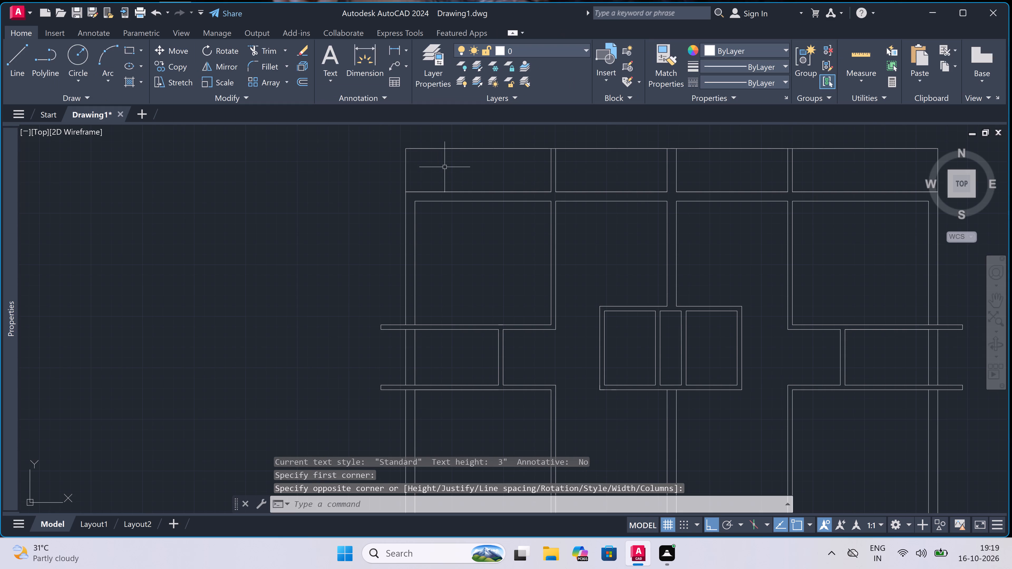
Add the multiline text label BALCONY 3'6" in the leftmost compartment of the plan's top strip.
text(mt)
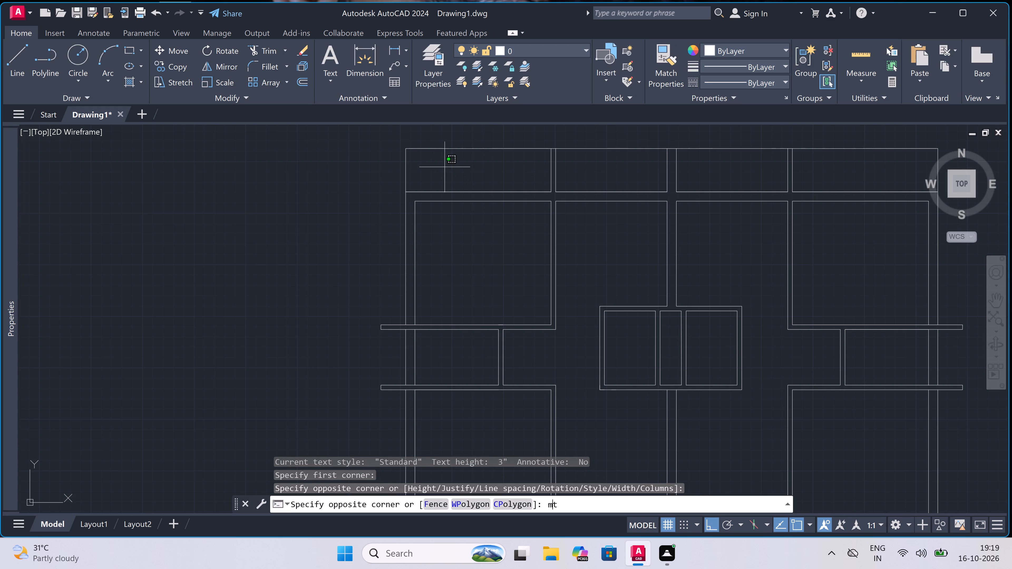
key(space)
click(445, 168)
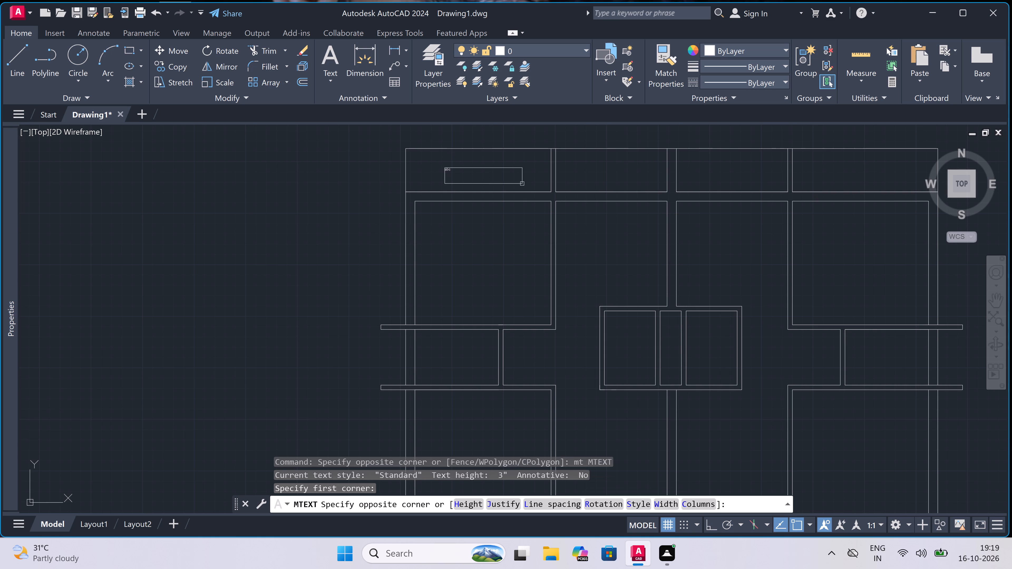
double_click(656, 182)
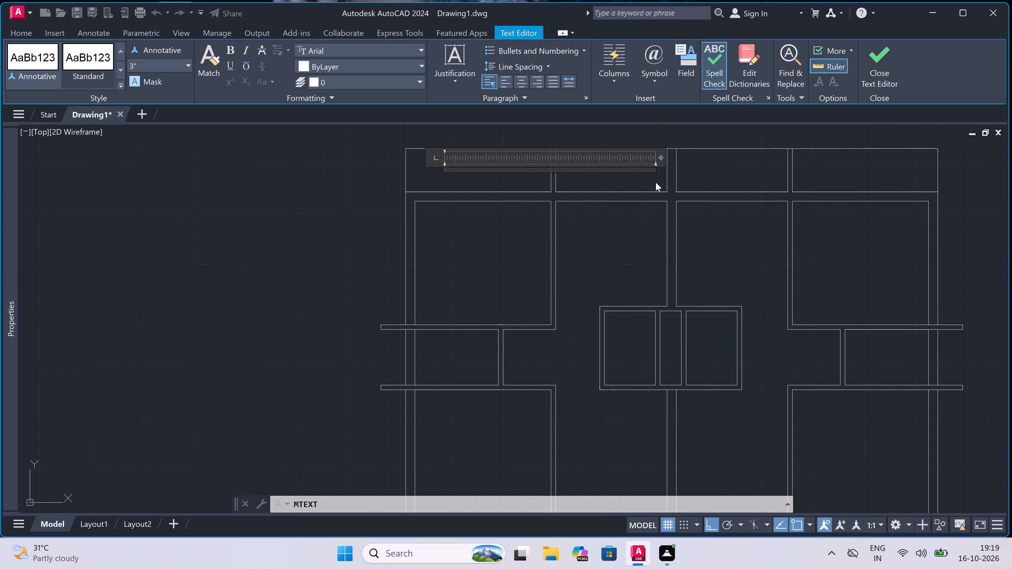
text(BAL)
text(CONY)
key(Return)
key(BackSpace)
key(space)
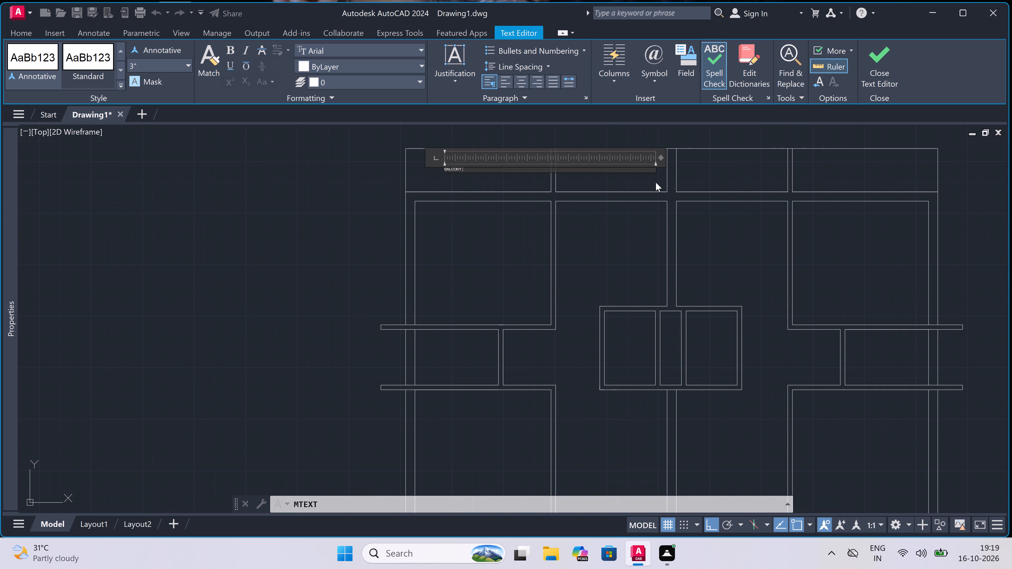
key(3)
key(apostrophe)
key(6)
key(shift+quotedbl)
click(449, 247)
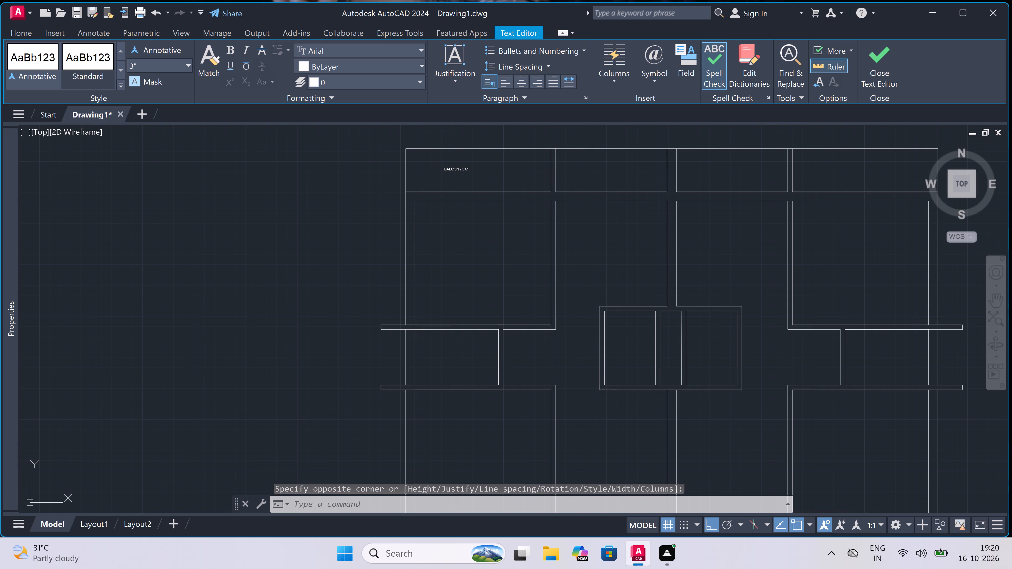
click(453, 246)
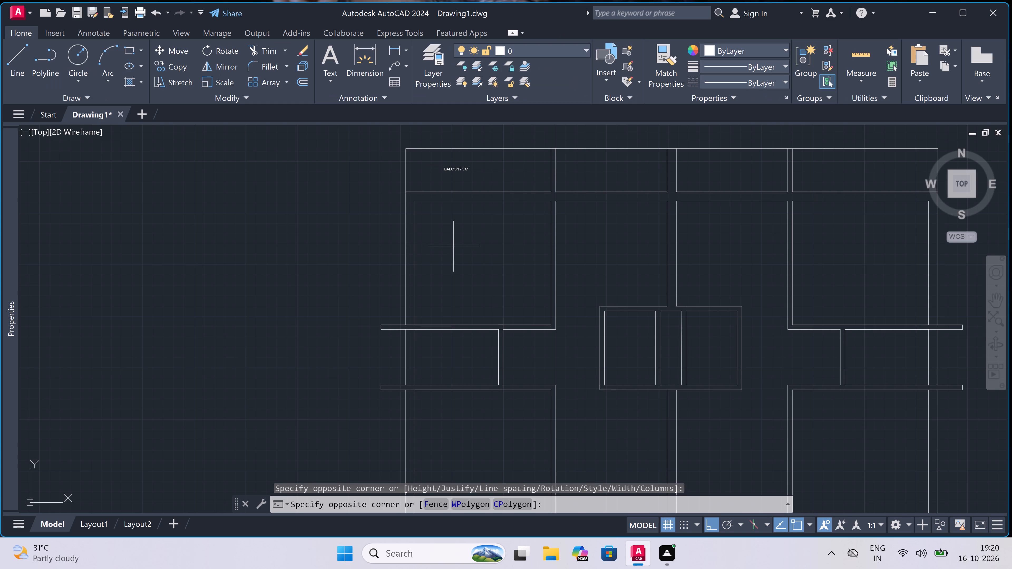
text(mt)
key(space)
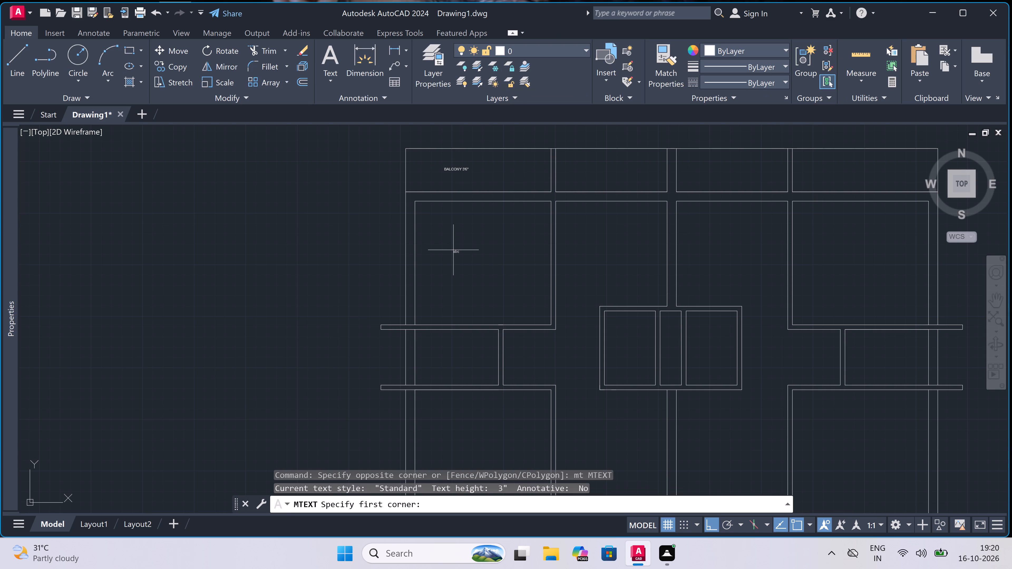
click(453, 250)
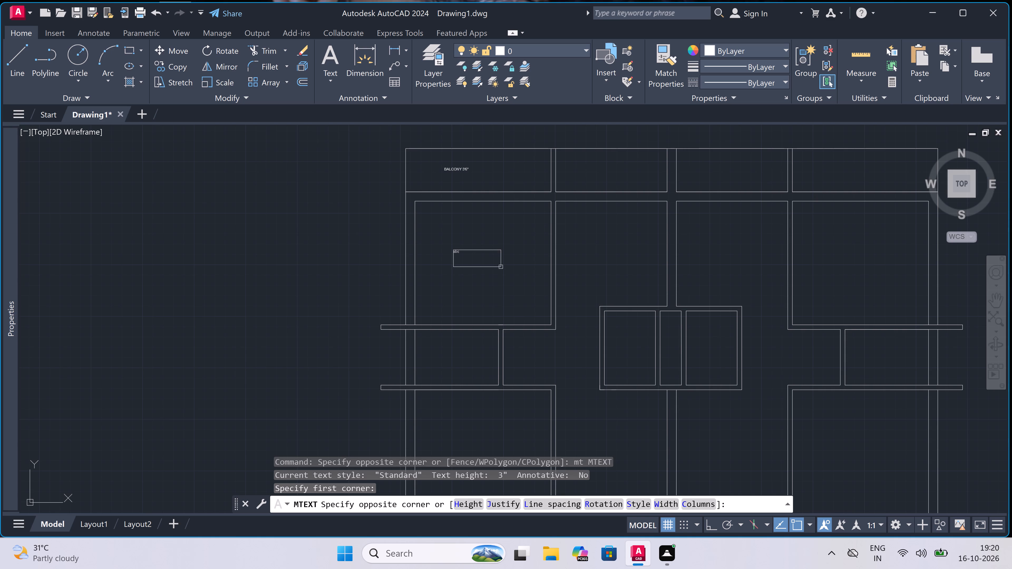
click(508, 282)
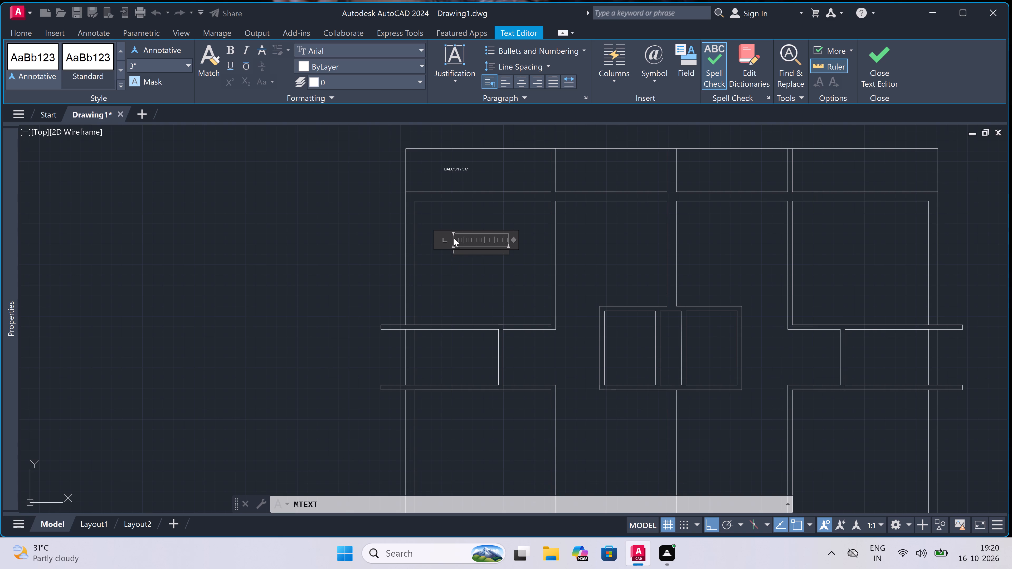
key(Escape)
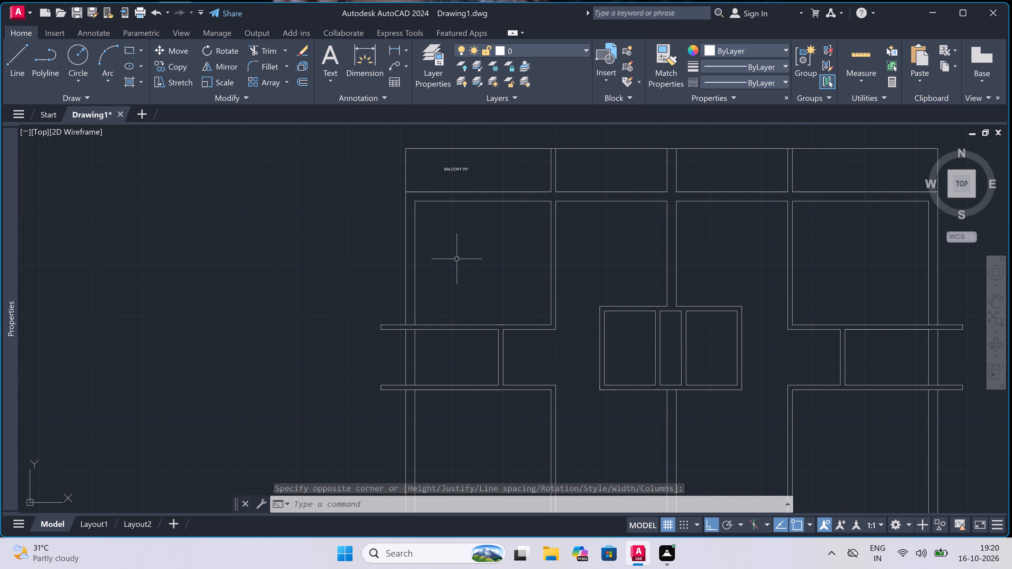
Add a two-line multiline text label reading BED ROOM and 11'X10' in the upper-left room below the balcony.
click(458, 259)
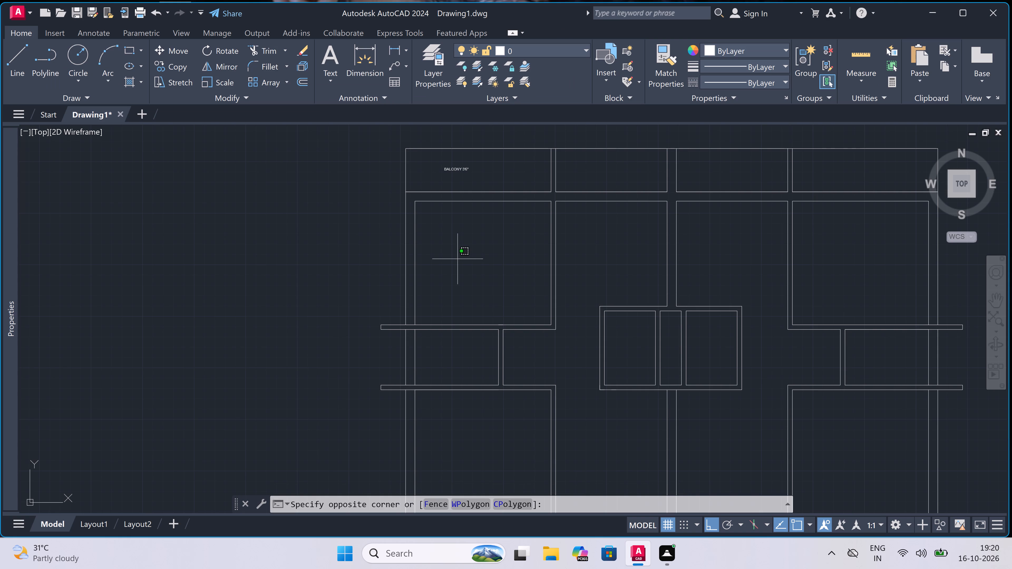
text(mt)
key(space)
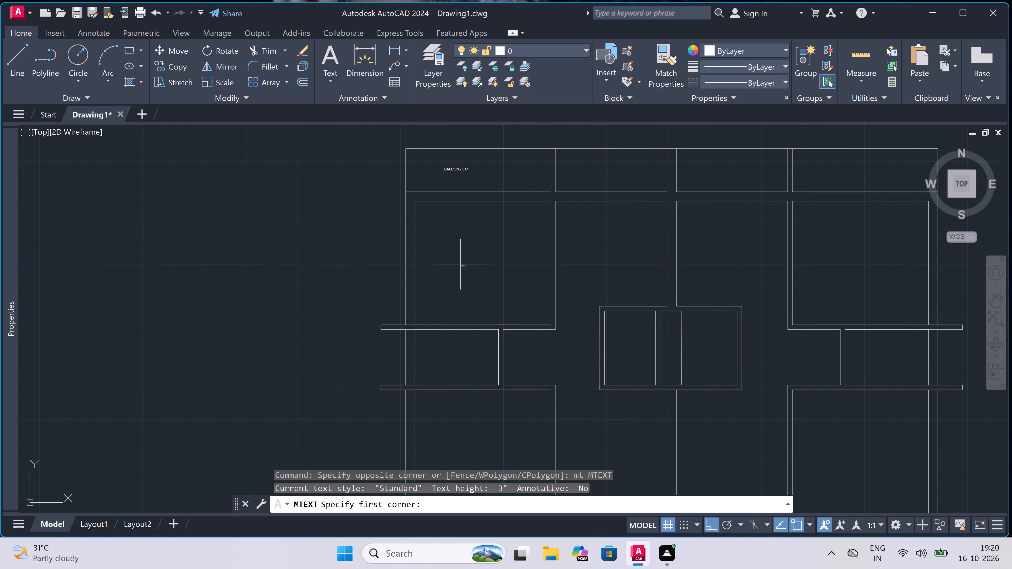
click(457, 261)
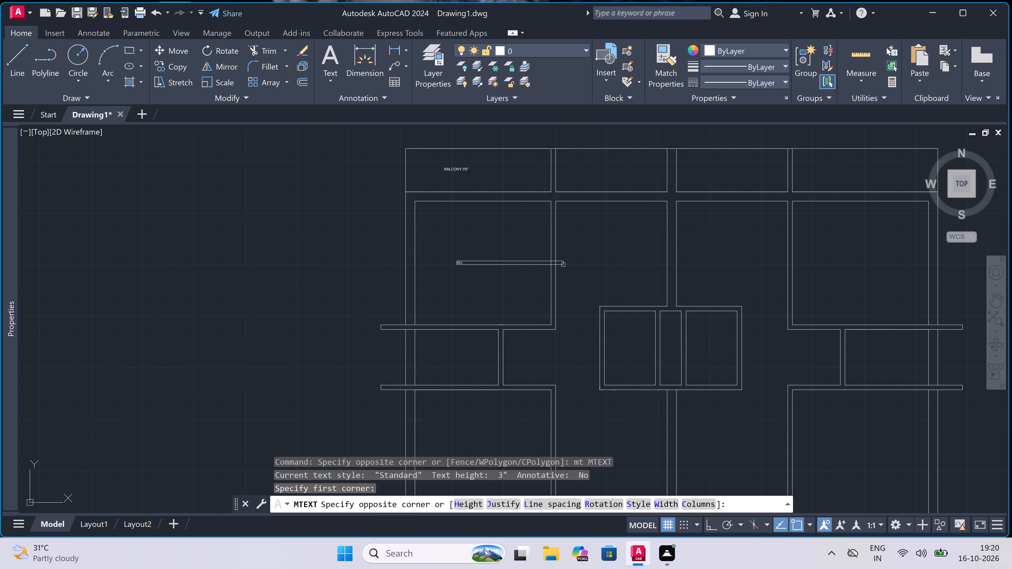
click(763, 246)
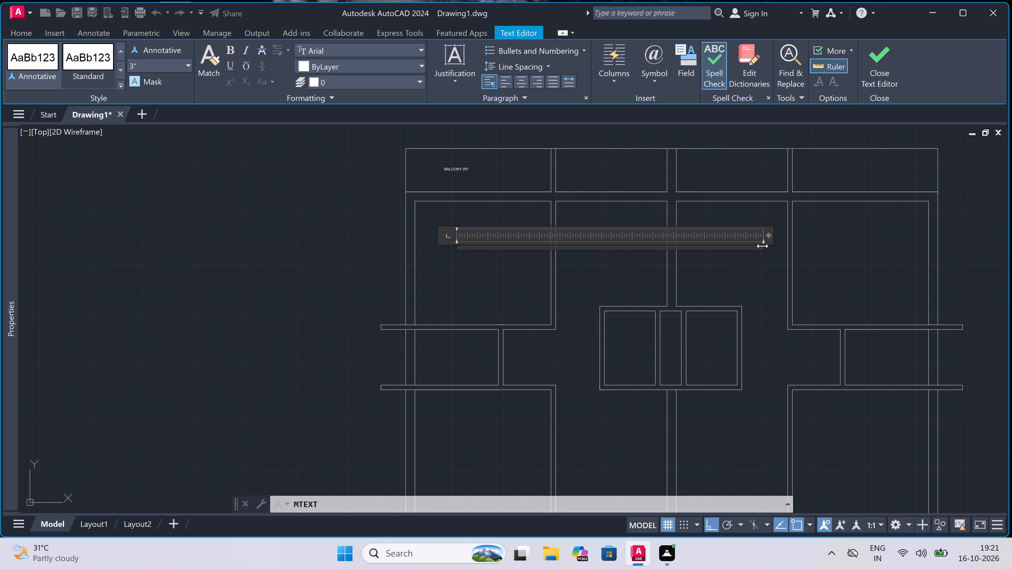
text(BED)
key(space)
text(ROOM)
key(Return)
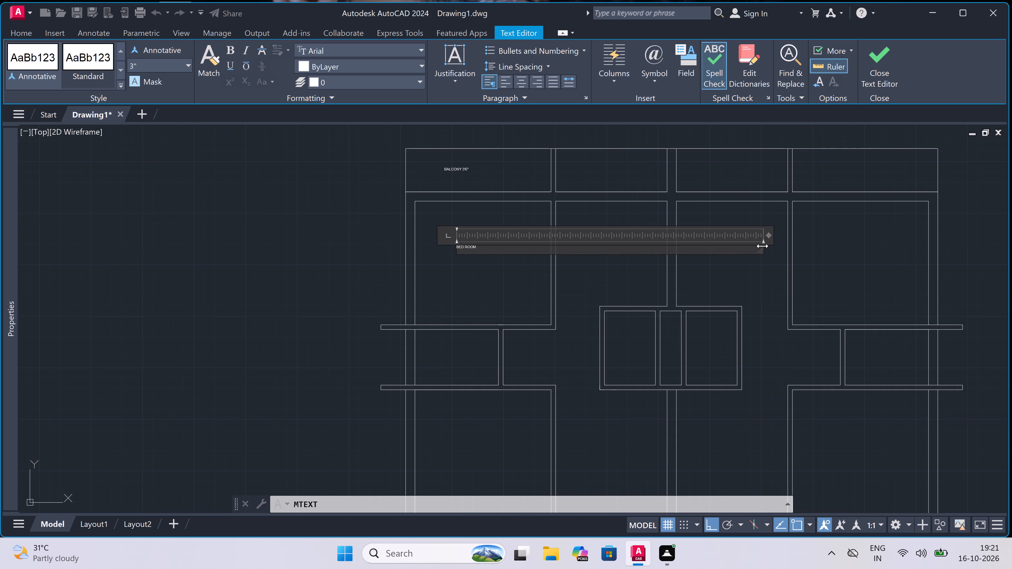
text(11)
text('X)
text(10')
click(541, 274)
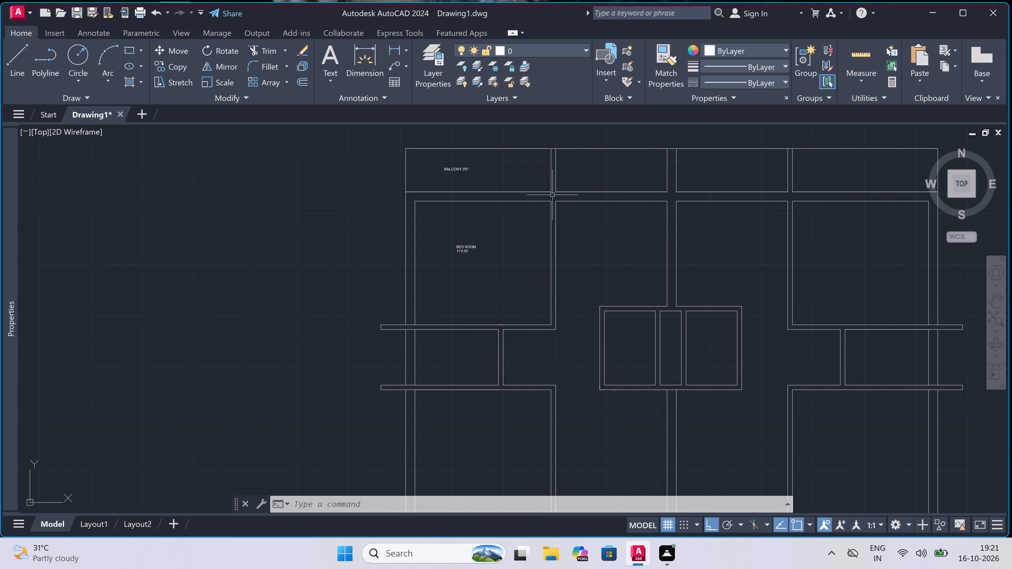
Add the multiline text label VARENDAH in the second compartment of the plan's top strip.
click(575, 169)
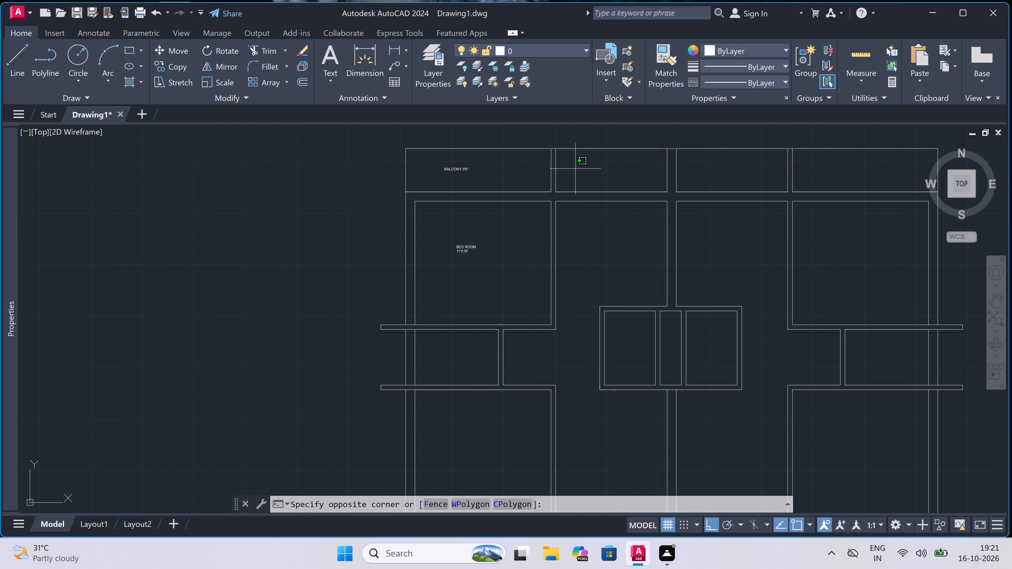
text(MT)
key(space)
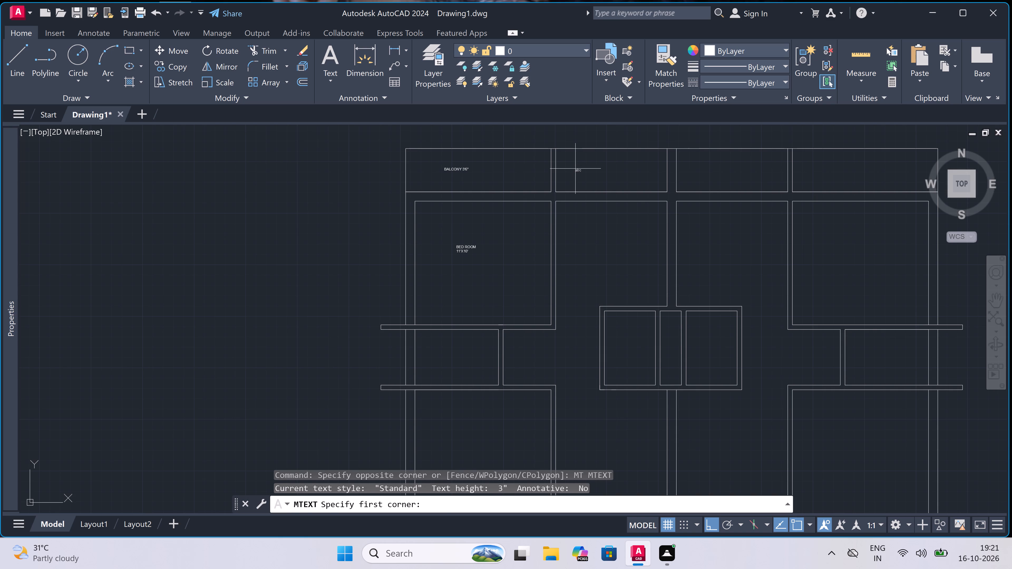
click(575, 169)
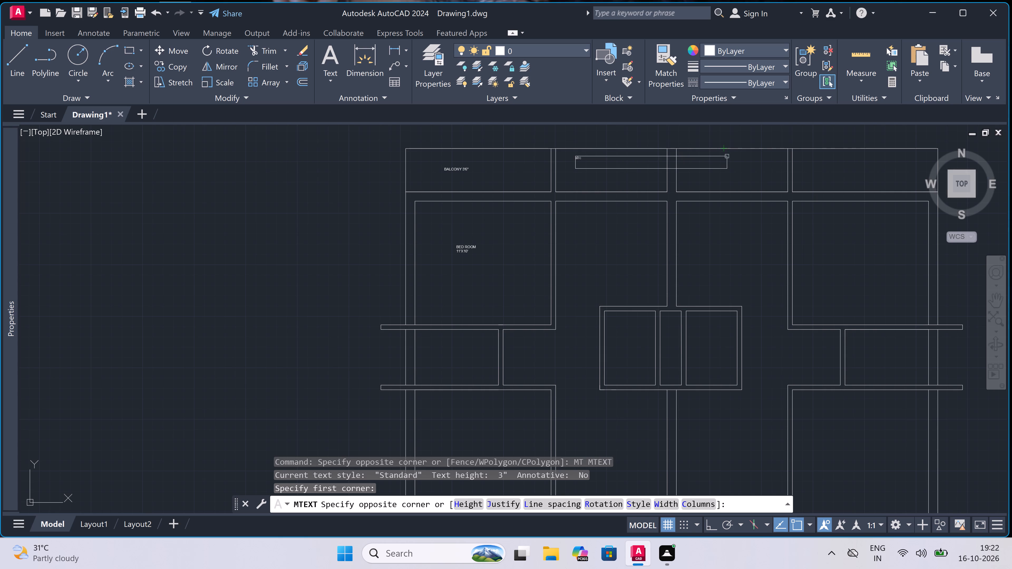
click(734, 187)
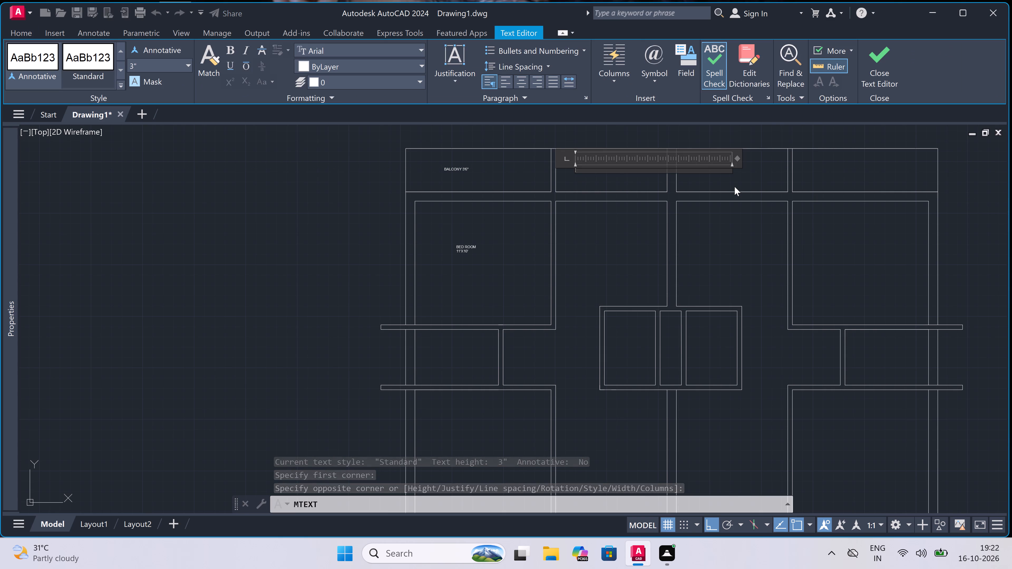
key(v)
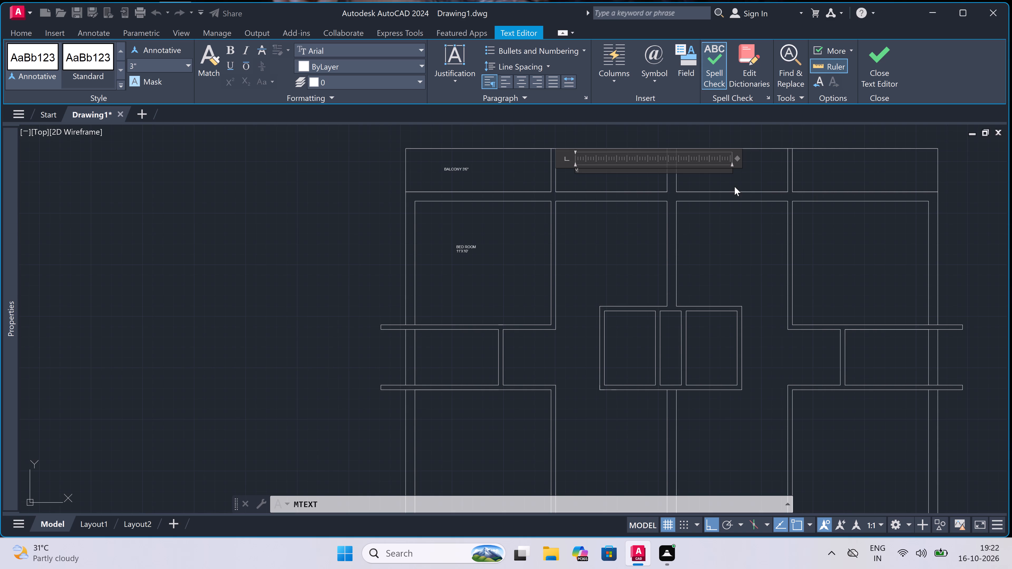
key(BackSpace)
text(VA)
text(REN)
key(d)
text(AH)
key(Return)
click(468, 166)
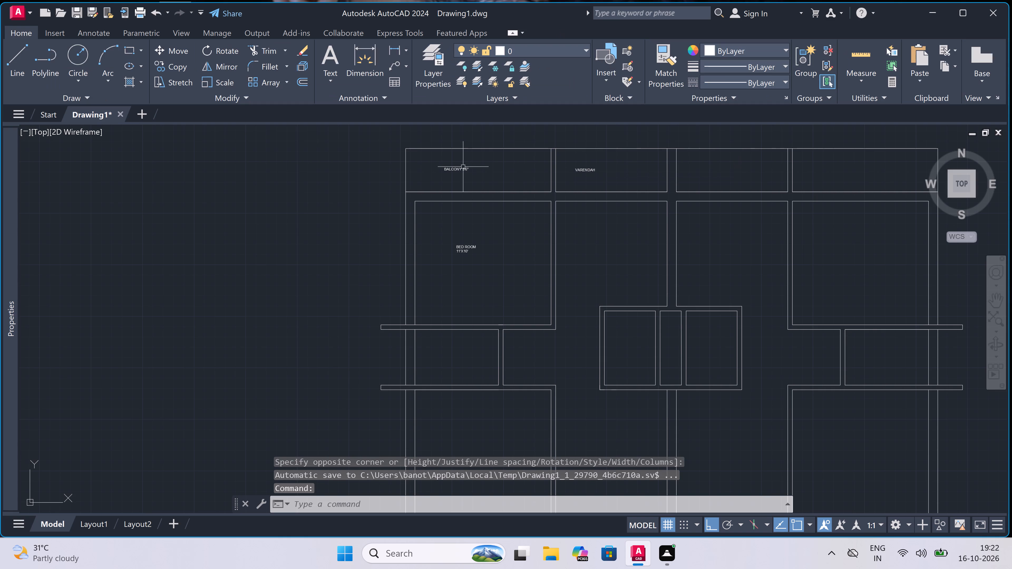
Delete the BALCONY 3'6" and VARENDAH text labels from the plan's top strip.
click(461, 171)
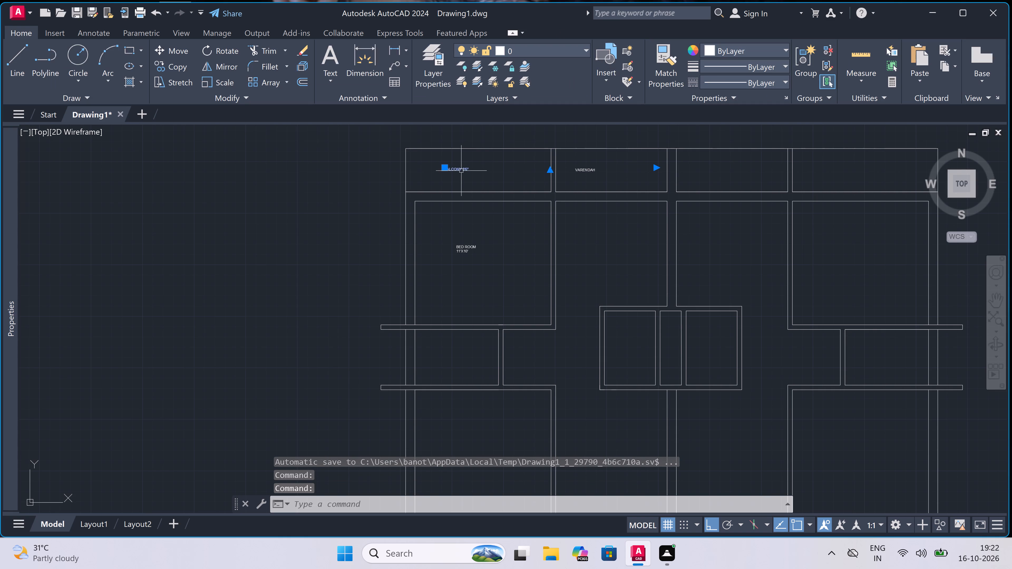
key(Delete)
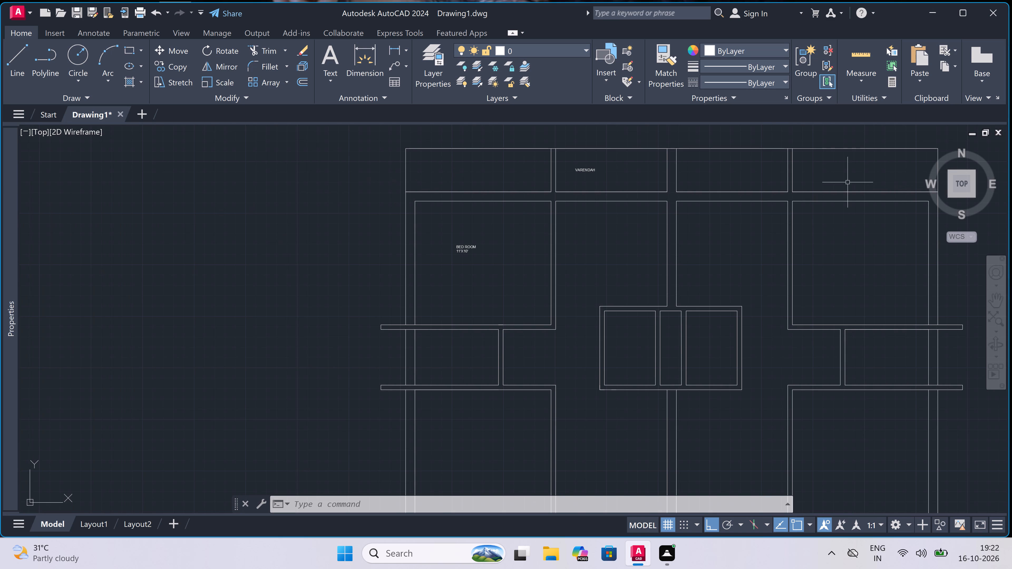
click(586, 168)
key(Delete)
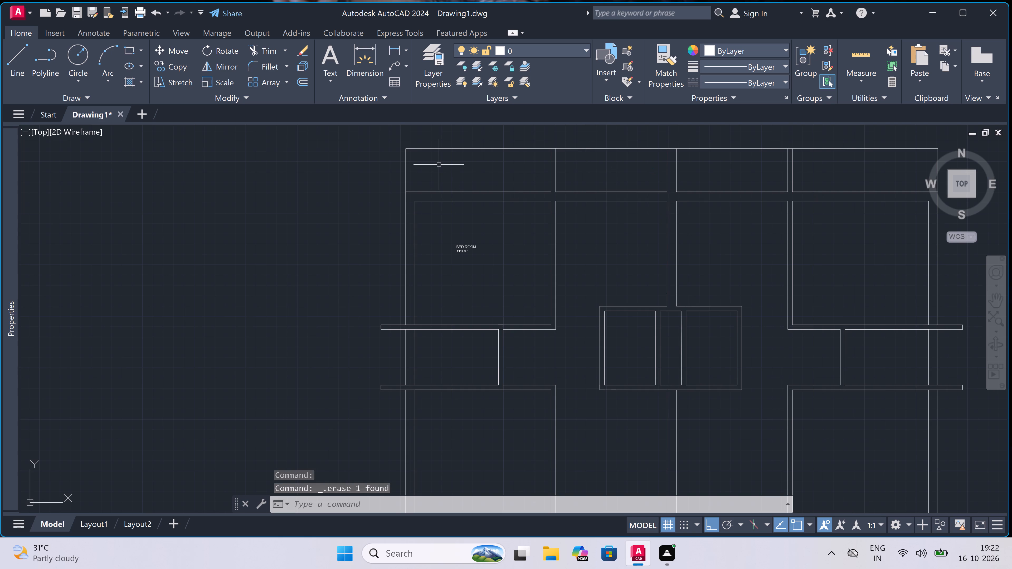
Add the multiline text label BALCONY 3'6" in the leftmost compartment of the top strip, above the BED ROOM label.
scroll(442, 165, up, 1)
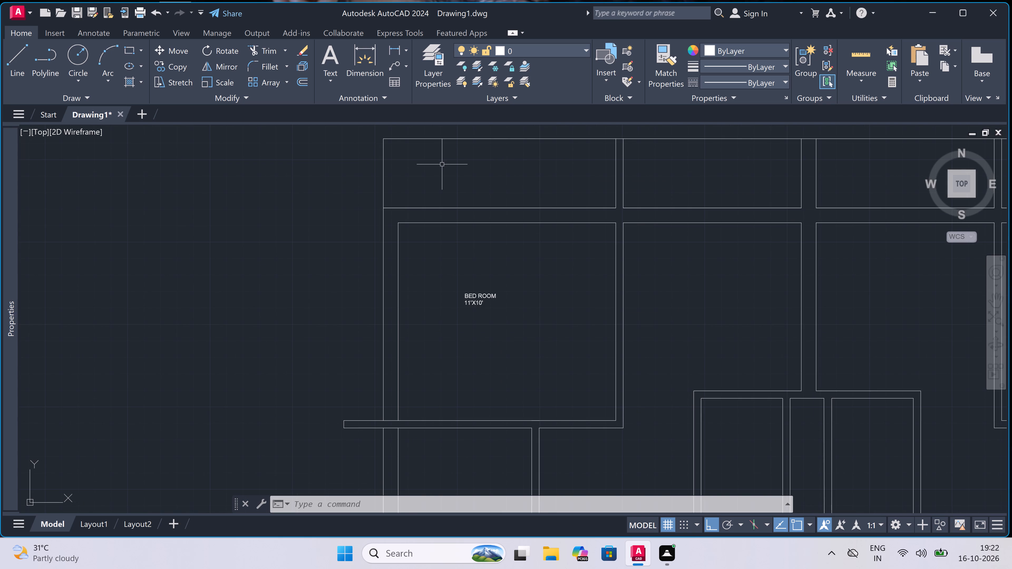
click(449, 168)
text(MT)
key(space)
click(449, 168)
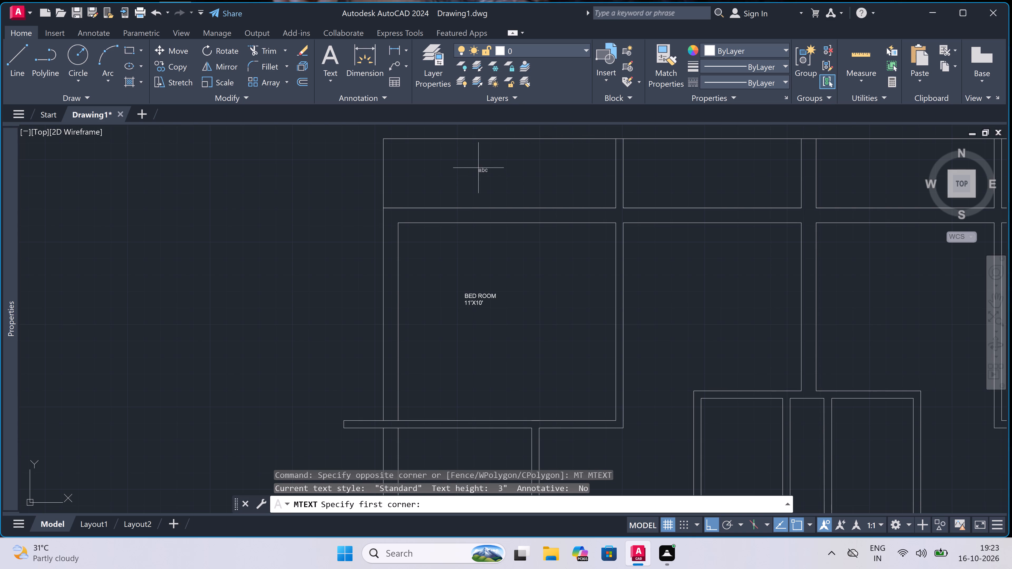
click(462, 168)
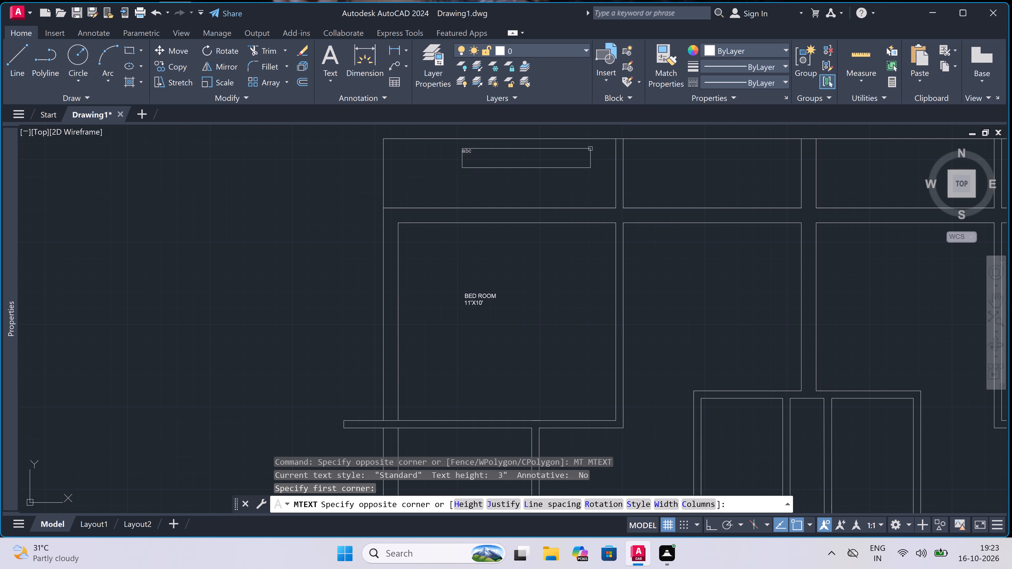
click(725, 195)
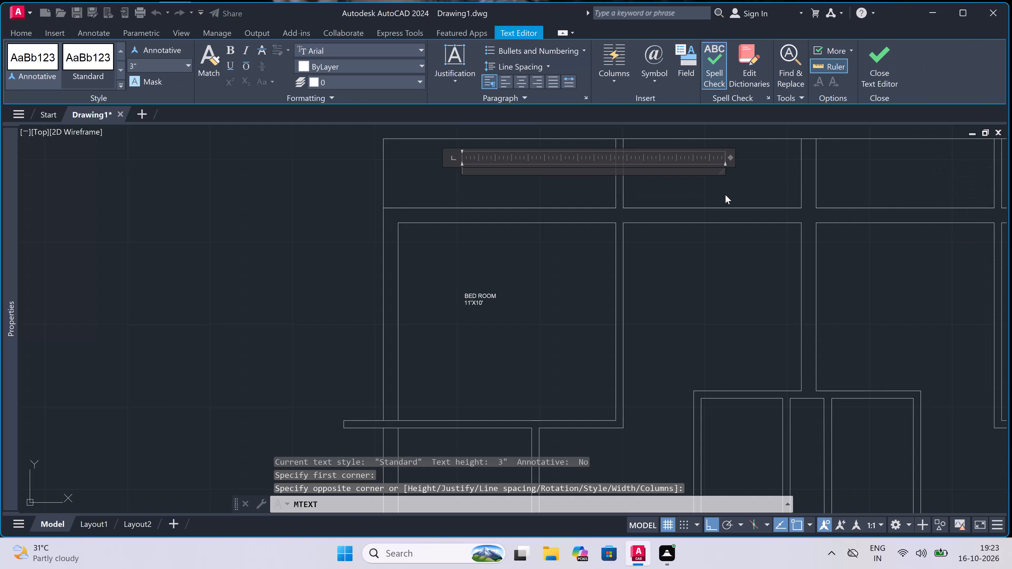
text(BALCONY)
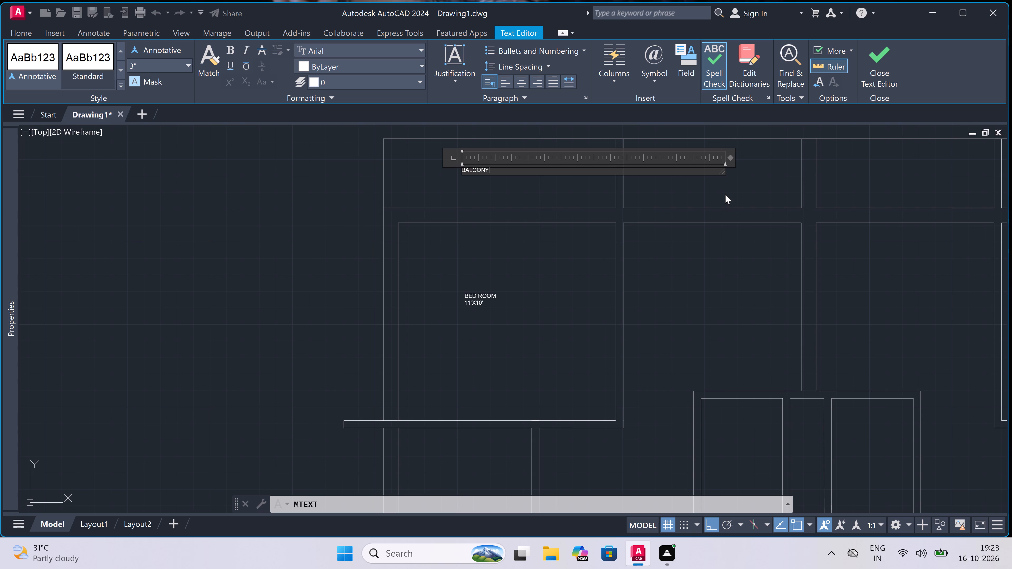
key(space)
key(3)
key(apostrophe)
key(6)
key(shift+quotedbl)
scroll(569, 144, up, 1)
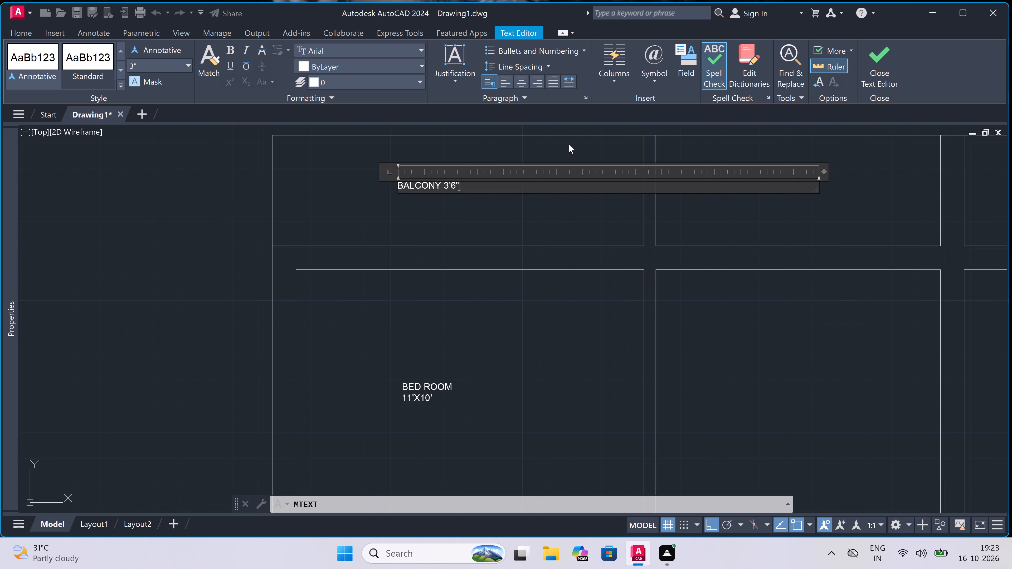
scroll(569, 144, down, 1)
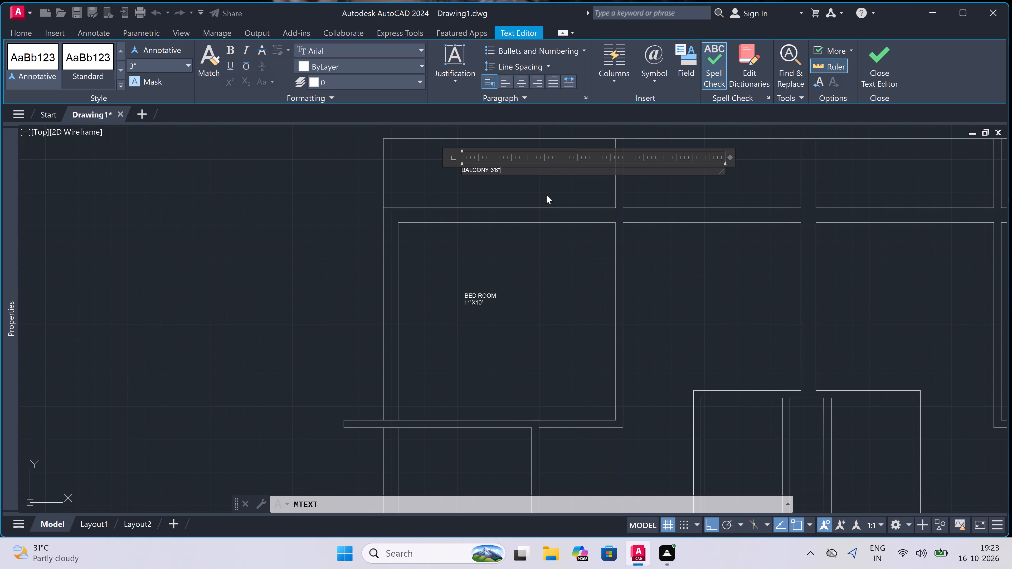
click(546, 195)
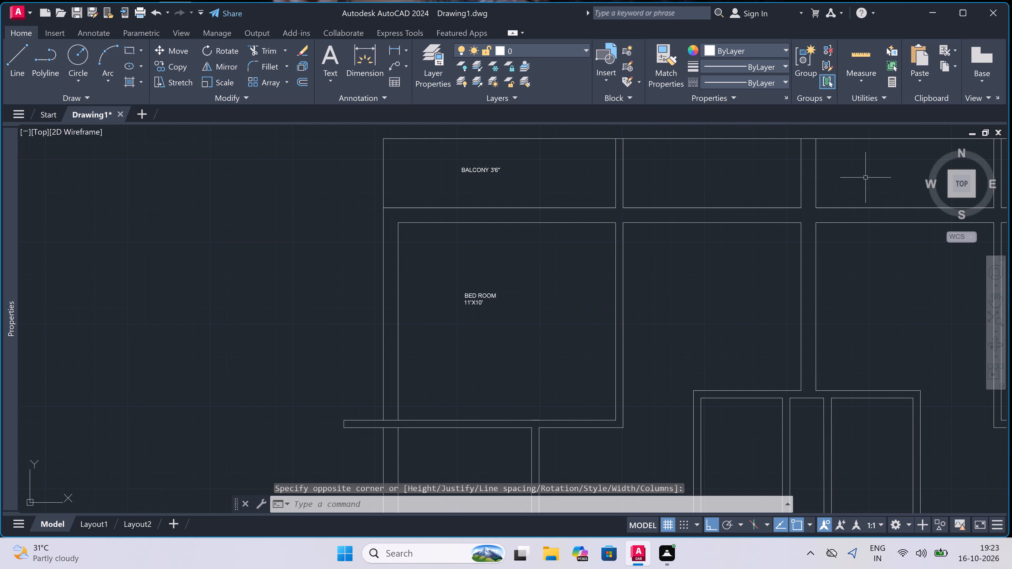
Add the multiline text label UTILITY 3'6" in the second compartment of the plan's top strip, beside the BALCONY label.
scroll(861, 180, down, 1)
scroll(853, 223, down, 2)
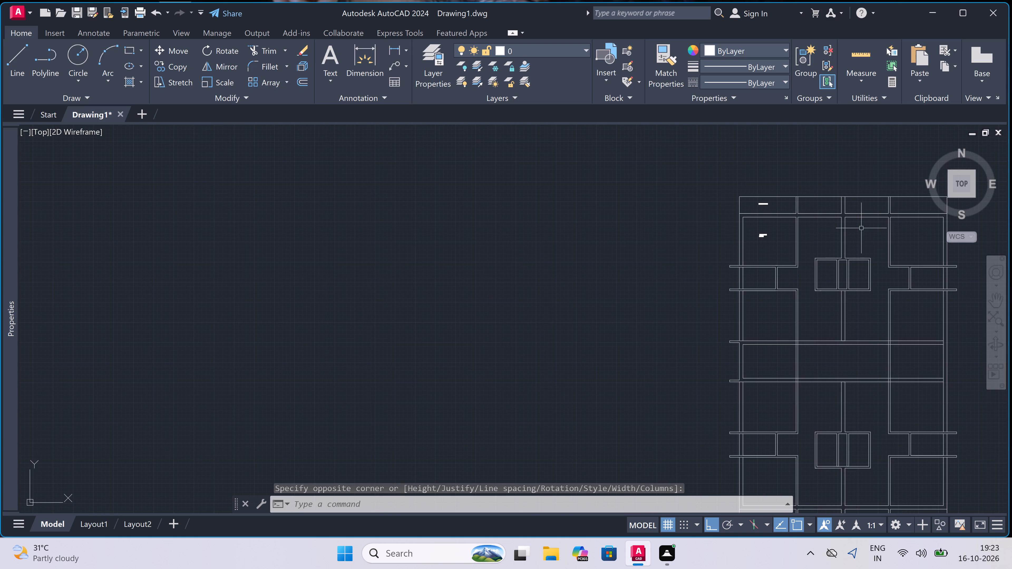
scroll(866, 232, up, 3)
scroll(854, 232, down, 1)
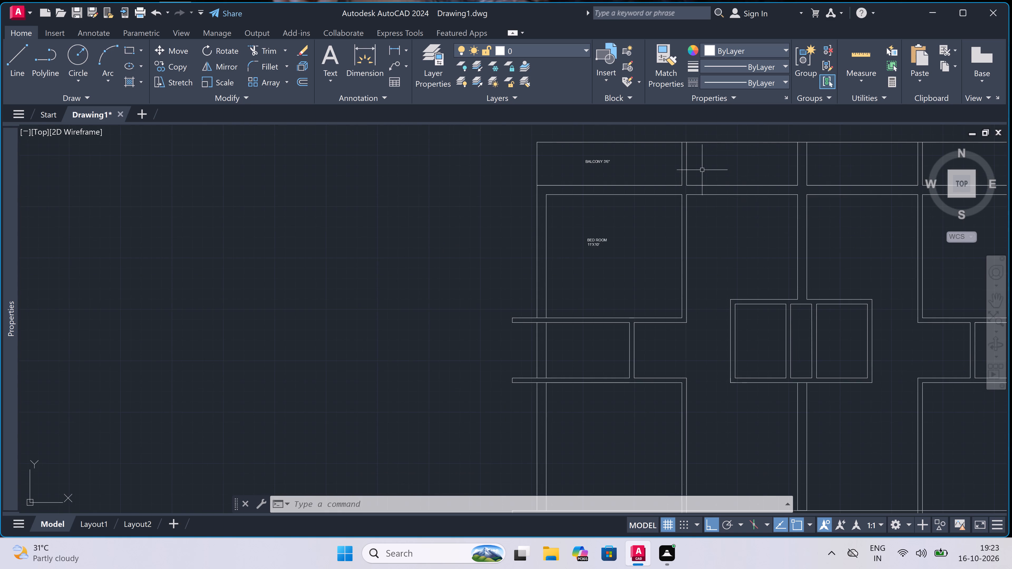
click(710, 166)
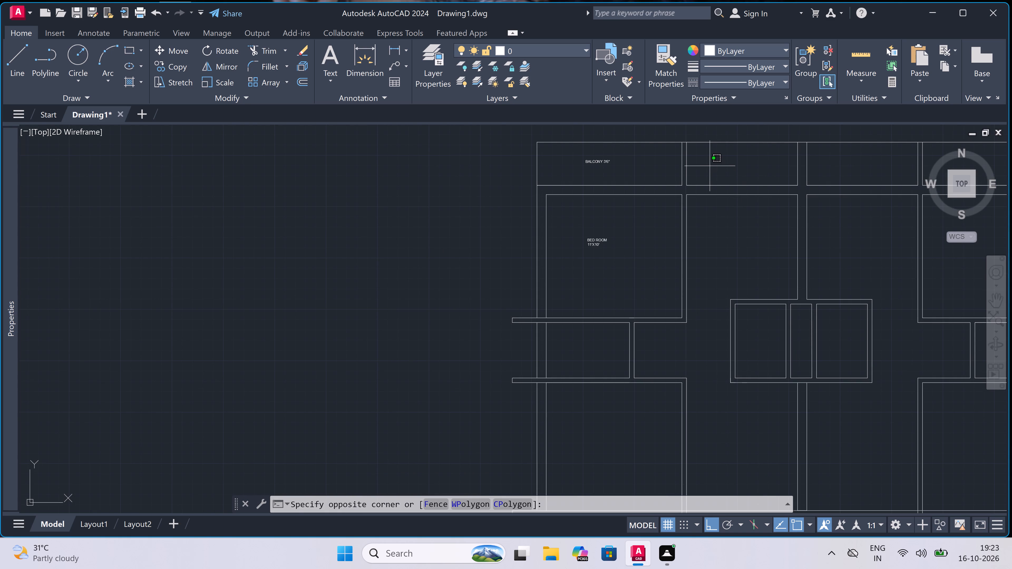
text(mt)
key(space)
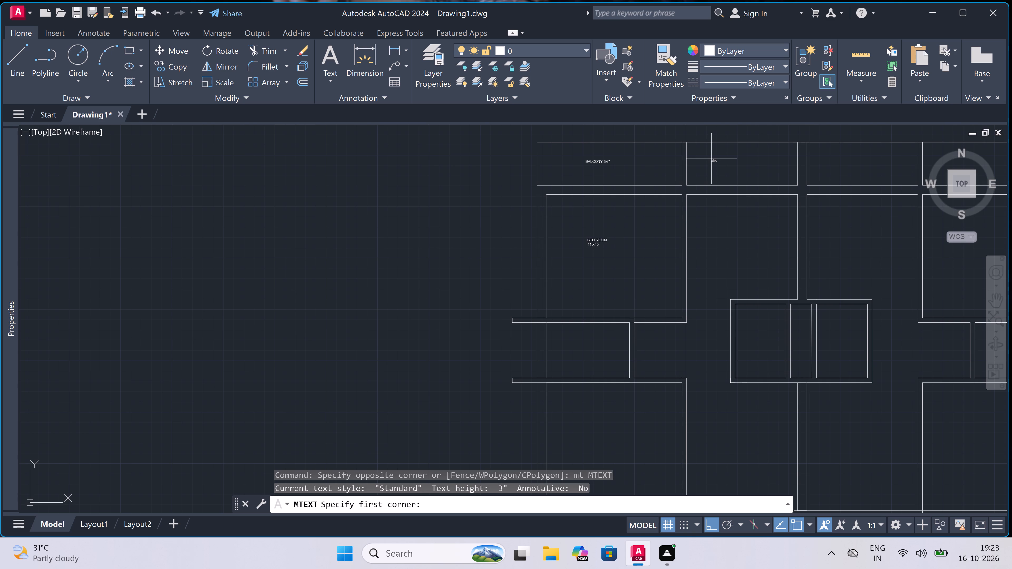
click(711, 159)
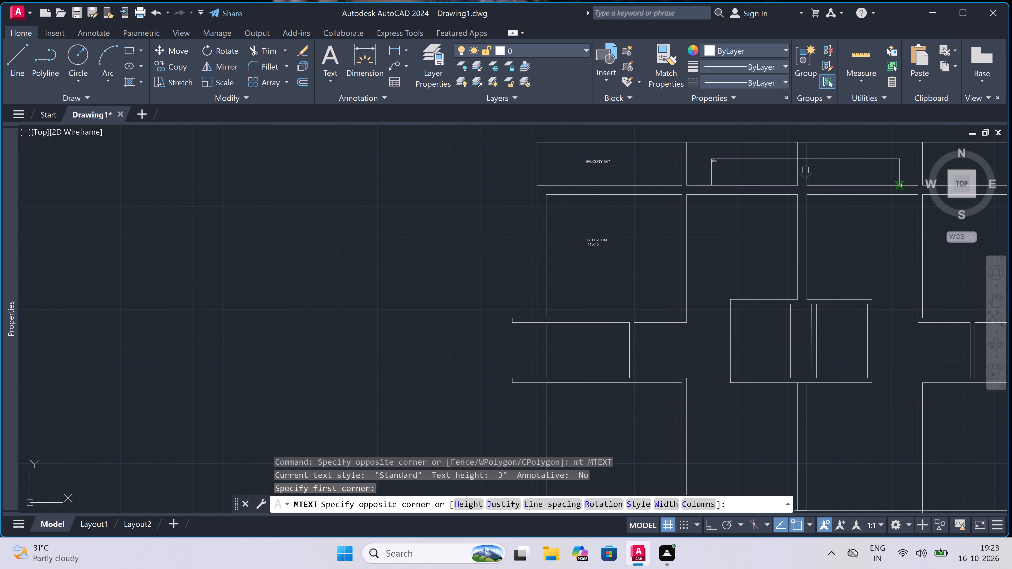
click(906, 170)
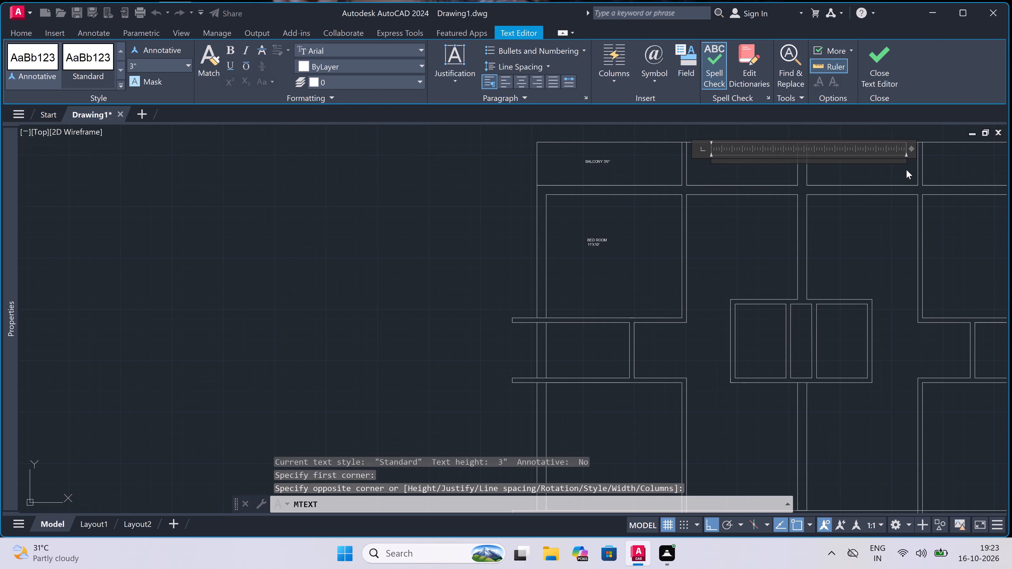
text(UTILITY)
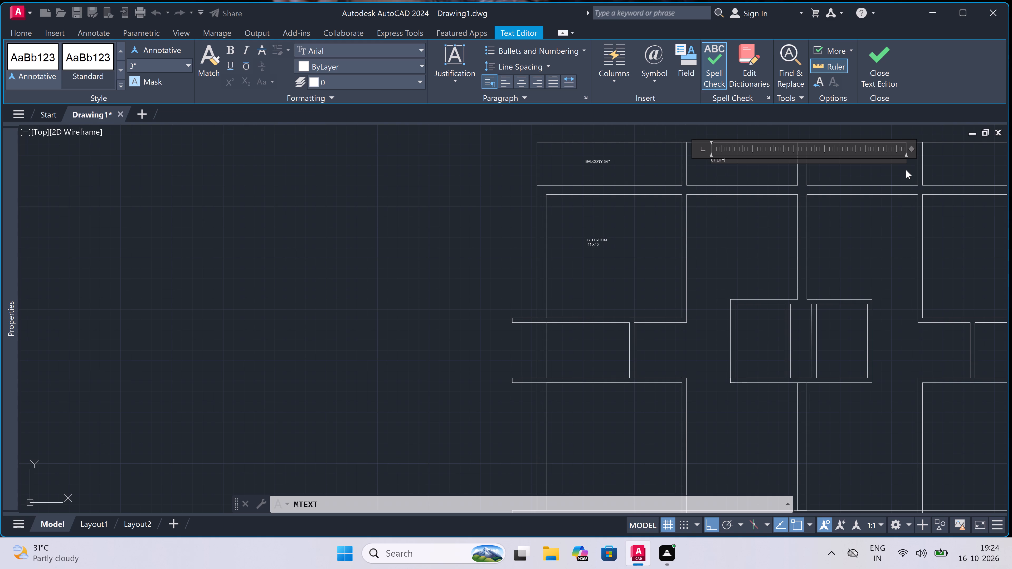
key(space)
key(3)
key(apostrophe)
key(6)
key(shift+quotedbl)
scroll(776, 219, up, 1)
scroll(776, 219, down, 2)
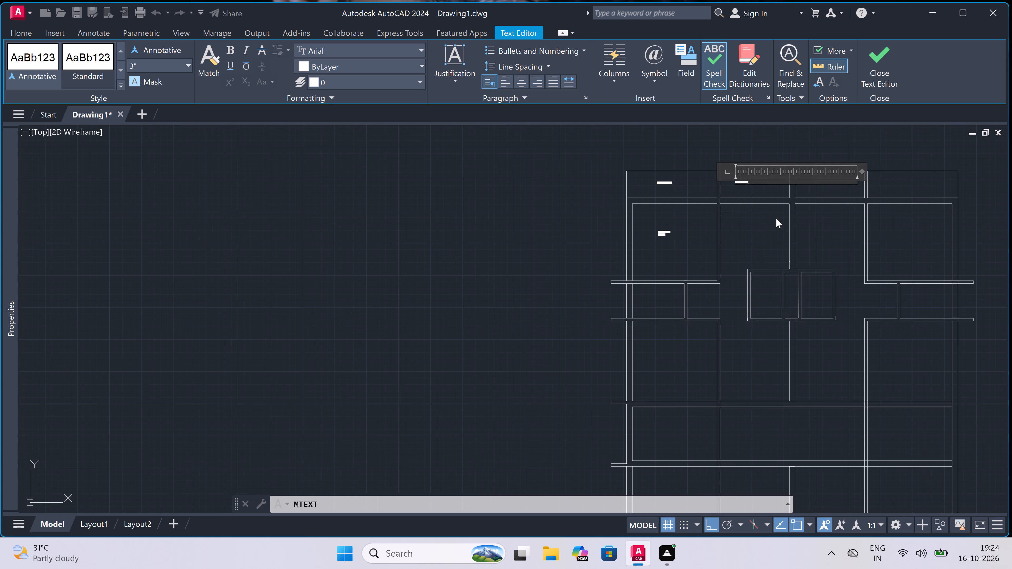
scroll(777, 157, up, 3)
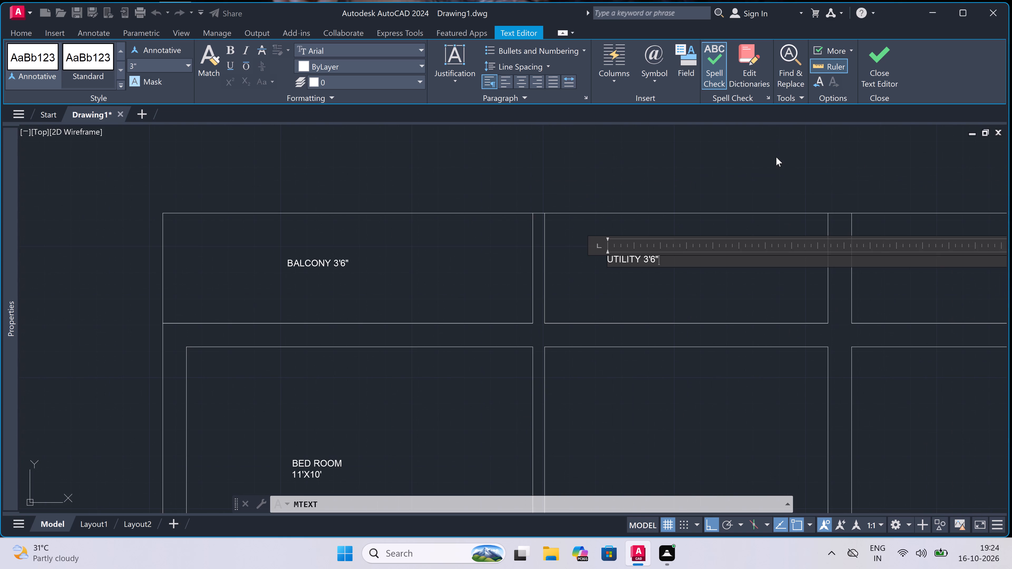
scroll(776, 157, down, 2)
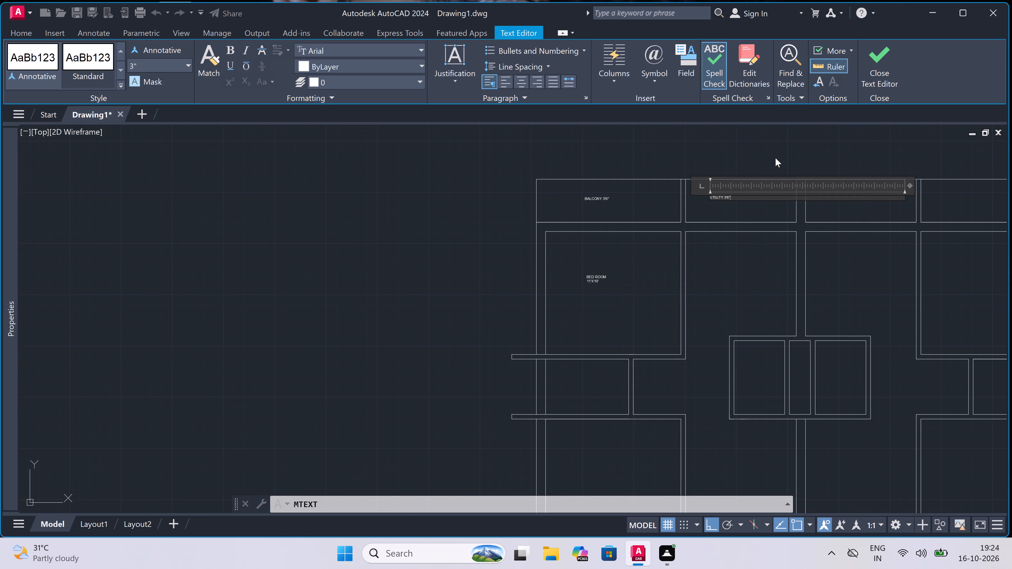
click(754, 209)
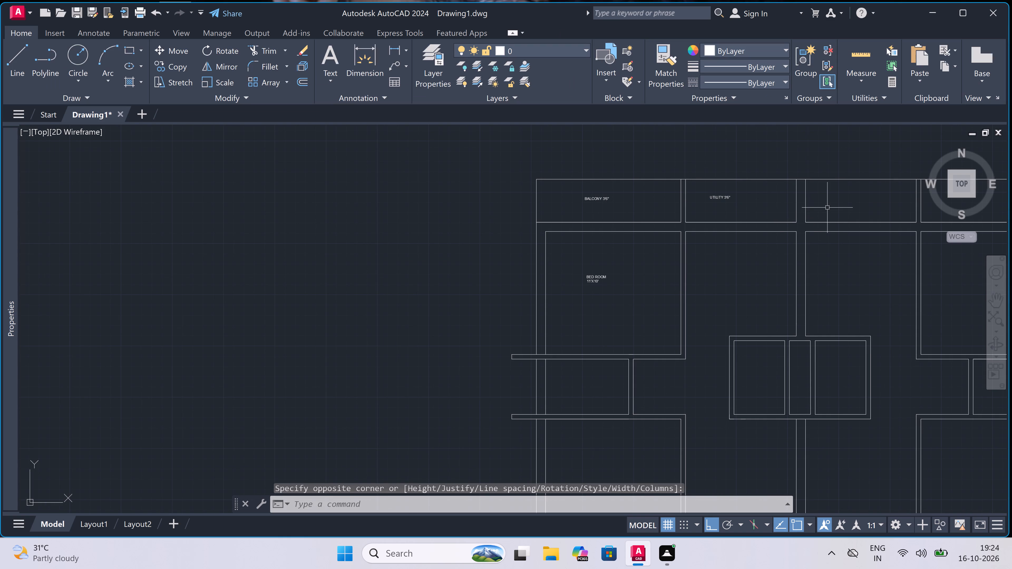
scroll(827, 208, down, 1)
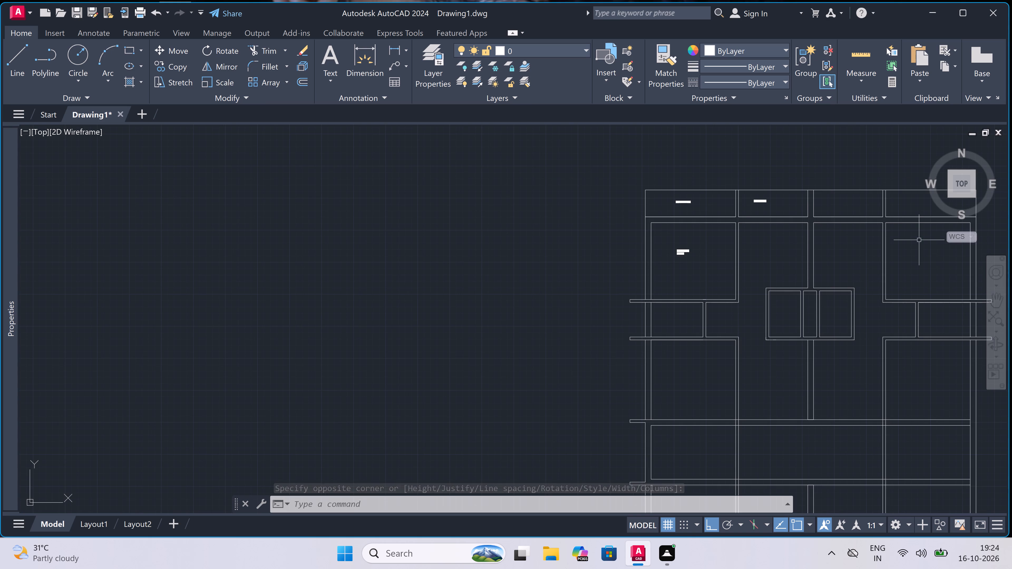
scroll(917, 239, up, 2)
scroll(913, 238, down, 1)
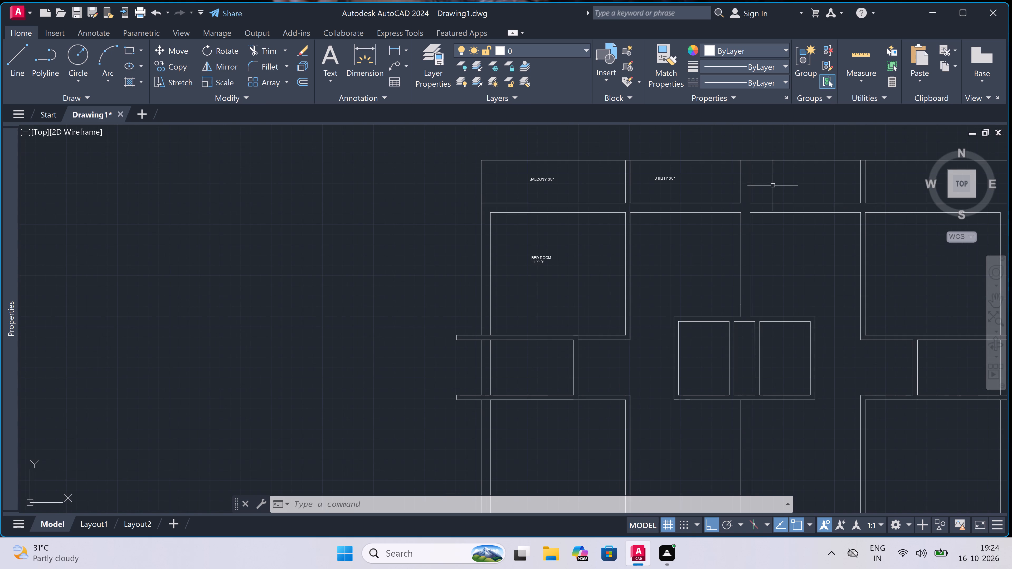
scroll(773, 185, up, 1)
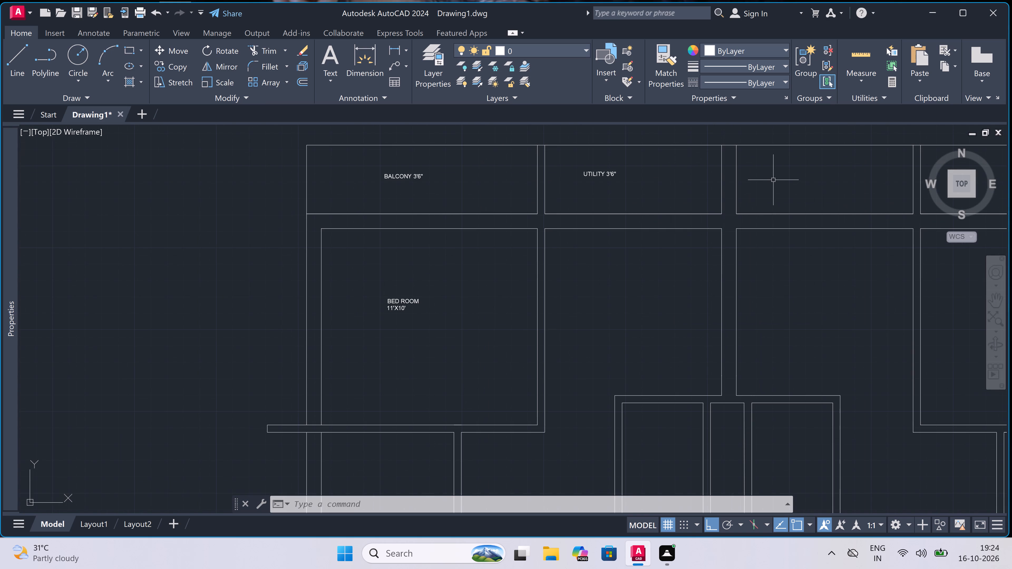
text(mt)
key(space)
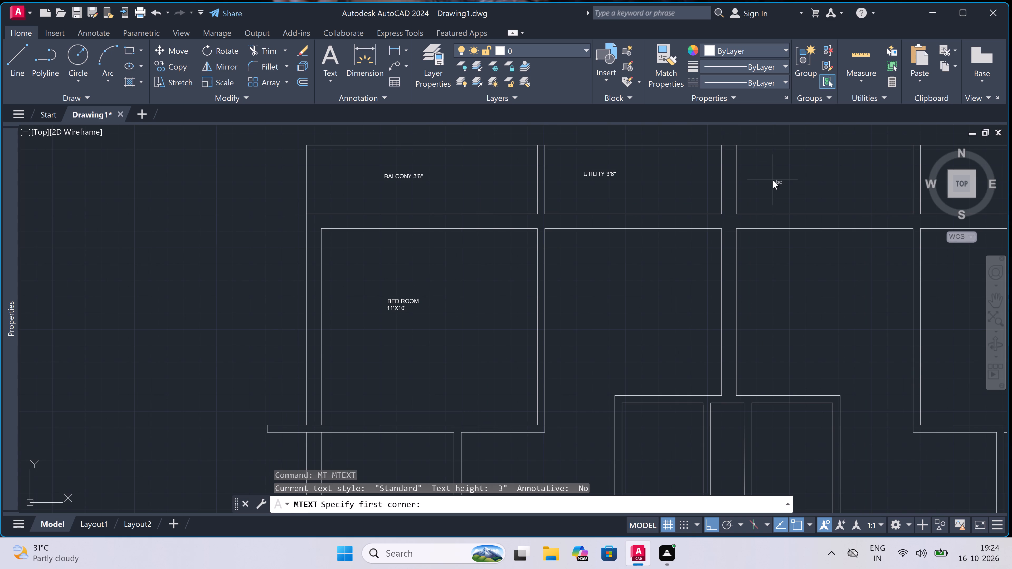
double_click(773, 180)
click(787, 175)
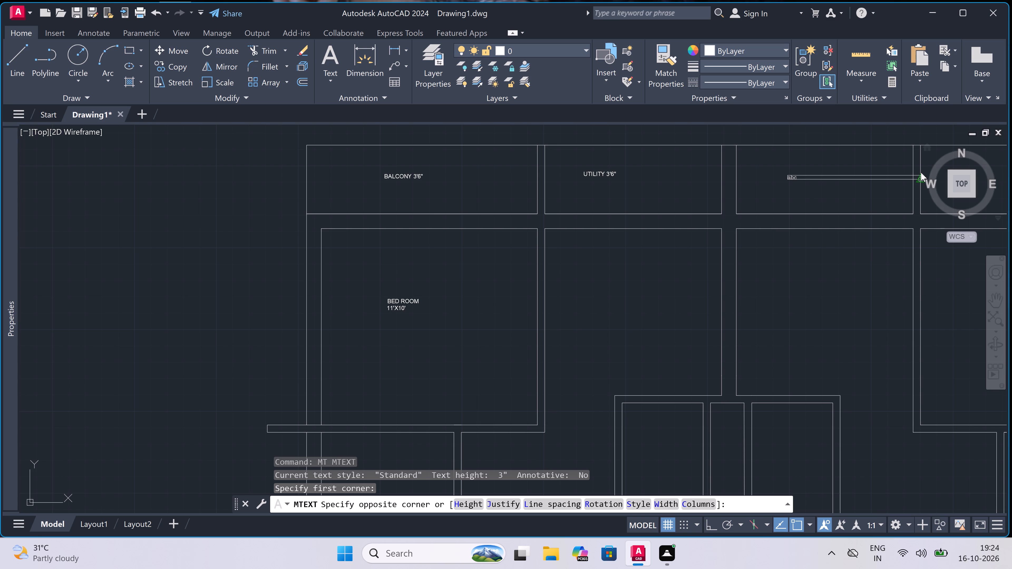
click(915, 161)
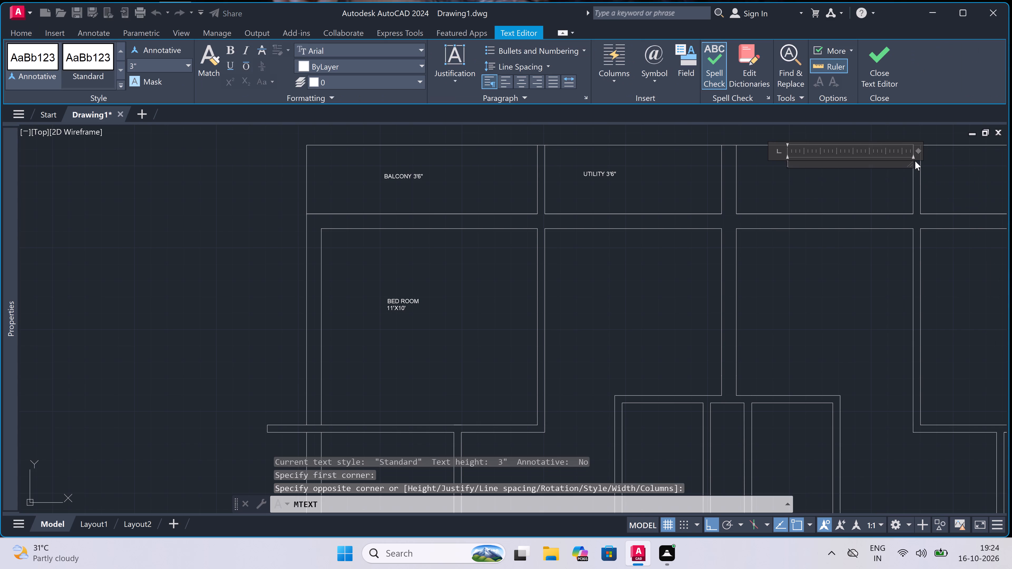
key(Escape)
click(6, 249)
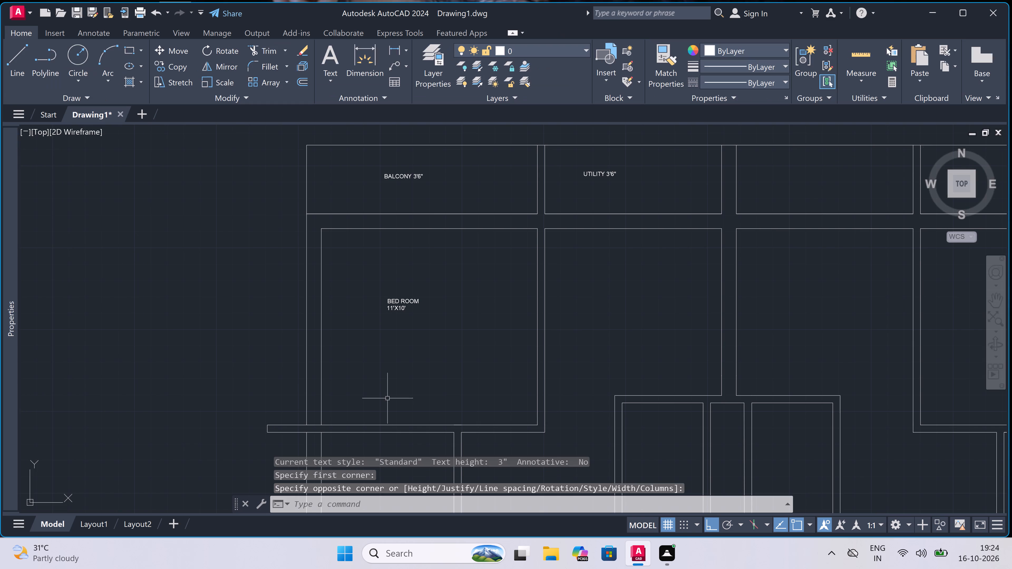
Add the multiline text label UTILITY 3'6" in the third compartment of the plan's top strip.
scroll(831, 229, down, 2)
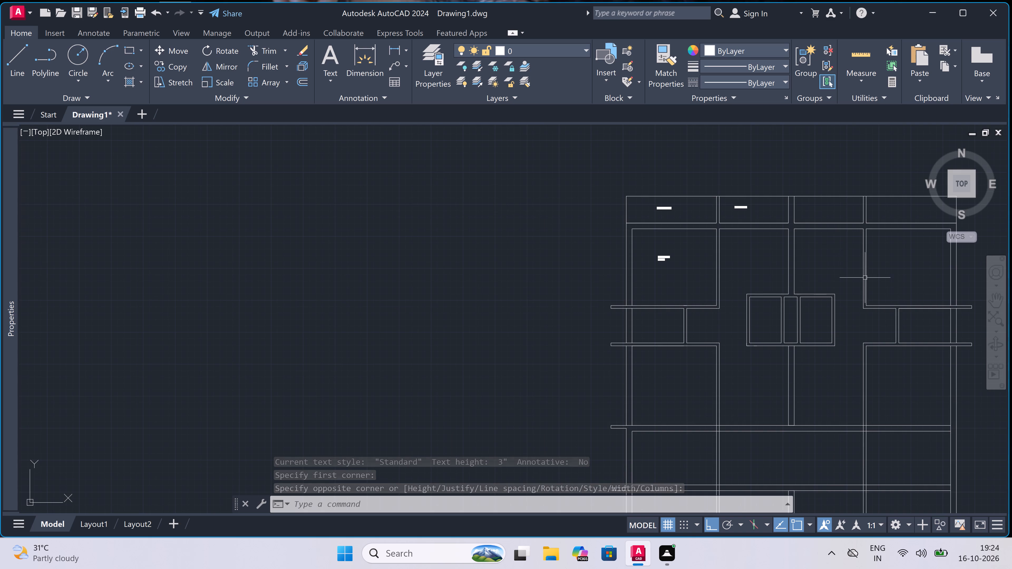
scroll(917, 337, up, 1)
scroll(917, 337, down, 2)
scroll(916, 337, up, 1)
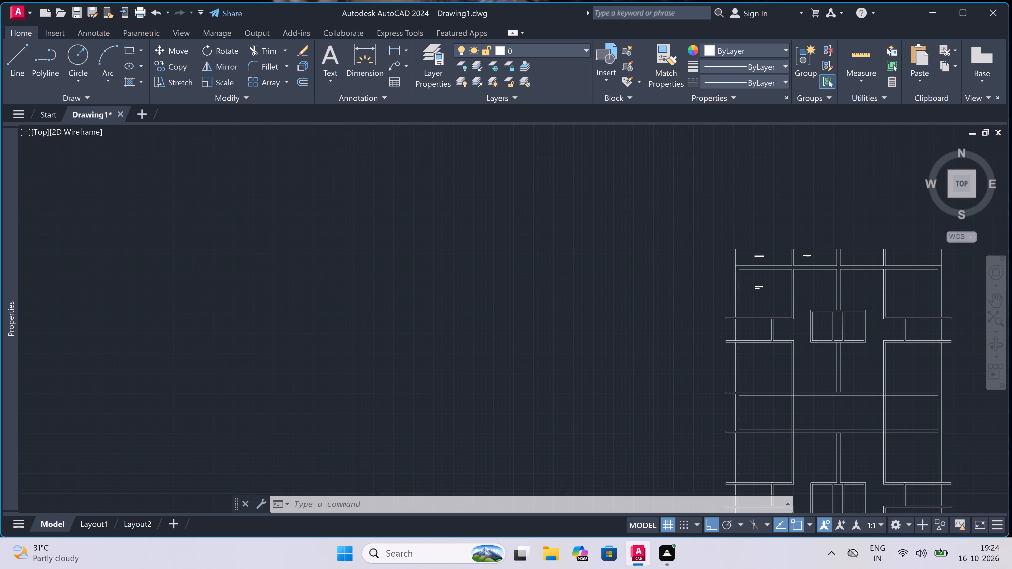
scroll(916, 336, up, 1)
scroll(917, 336, down, 2)
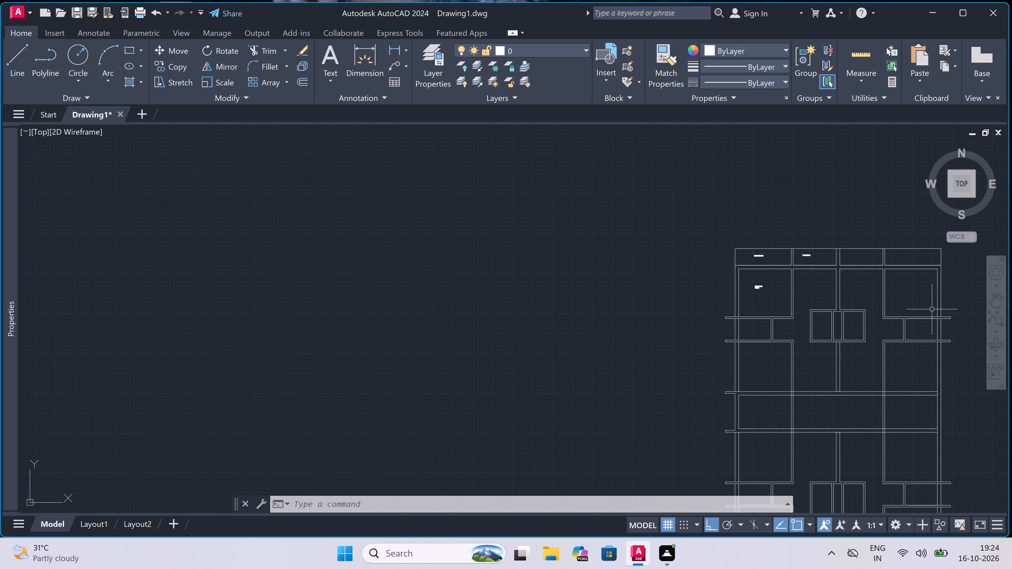
scroll(932, 309, up, 2)
scroll(932, 309, down, 4)
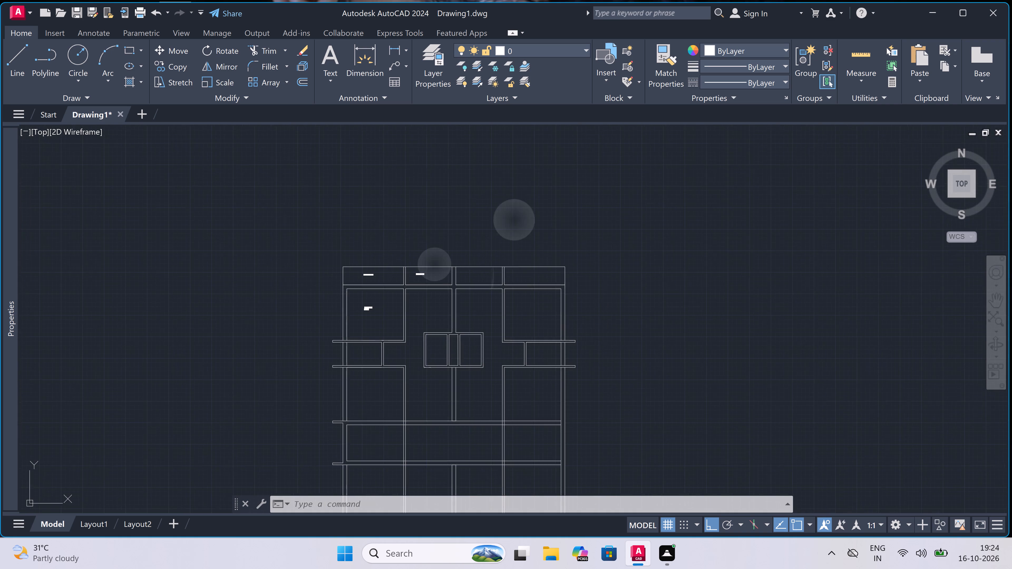
scroll(516, 457, up, 3)
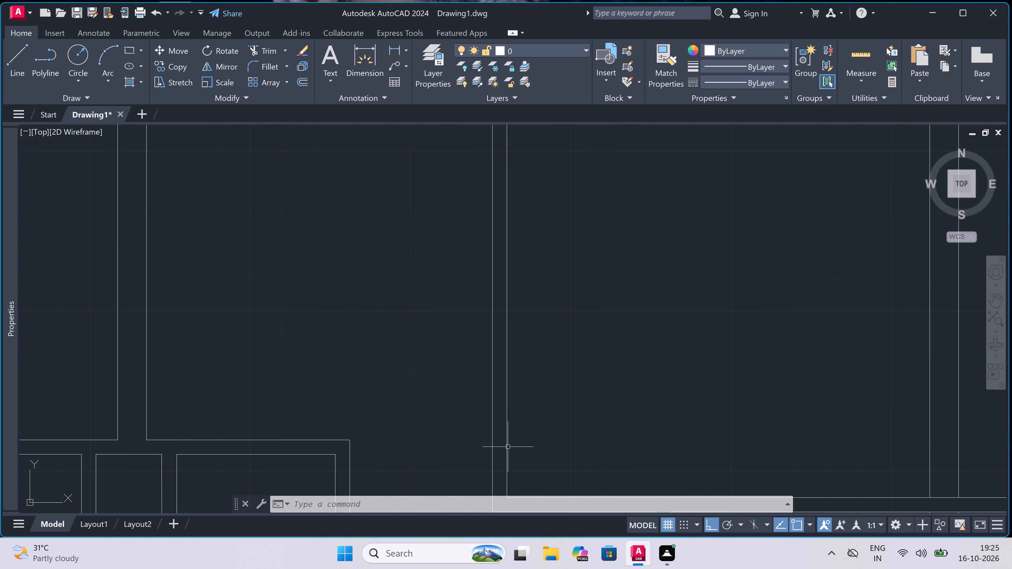
scroll(508, 447, down, 1)
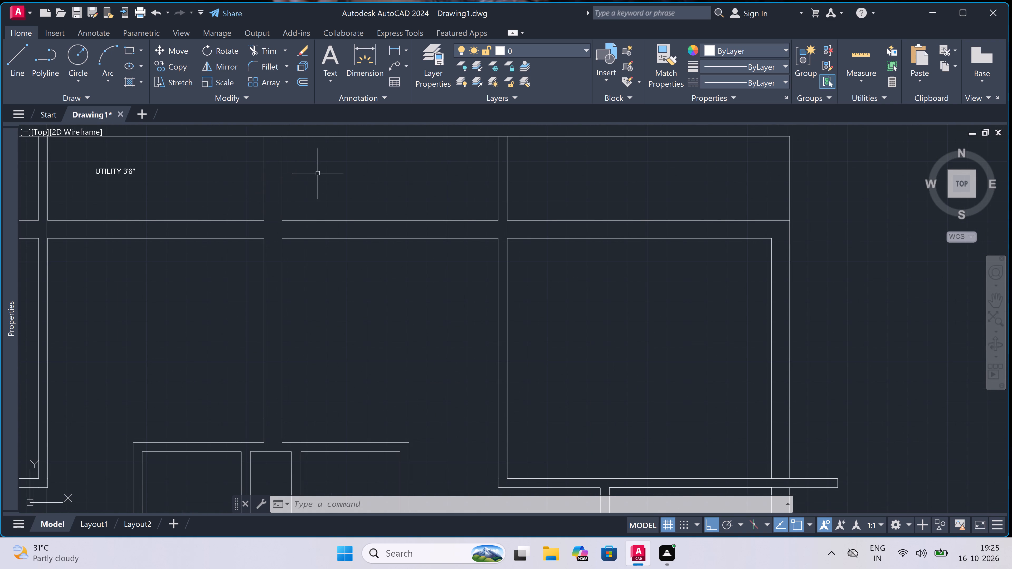
double_click(329, 173)
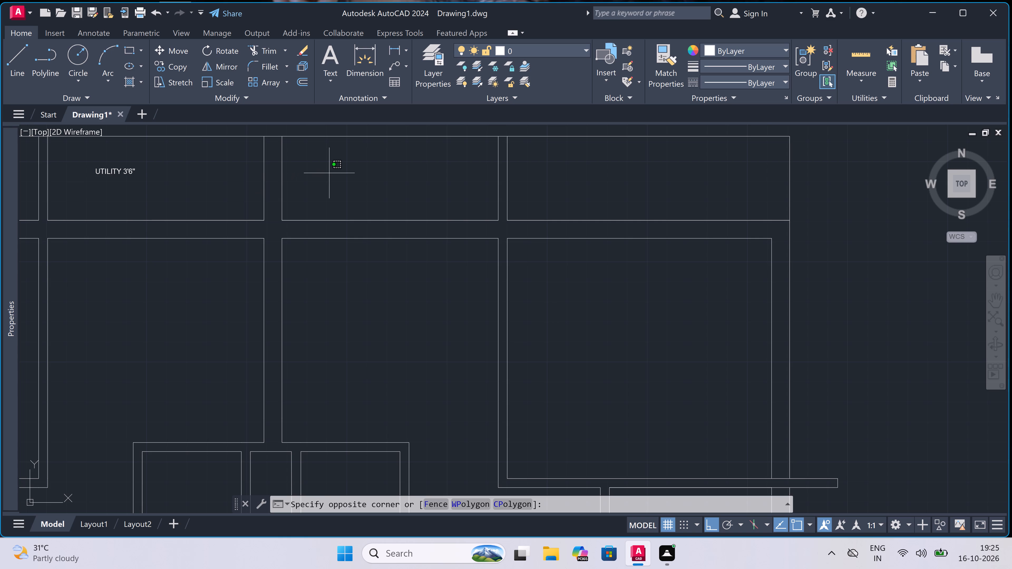
text(mt)
key(space)
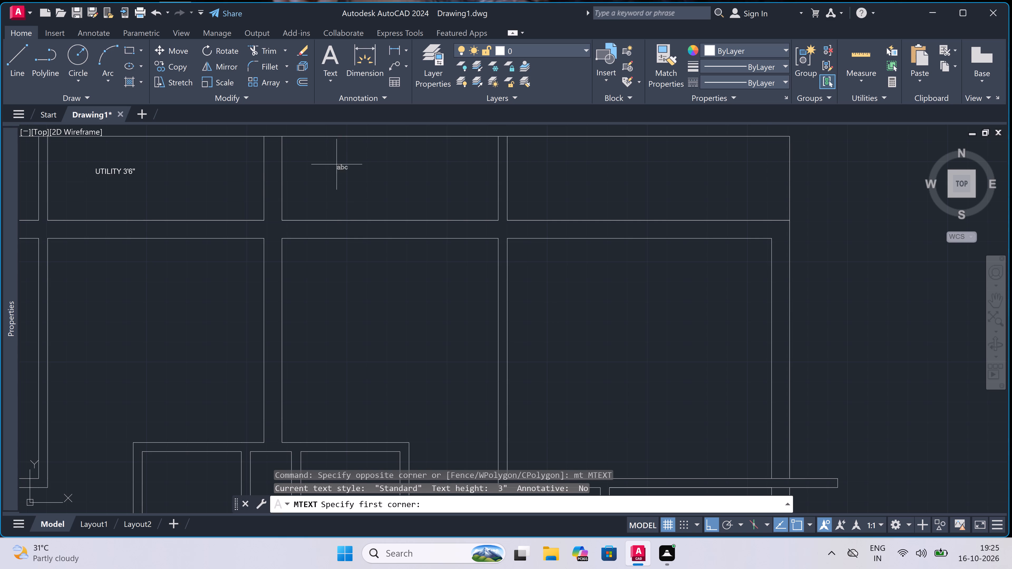
click(338, 172)
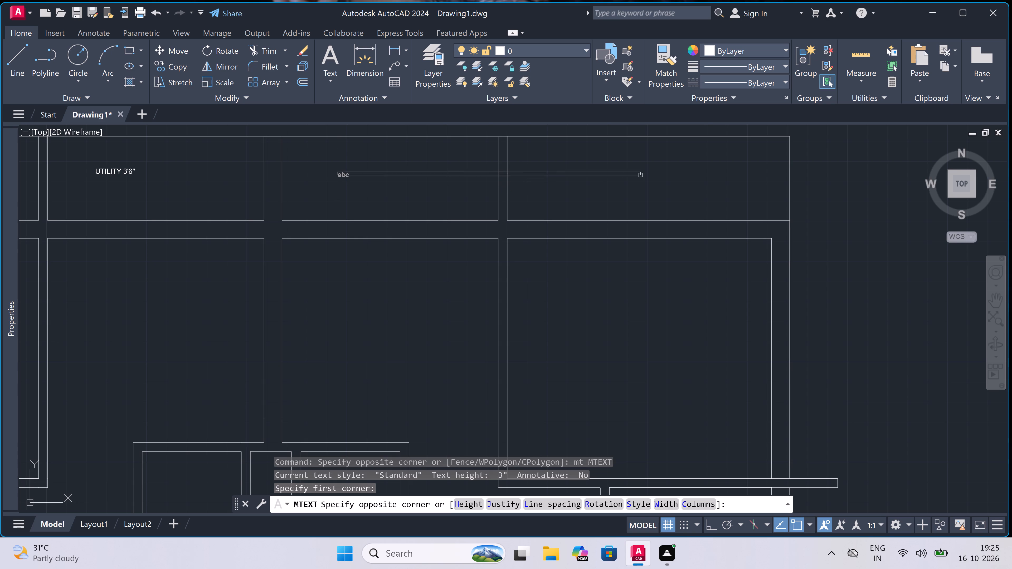
click(685, 199)
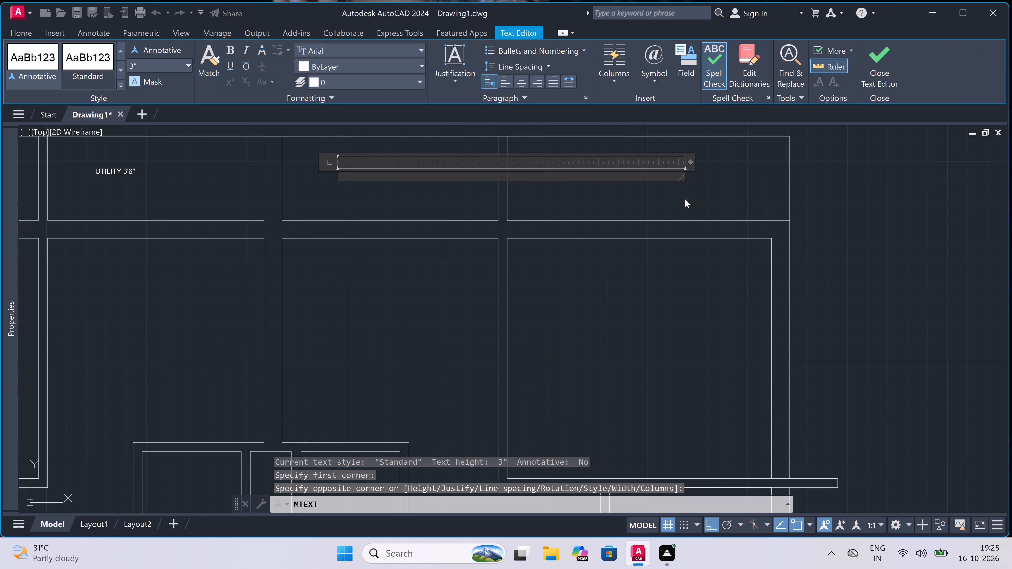
text(UTILITY)
key(space)
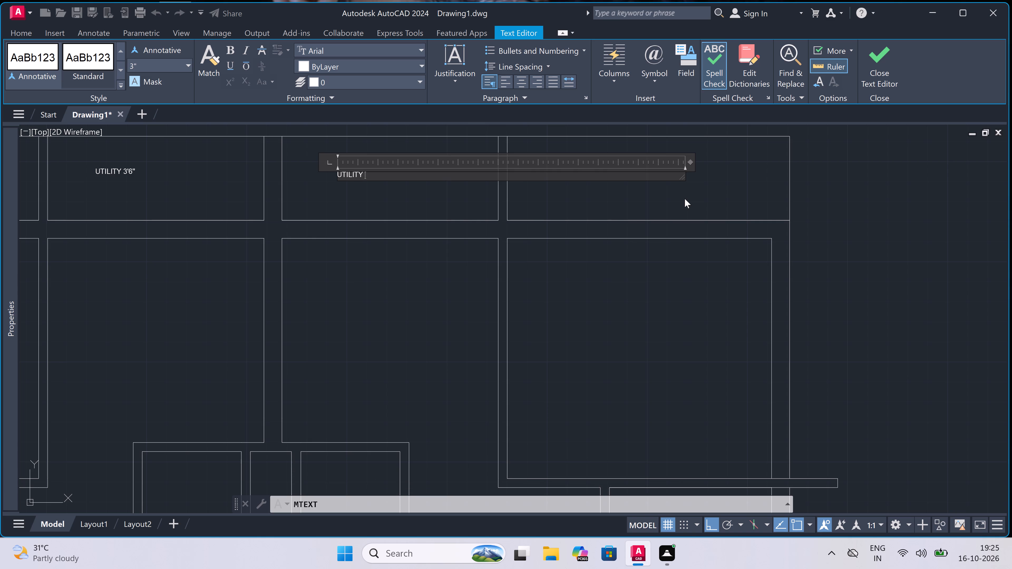
key(3)
text('6)
key(shift+quotedbl)
click(656, 206)
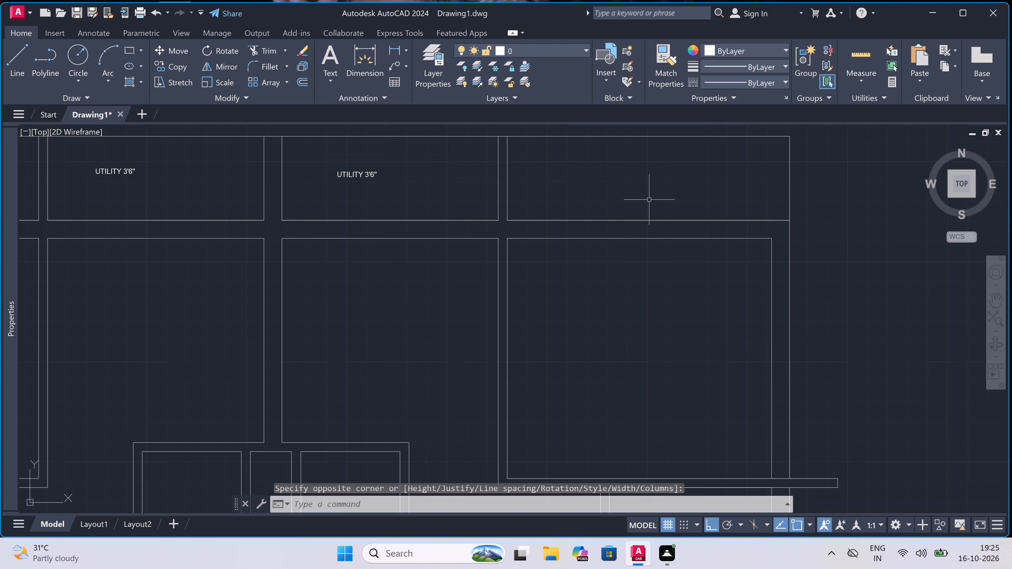
Add the multiline text label BALCONY 3'6" in the rightmost compartment of the plan's top strip.
click(578, 173)
text(mt)
key(space)
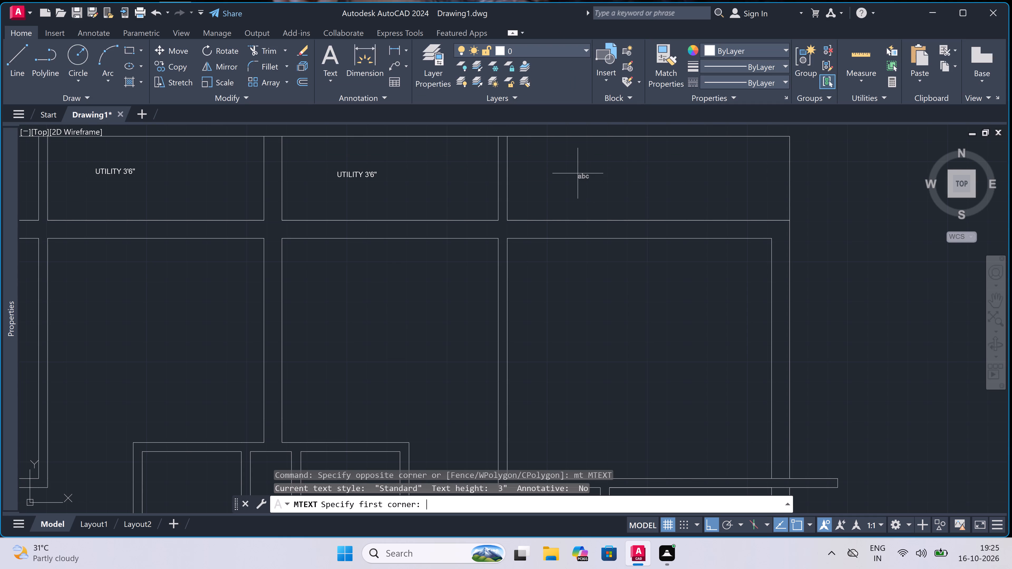
click(578, 173)
click(578, 173)
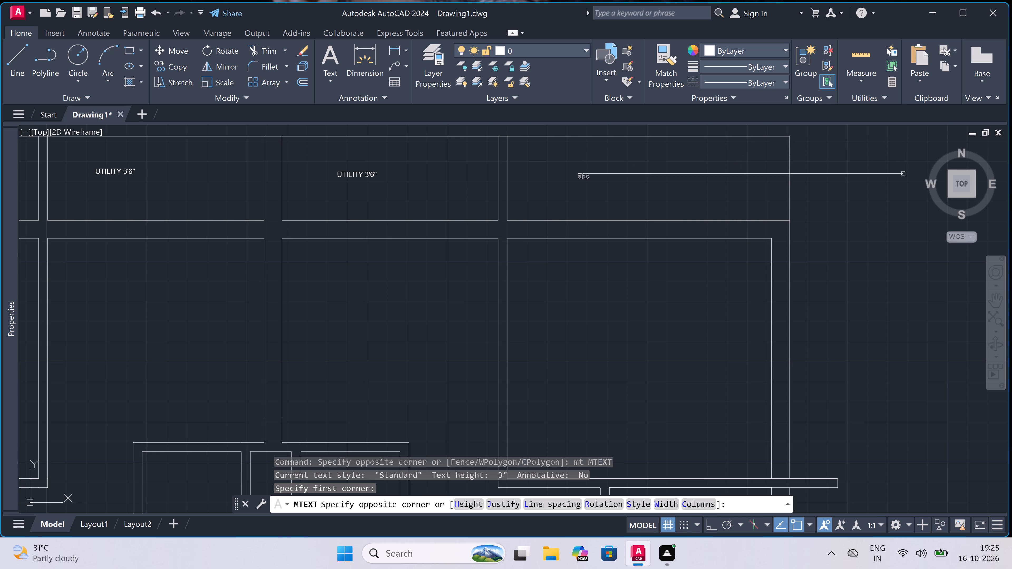
click(899, 199)
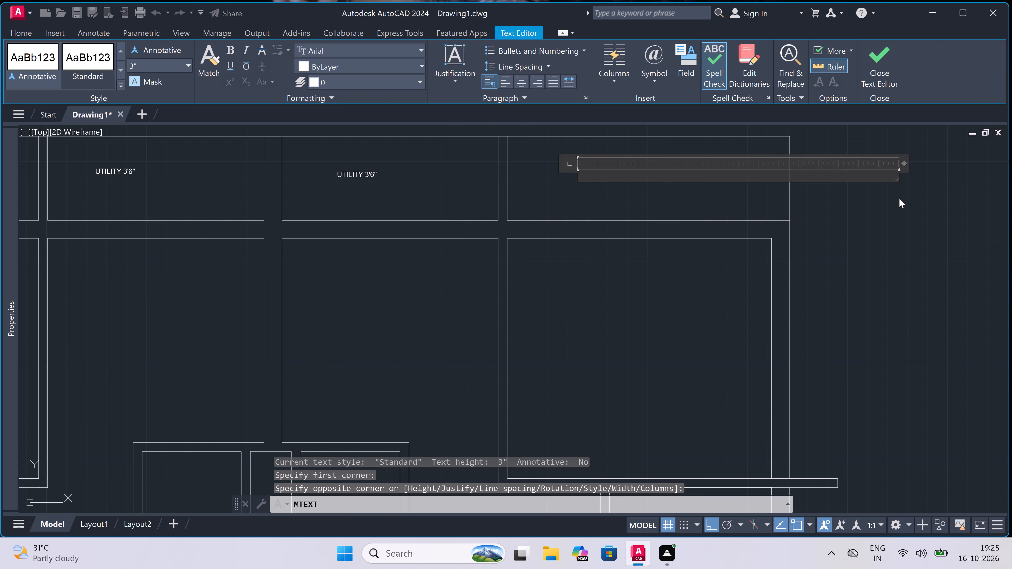
text(BALCONY)
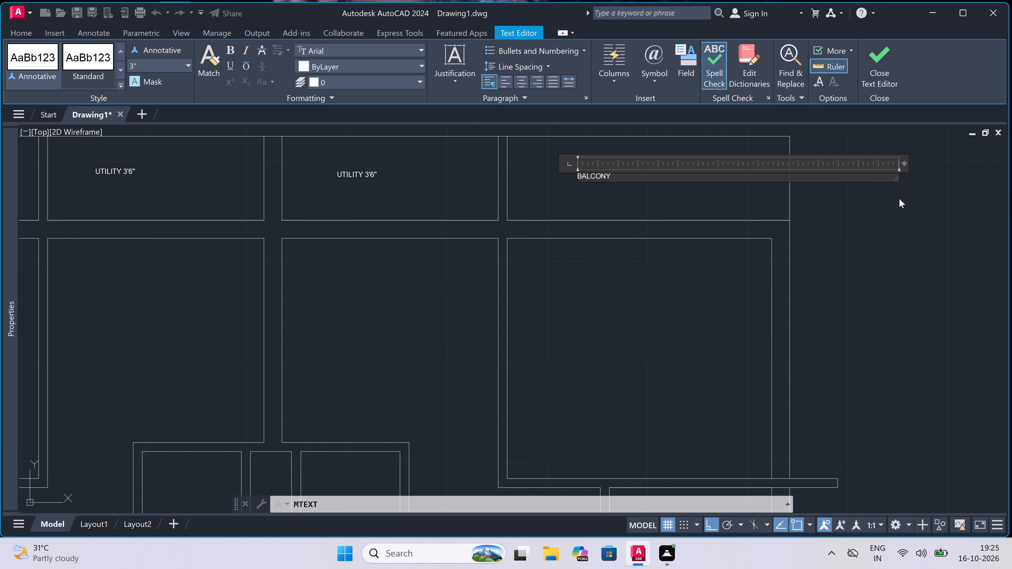
key(space)
key(3)
key(apostrophe)
key(6)
key(shift+quotedbl)
click(723, 204)
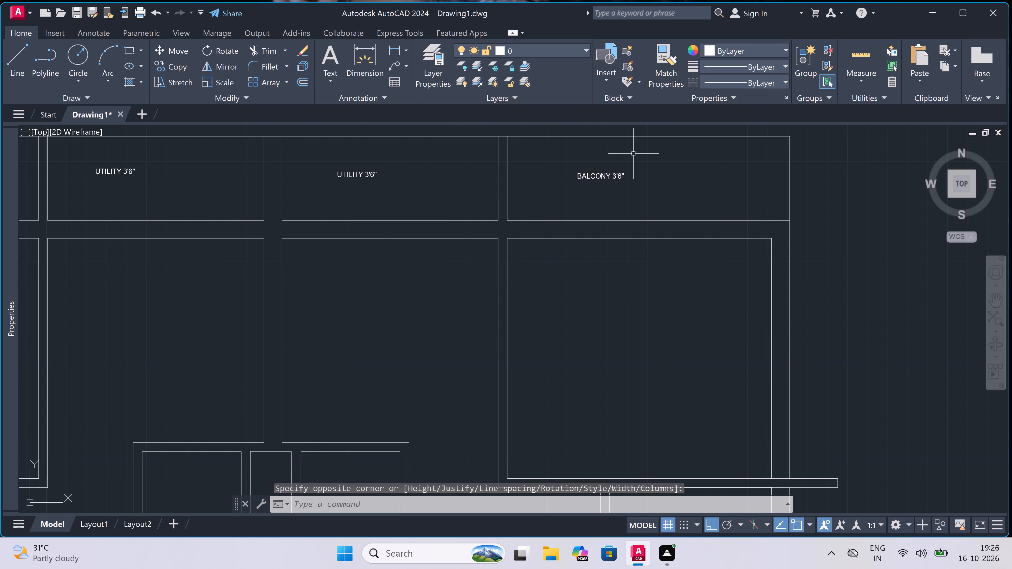
Add the multiline text label BALCONY 3'6" in the leftmost compartment of the plan's bottom strip.
scroll(642, 318, down, 2)
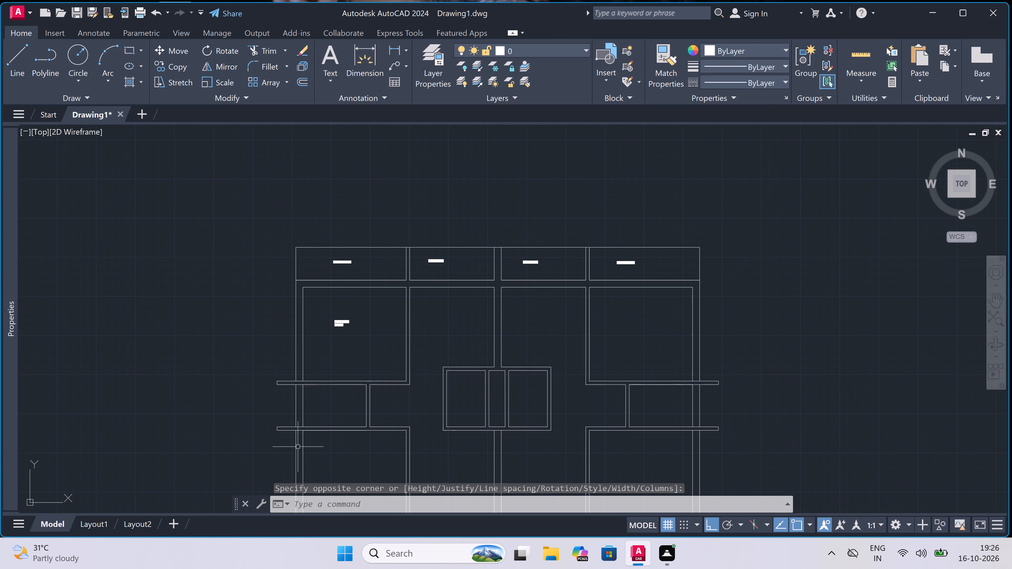
scroll(317, 443, up, 1)
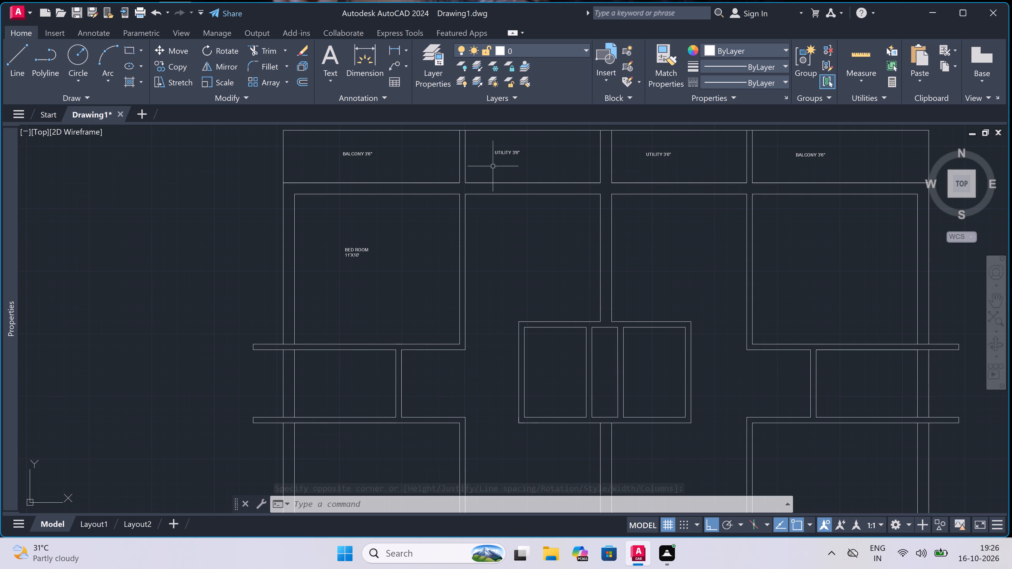
scroll(567, 349, down, 1)
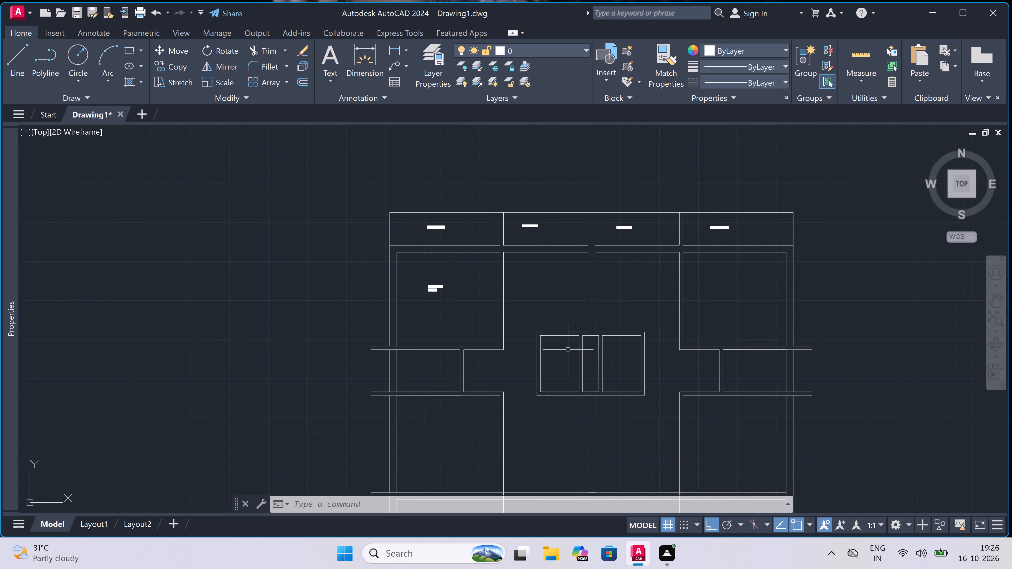
scroll(568, 350, down, 2)
scroll(580, 468, down, 1)
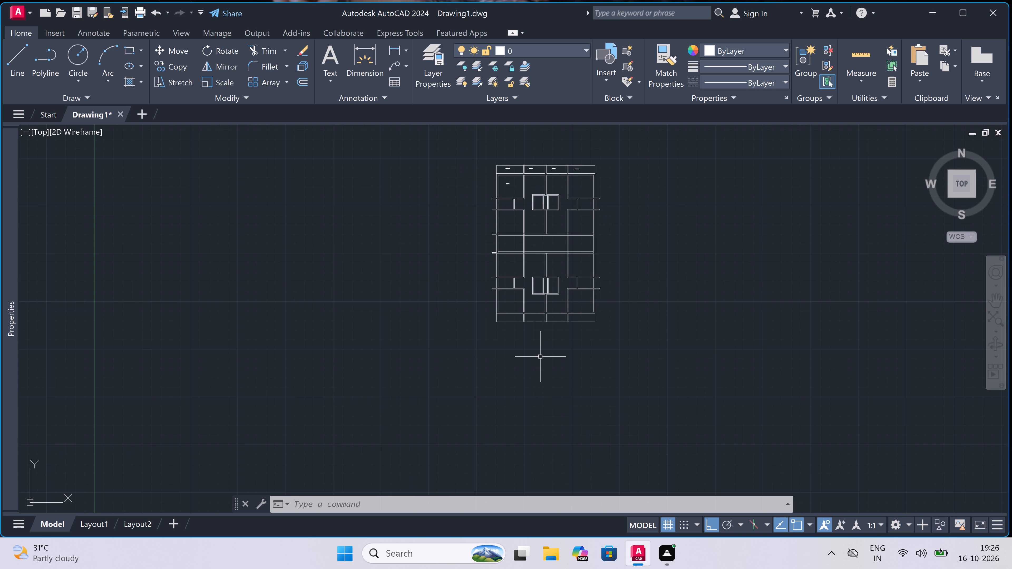
scroll(529, 328, up, 3)
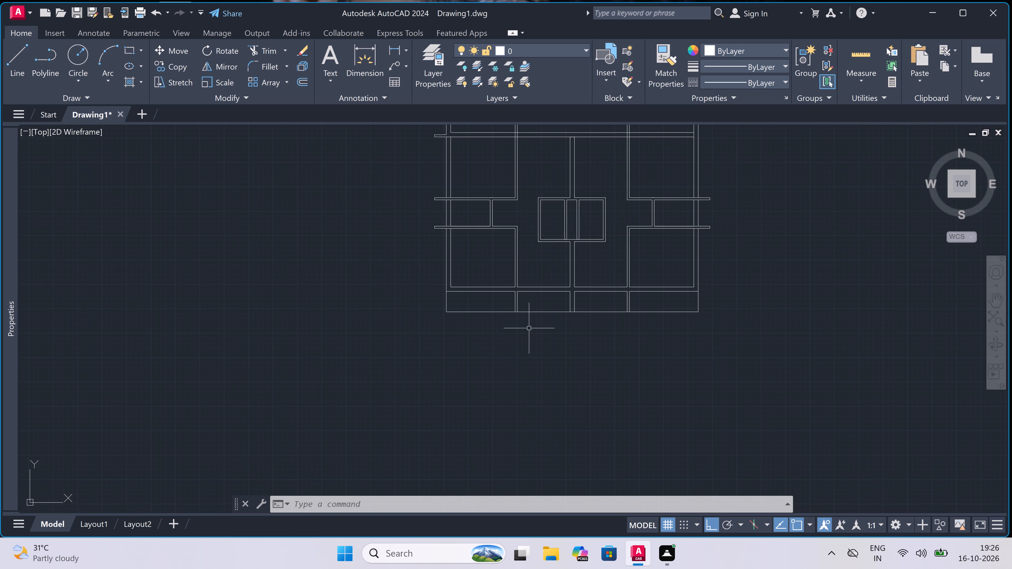
scroll(446, 275, up, 1)
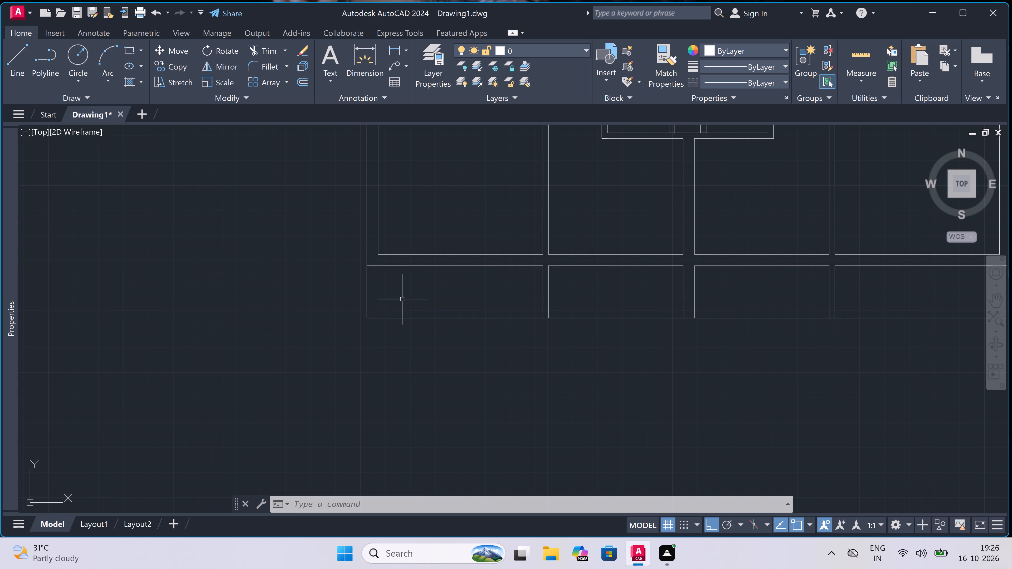
click(397, 292)
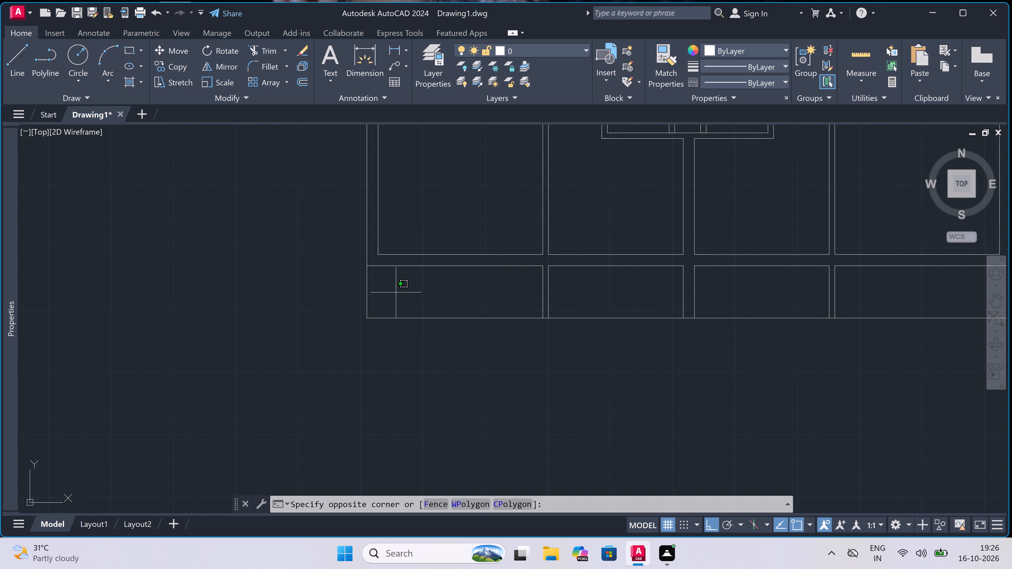
text(mt)
key(space)
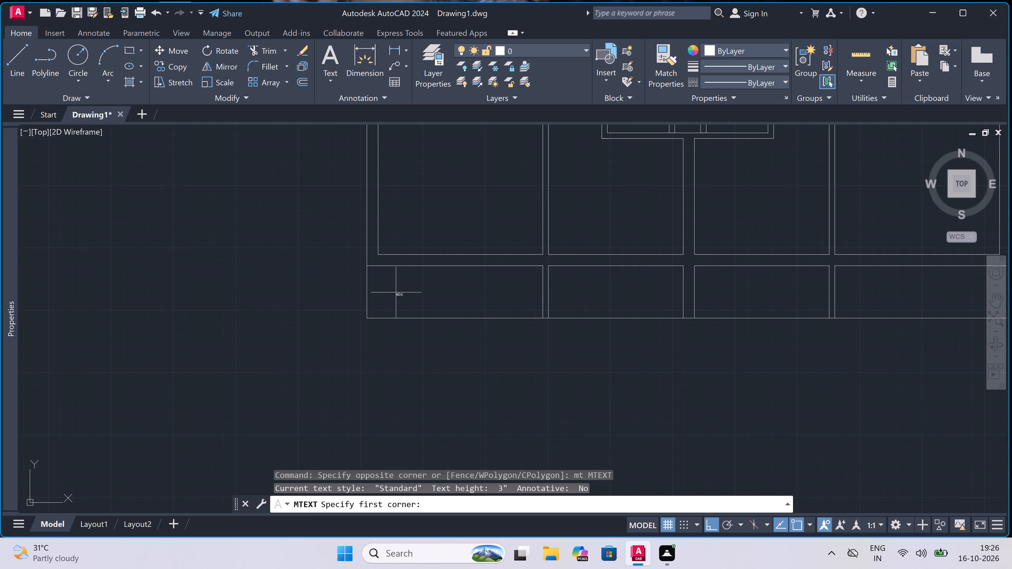
double_click(408, 297)
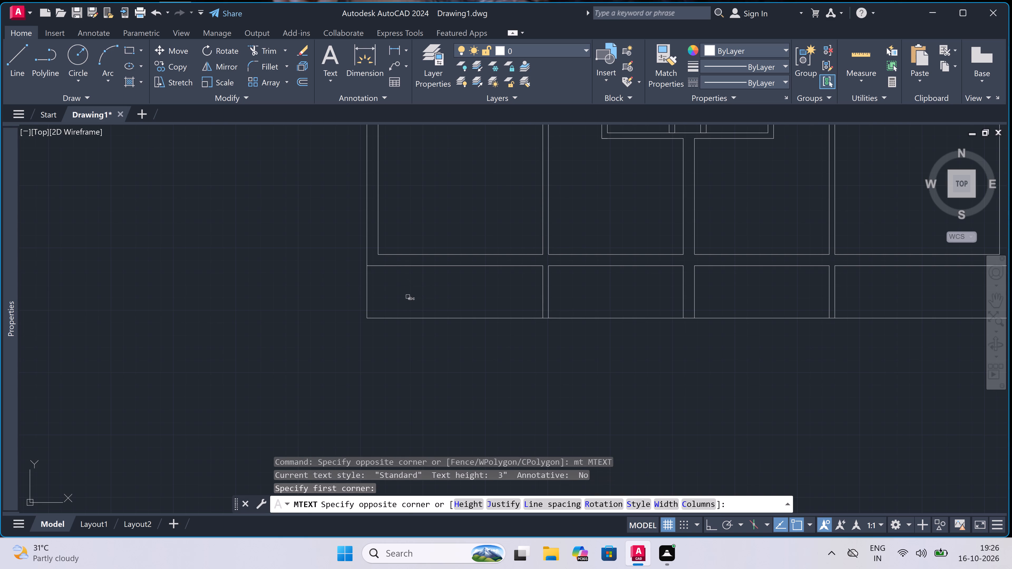
click(798, 284)
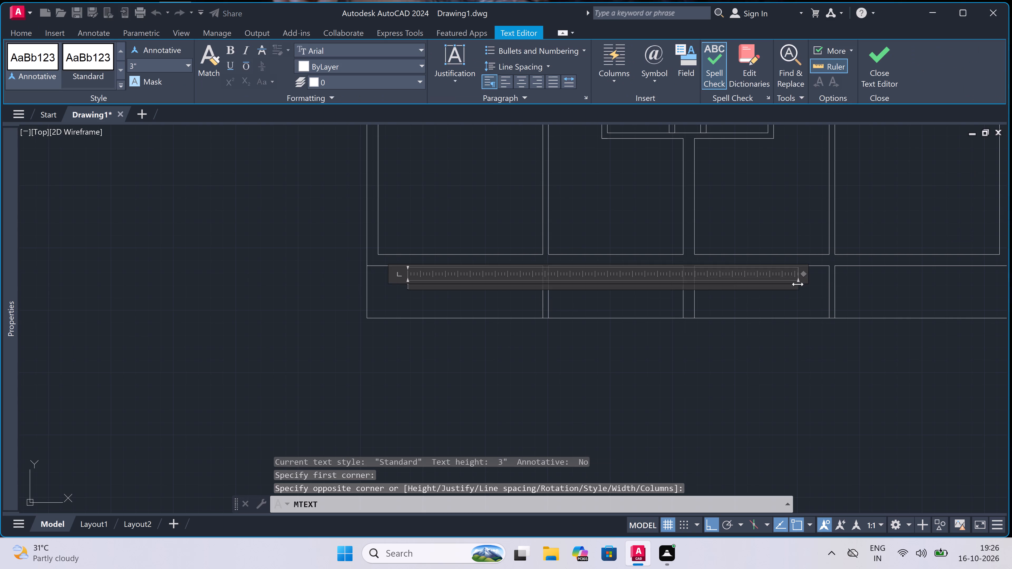
key(b)
key(BackSpace)
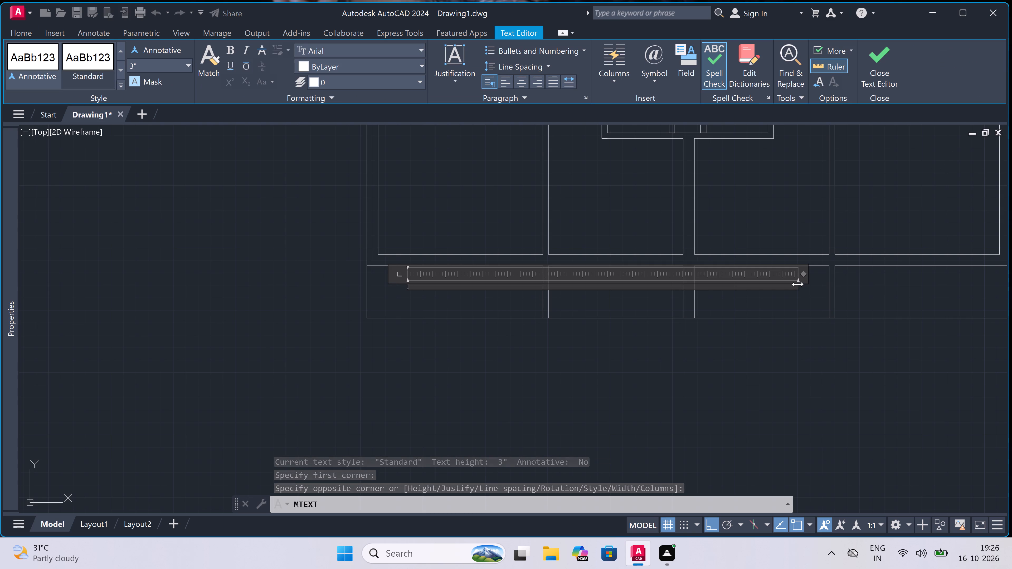
text(BALCONY)
key(space)
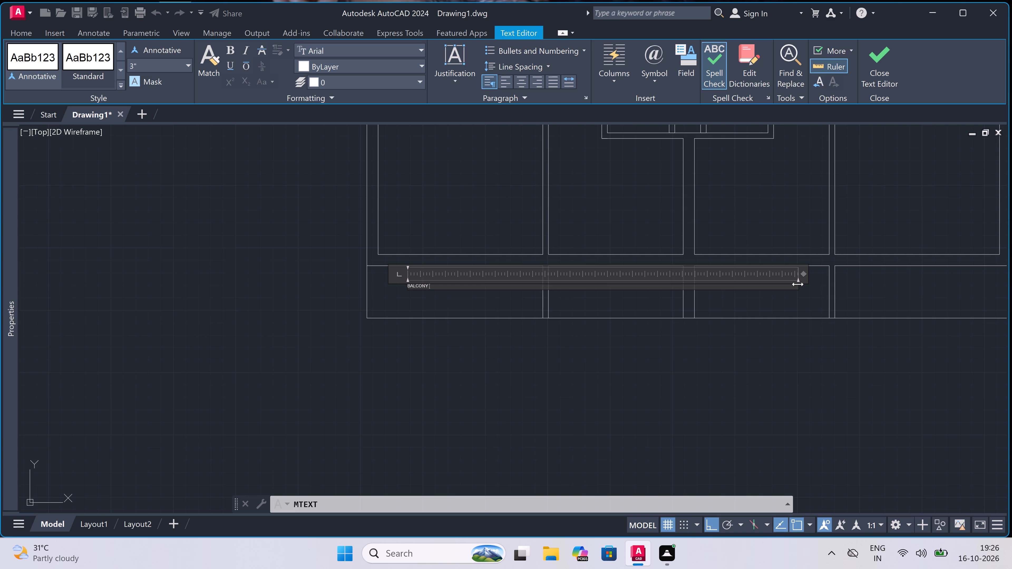
key(3)
key(apostrophe)
key(6)
click(619, 300)
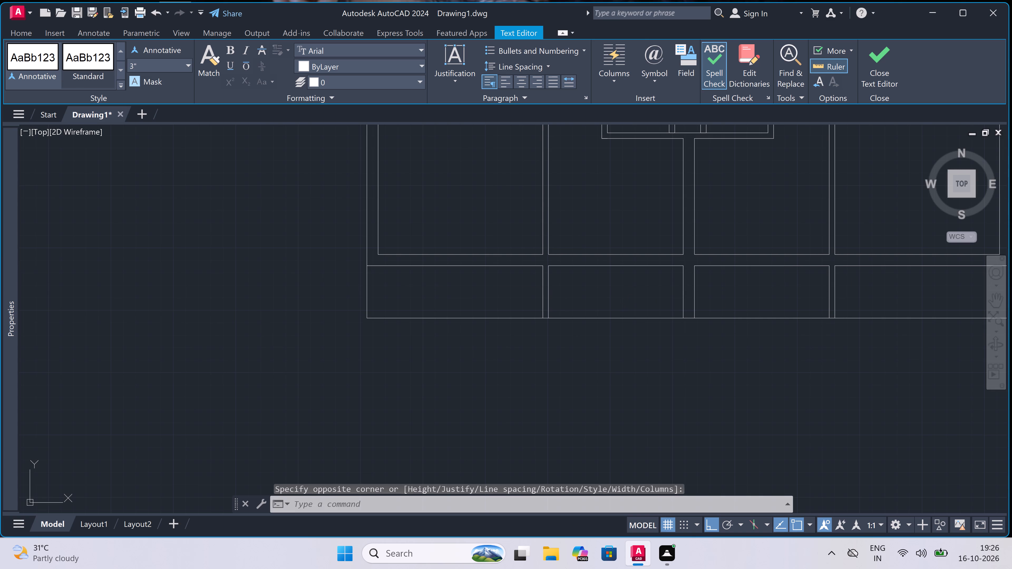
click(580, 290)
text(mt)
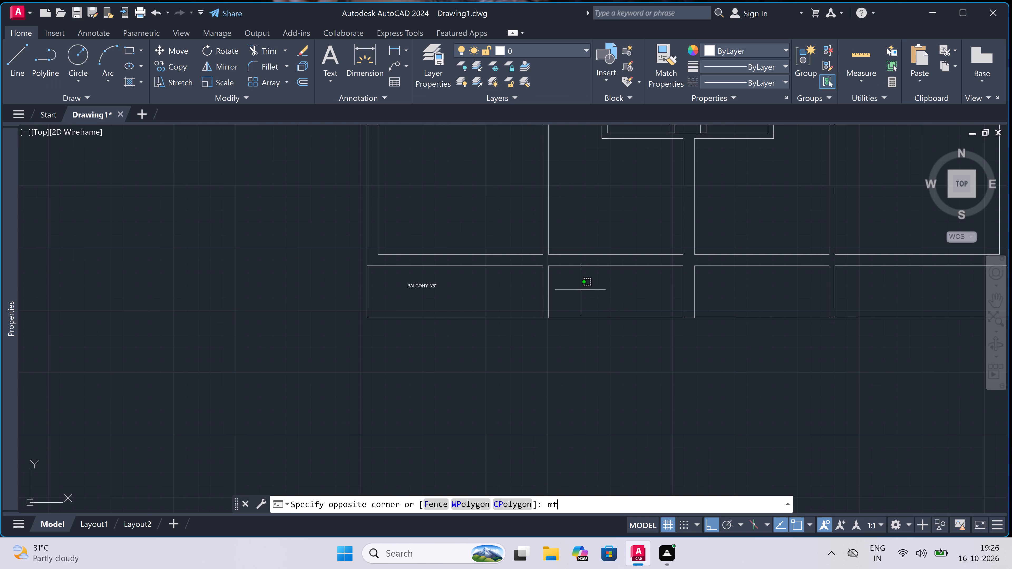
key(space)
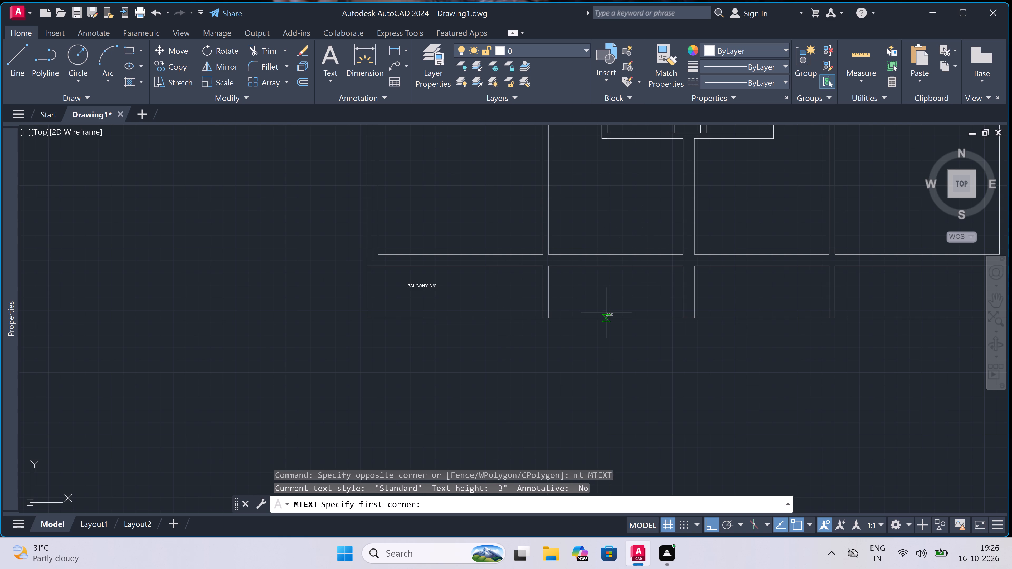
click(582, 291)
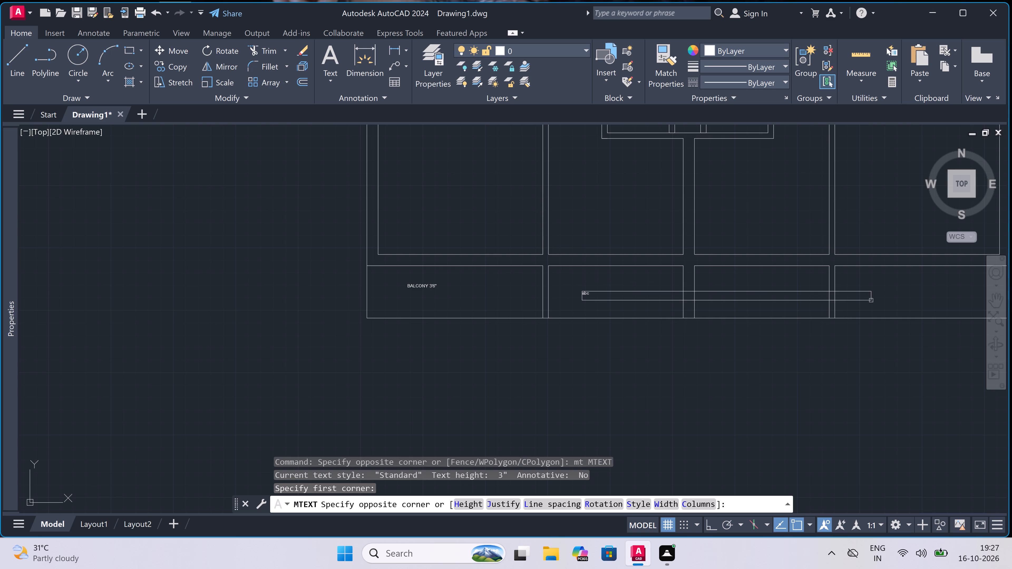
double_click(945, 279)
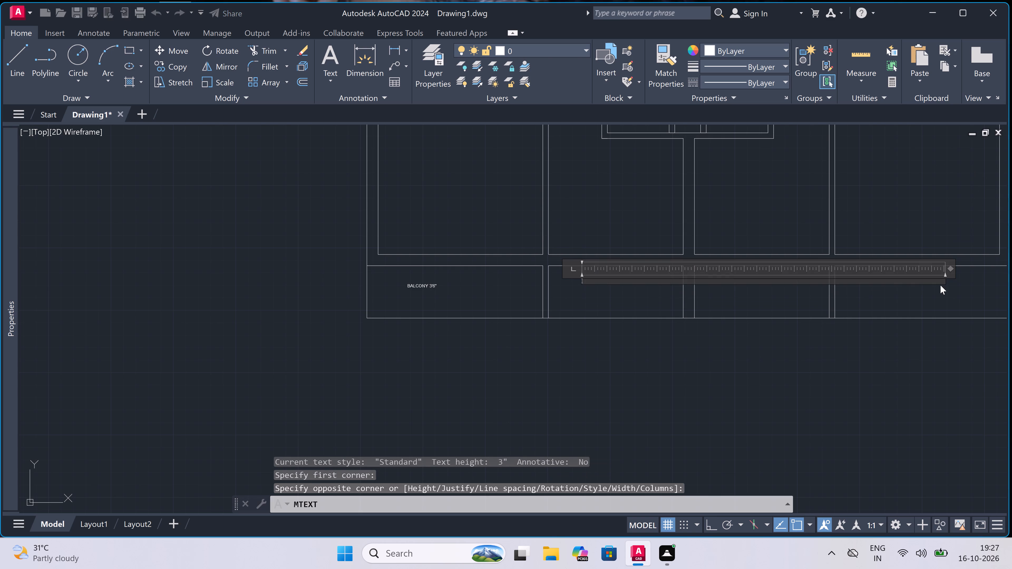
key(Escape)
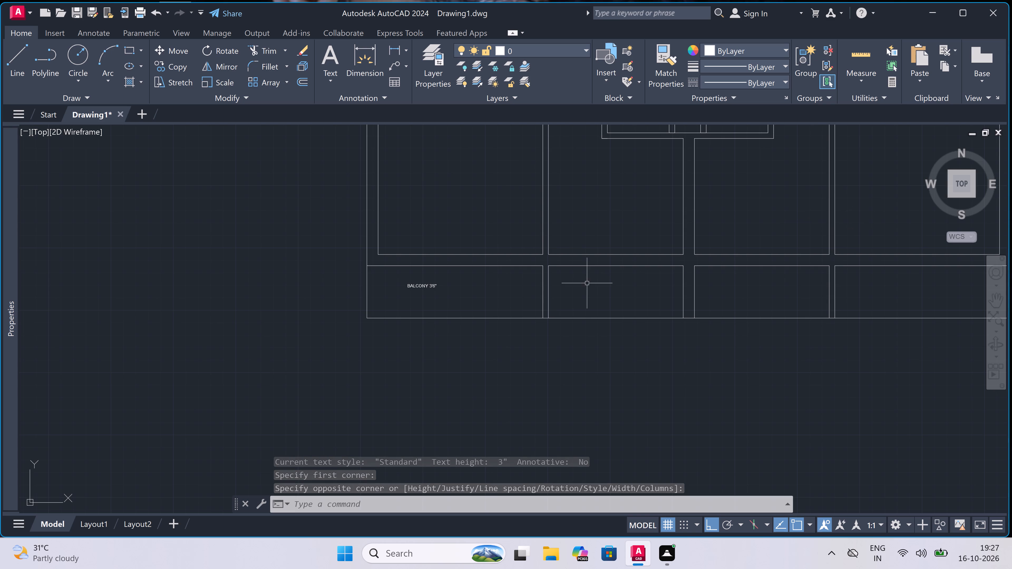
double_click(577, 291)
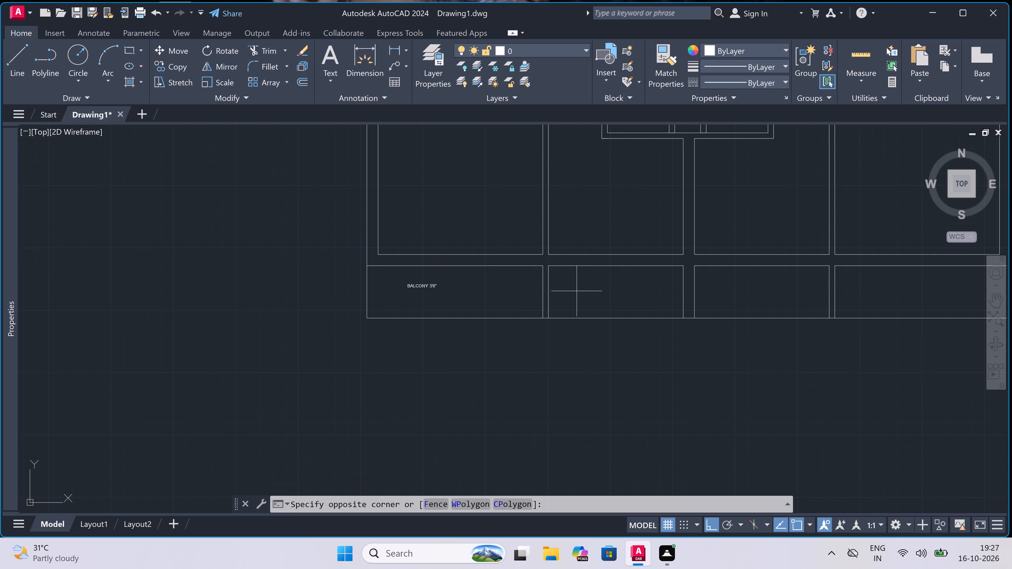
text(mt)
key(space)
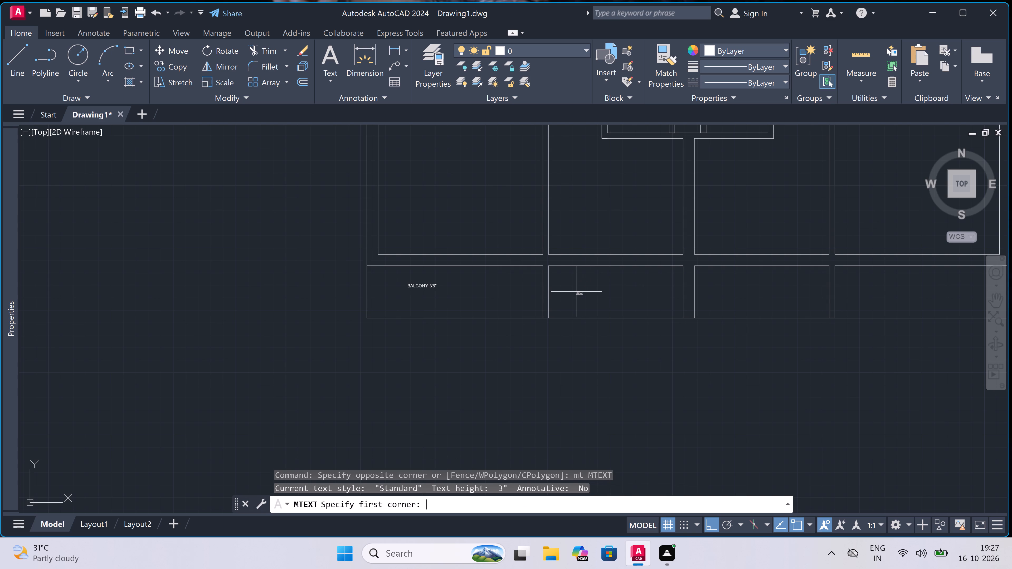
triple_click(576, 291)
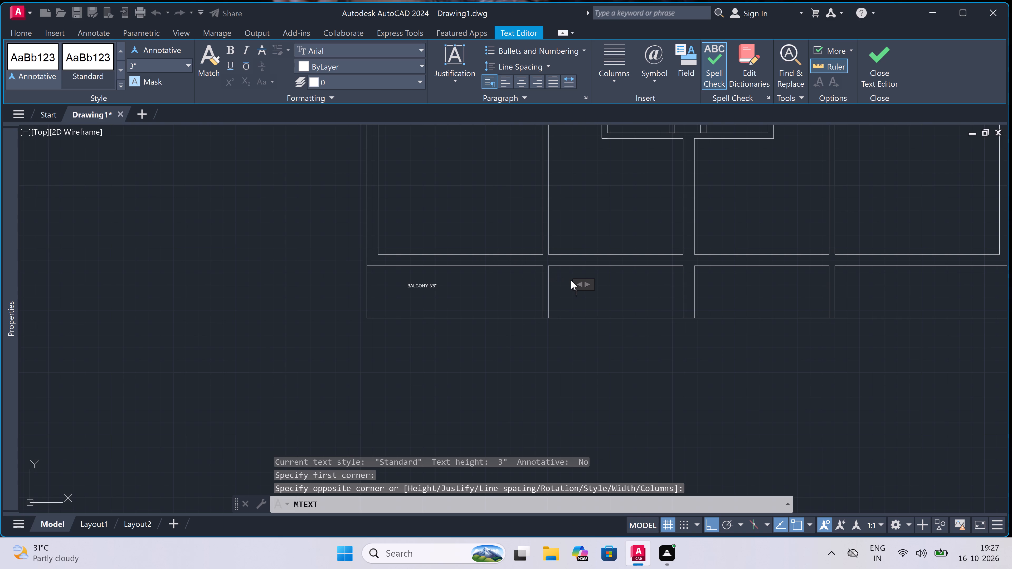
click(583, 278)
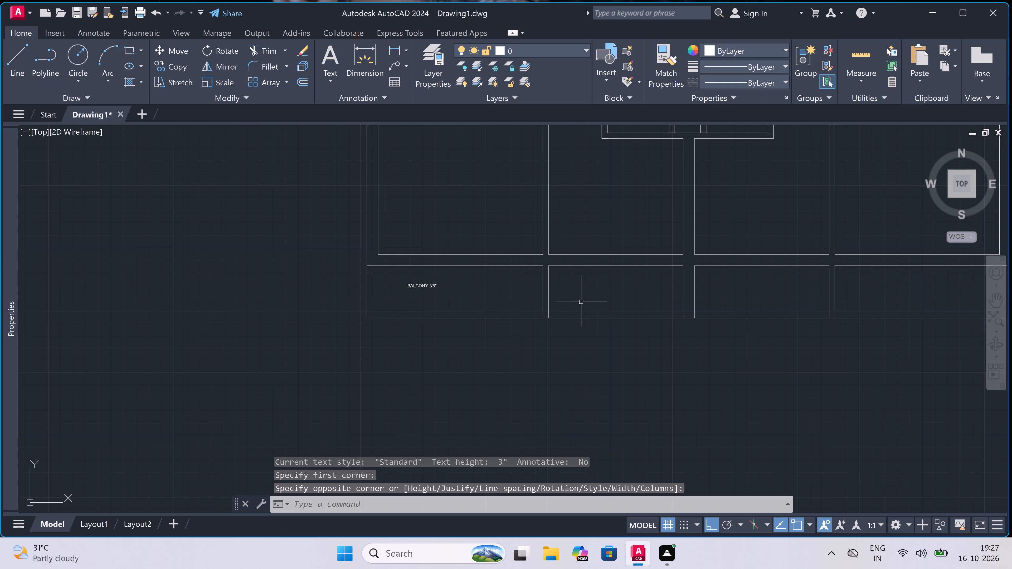
Add the multiline text label UTILITY 3'6' in the second compartment of the plan's bottom strip, beside the BALCONY label.
key(space)
click(578, 287)
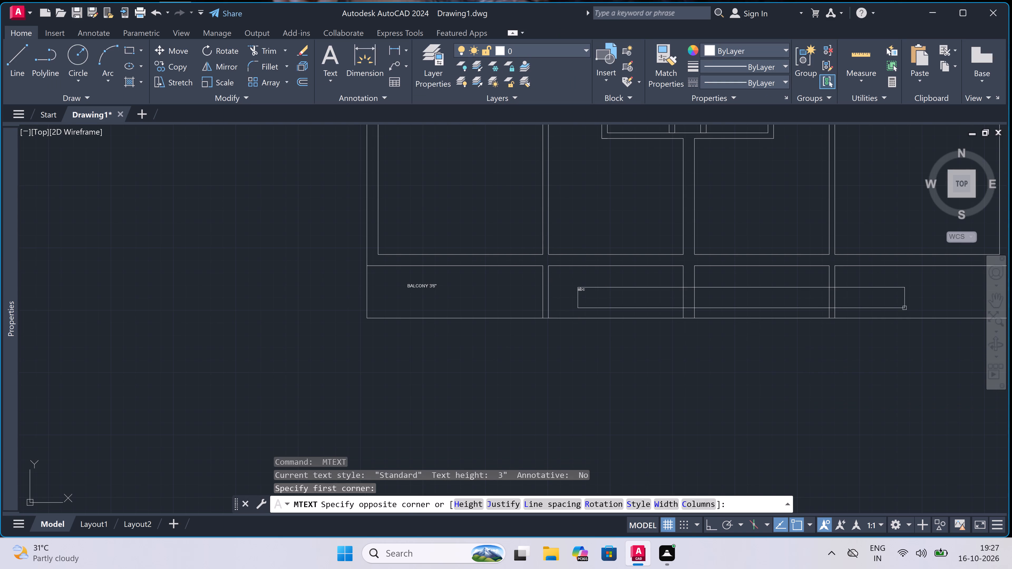
click(902, 306)
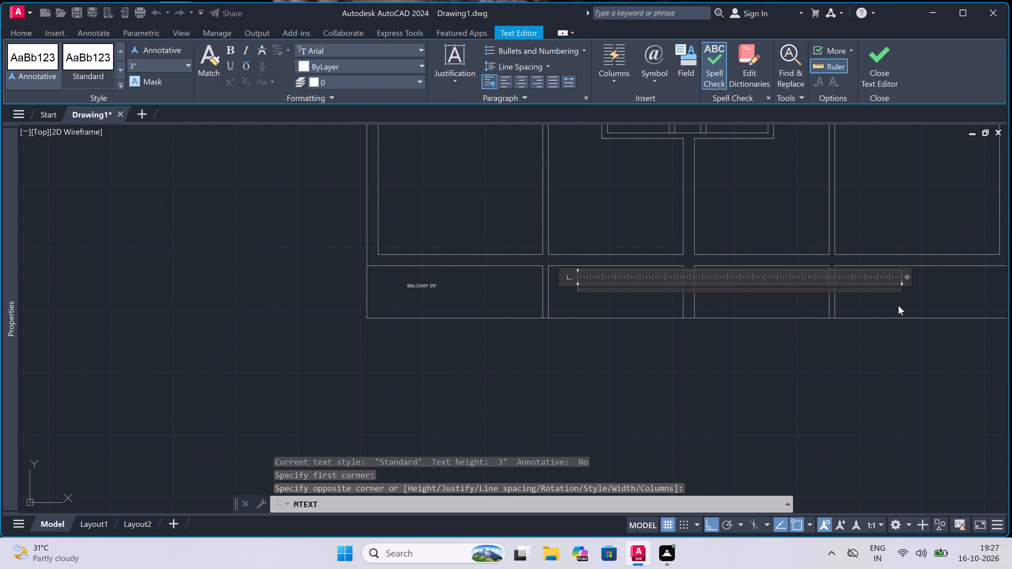
text(utility)
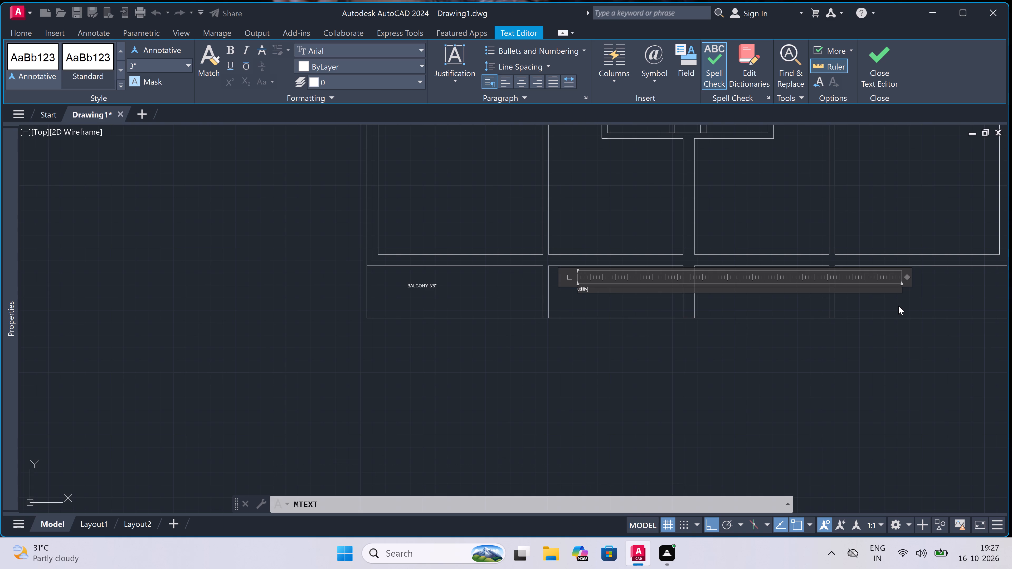
key(BackSpace)
key(BackSpace)
key(BackSpace)
key(BackSpace)
key(BackSpace)
key(BackSpace)
key(BackSpace)
key(BackSpace)
text(UTI)
text(LITY)
key(space)
key(3)
key(apostrophe)
key(6)
key(apostrophe)
click(750, 299)
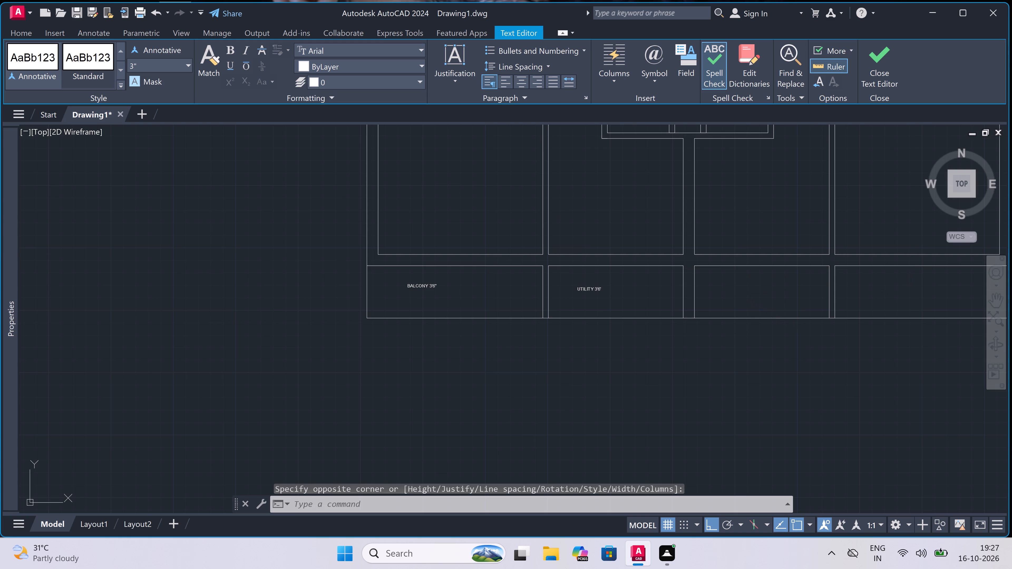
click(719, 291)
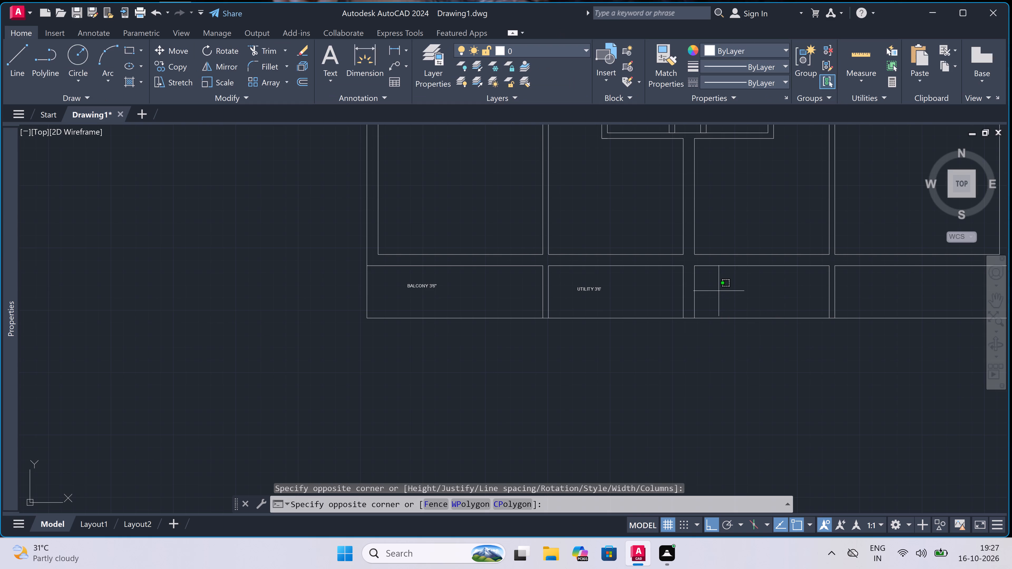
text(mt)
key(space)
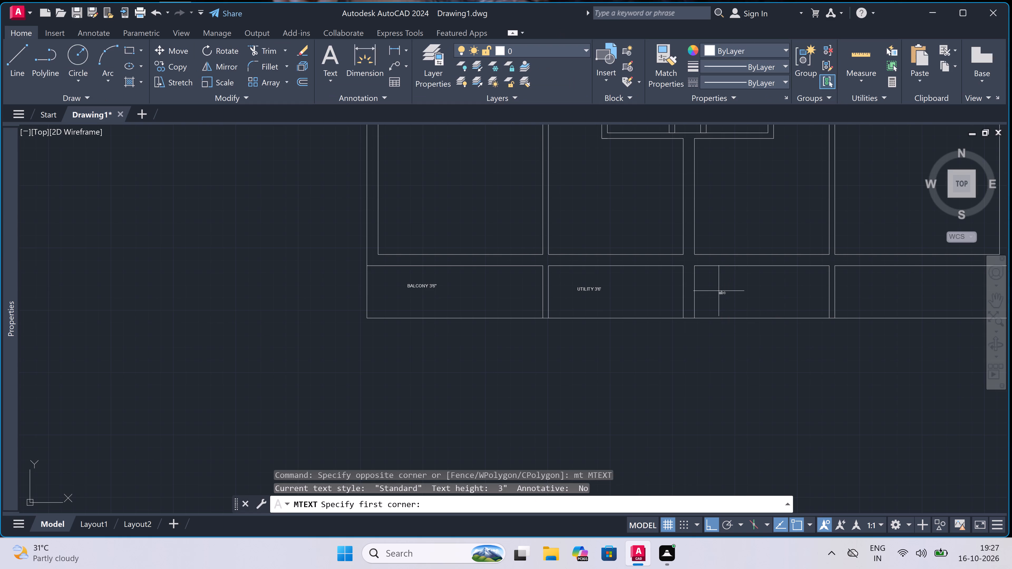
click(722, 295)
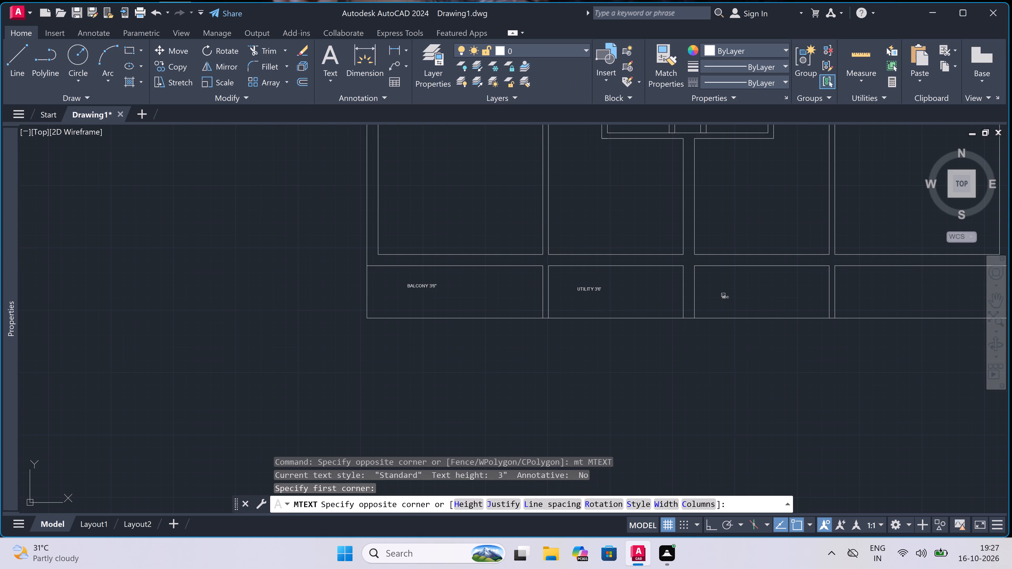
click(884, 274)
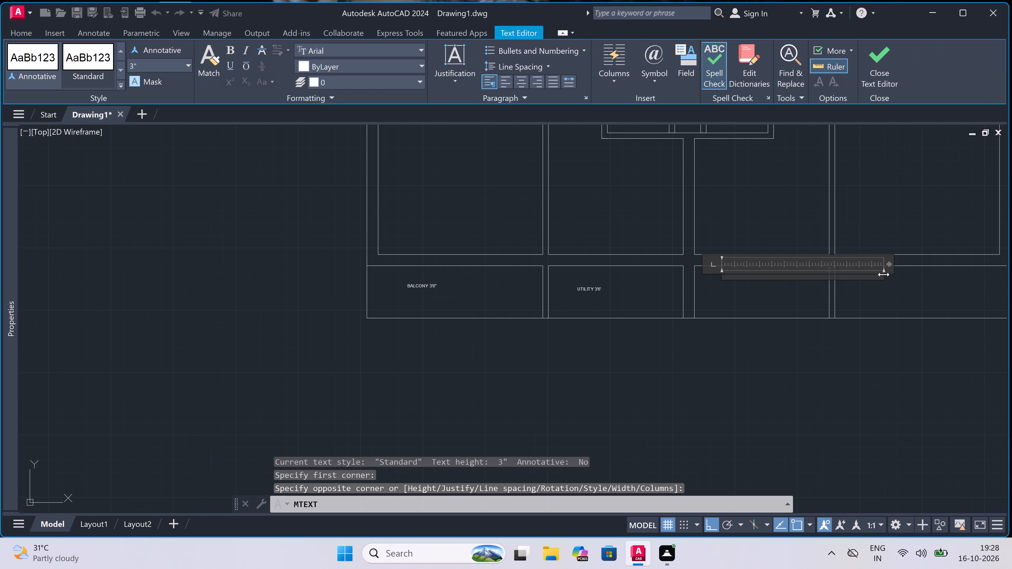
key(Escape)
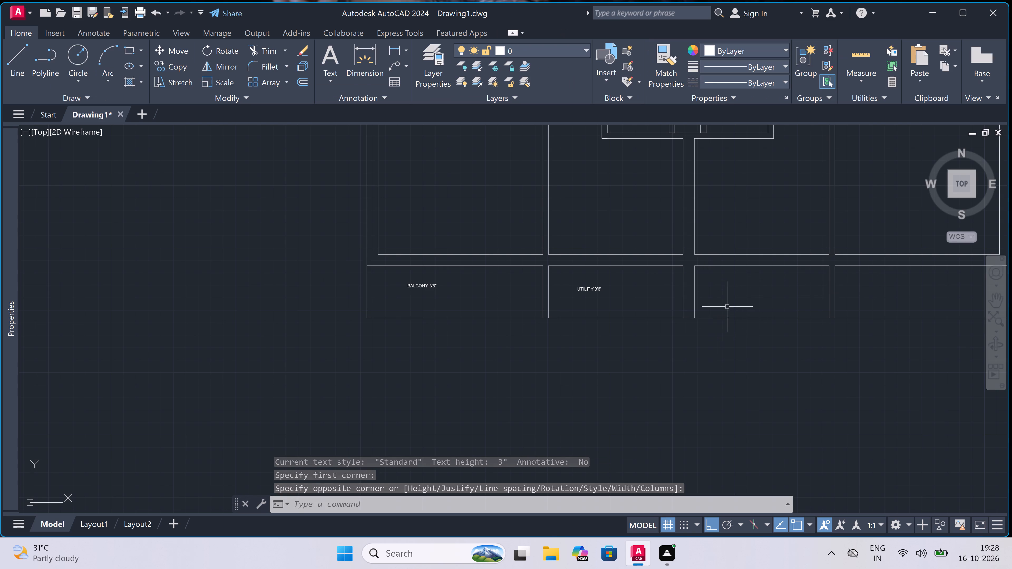
Add the multiline text label UTILITY 3'6" in the third compartment of the plan's bottom strip.
click(721, 293)
text(mt)
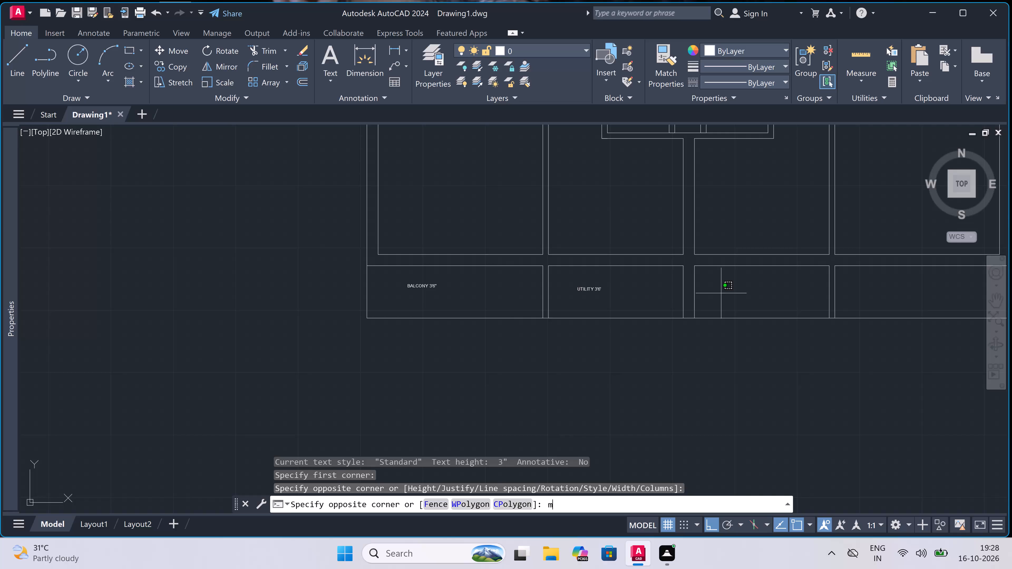
key(space)
click(721, 293)
click(721, 293)
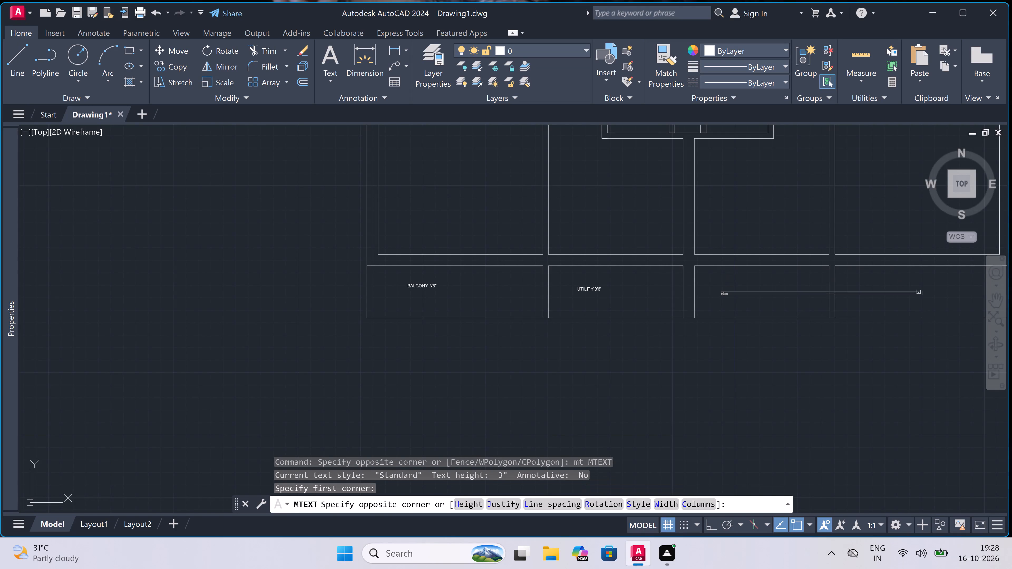
click(922, 307)
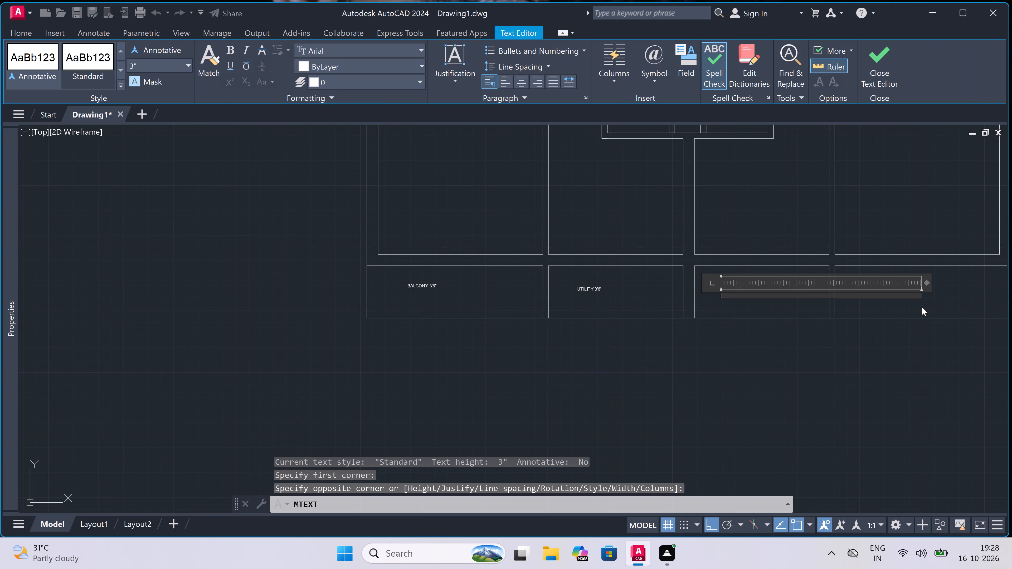
text(uti)
key(BackSpace)
key(BackSpace)
key(BackSpace)
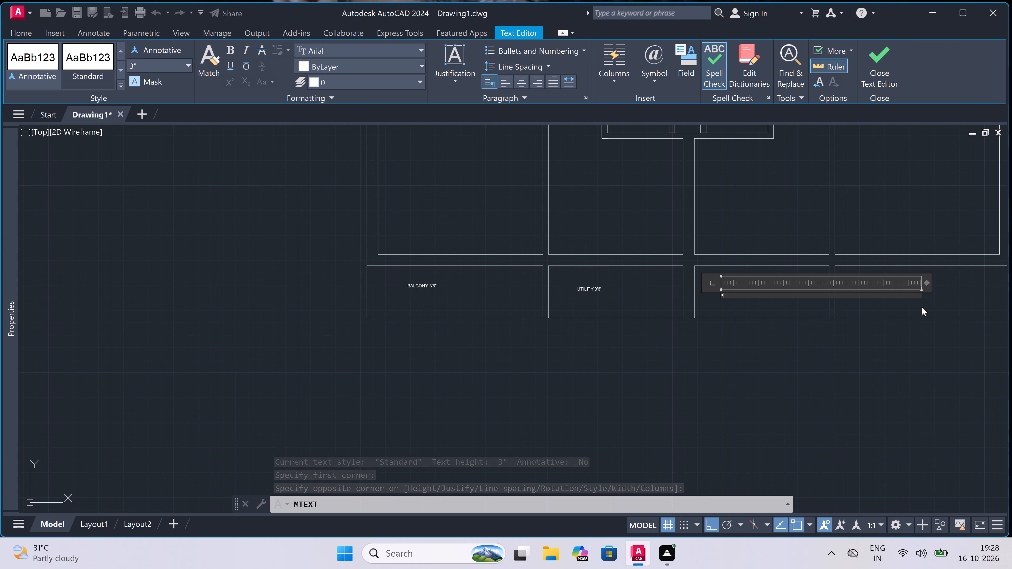
key(BackSpace)
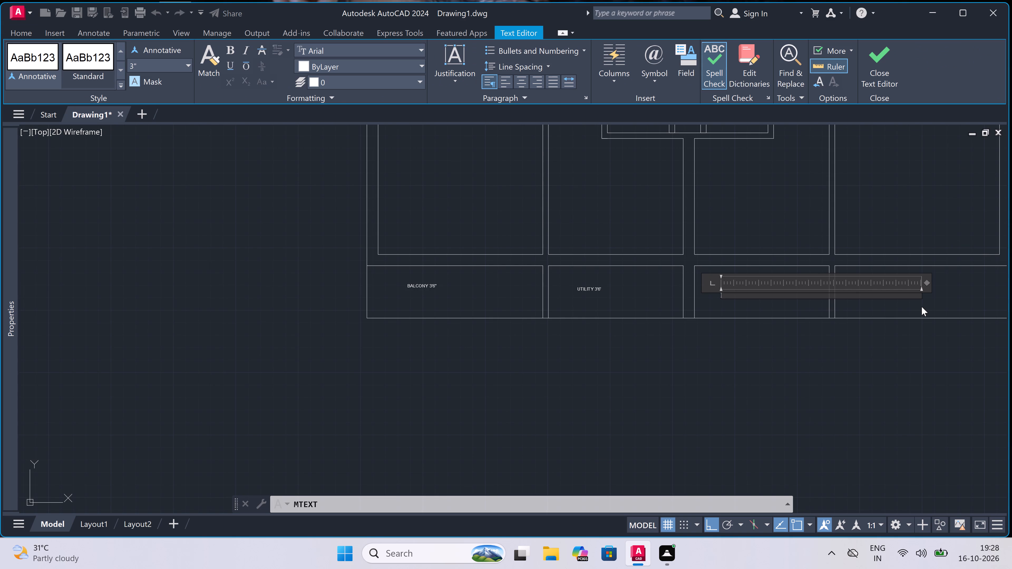
text(UTILITY)
key(space)
key(3)
text('6)
key(shift+quotedbl)
click(937, 301)
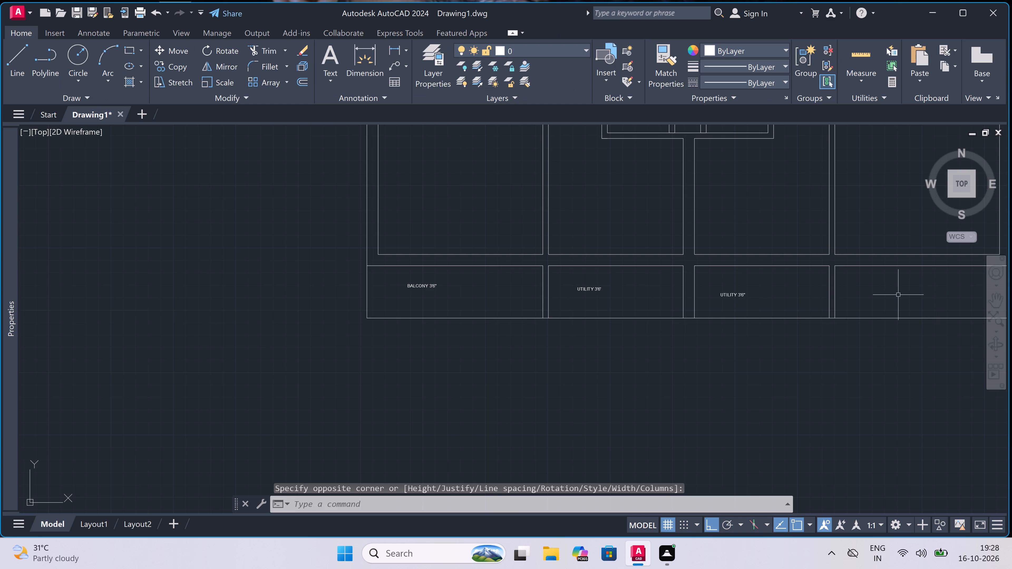
Add the multiline text label BALCONY 3'6" in the rightmost compartment of the plan's bottom strip.
click(871, 295)
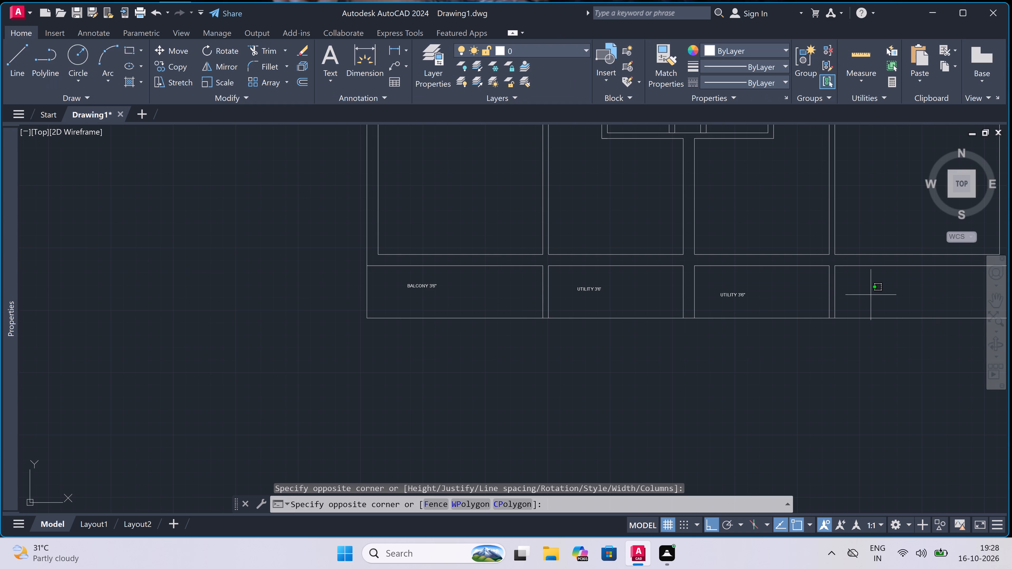
text(mt)
key(space)
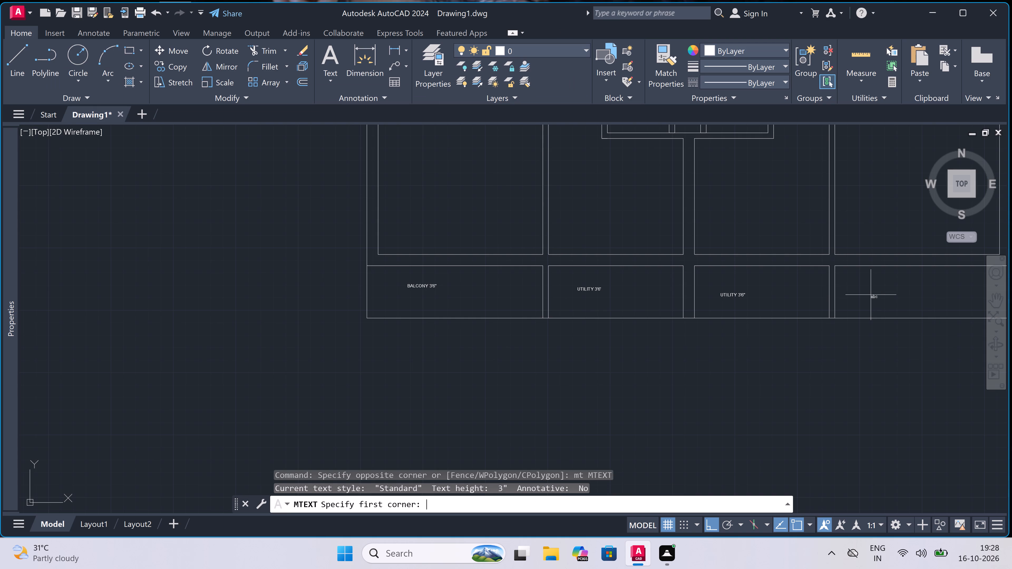
click(888, 297)
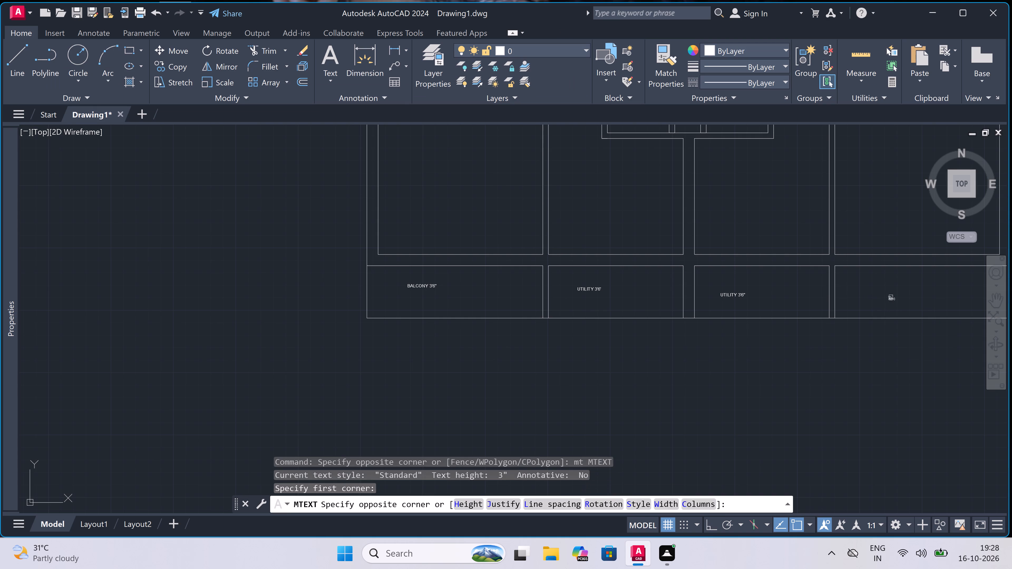
click(967, 285)
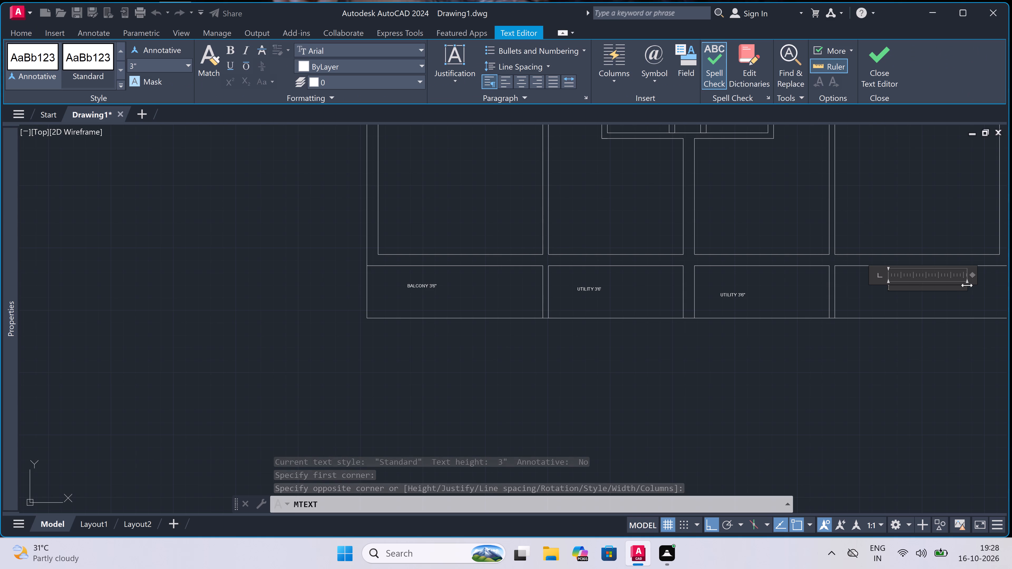
text(BALCONY)
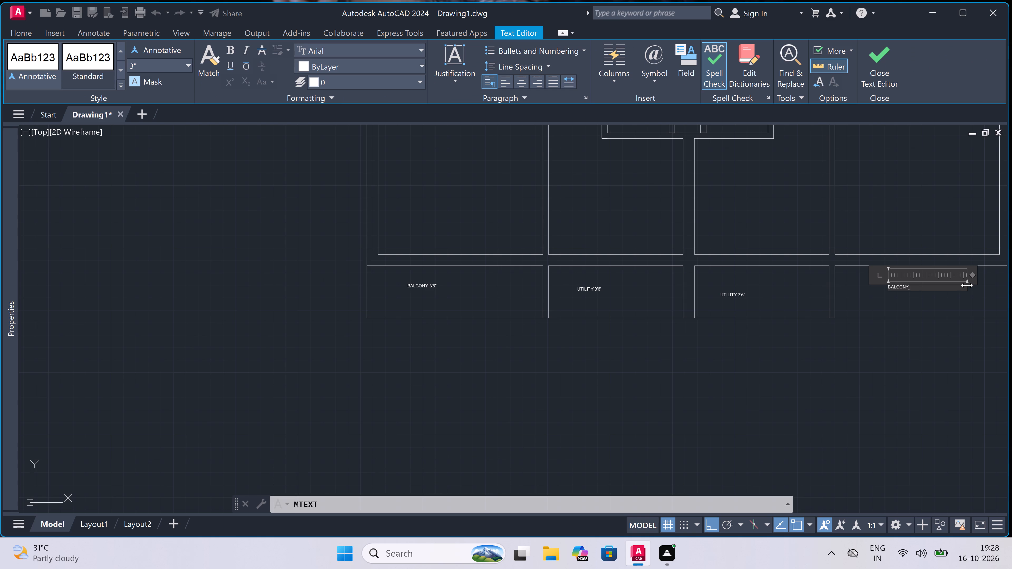
key(space)
key(3)
key(apostrophe)
key(6)
key(shift+quotedbl)
click(873, 204)
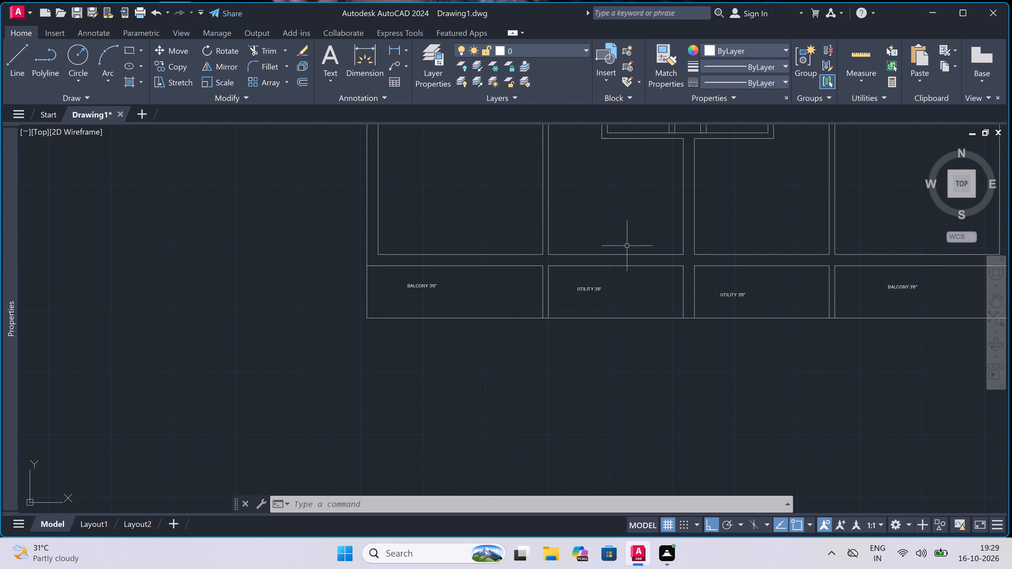
Start a multiline text label in the upper room directly beside the BED ROOM 11'X10' room, above the central boxes.
scroll(618, 252, down, 2)
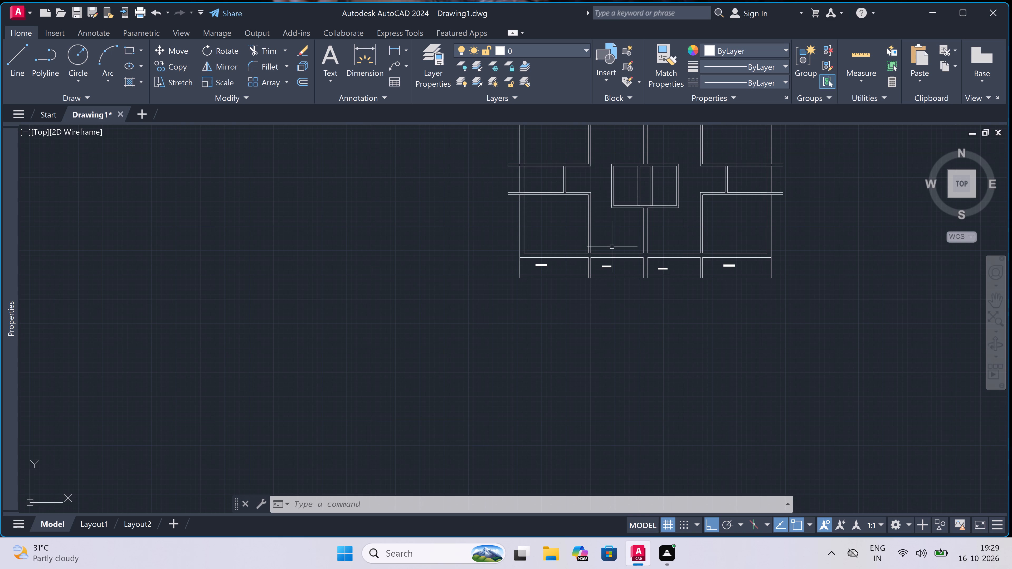
scroll(659, 131, down, 2)
scroll(651, 168, up, 2)
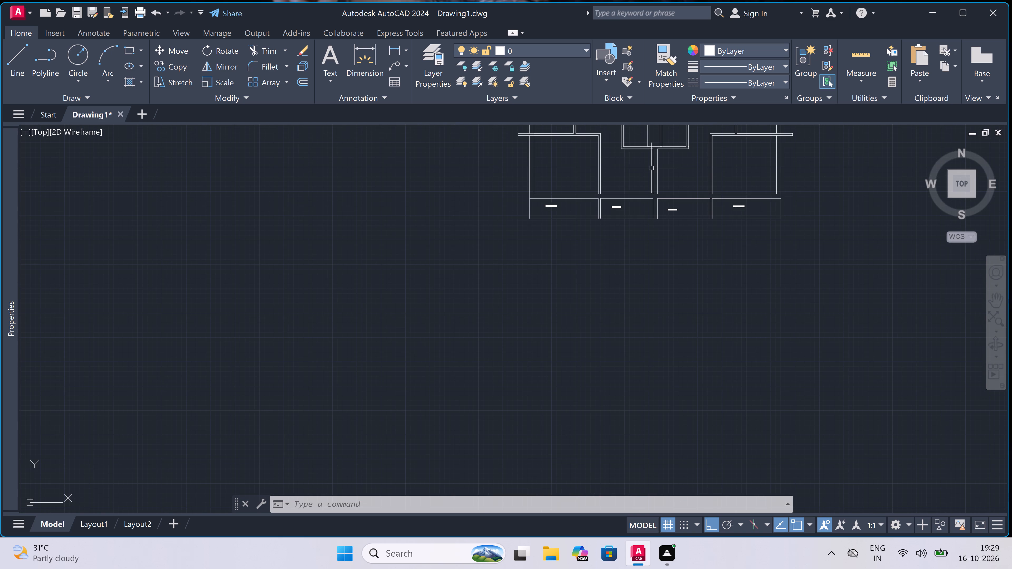
scroll(651, 168, up, 2)
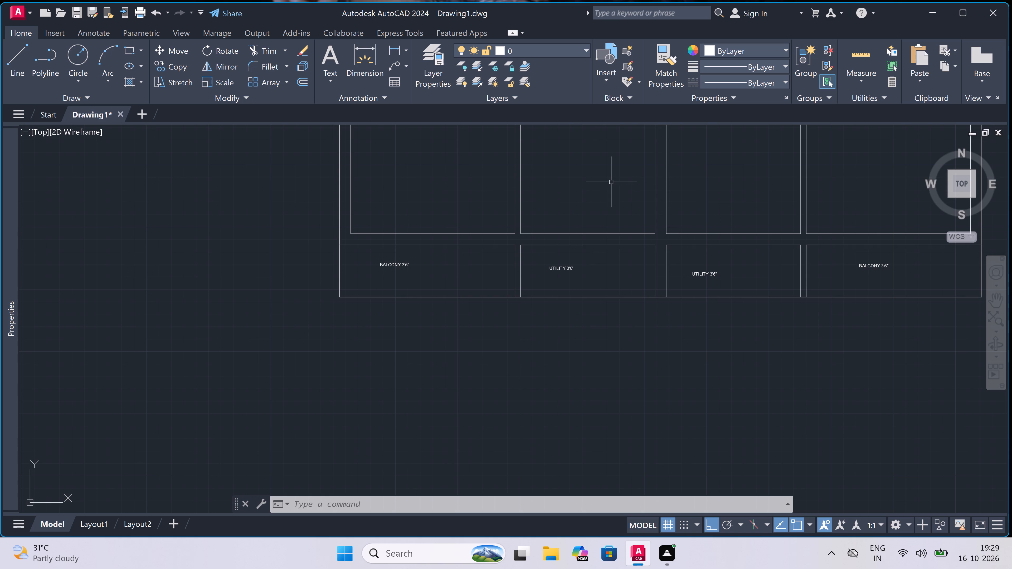
scroll(620, 176, down, 3)
scroll(571, 228, down, 2)
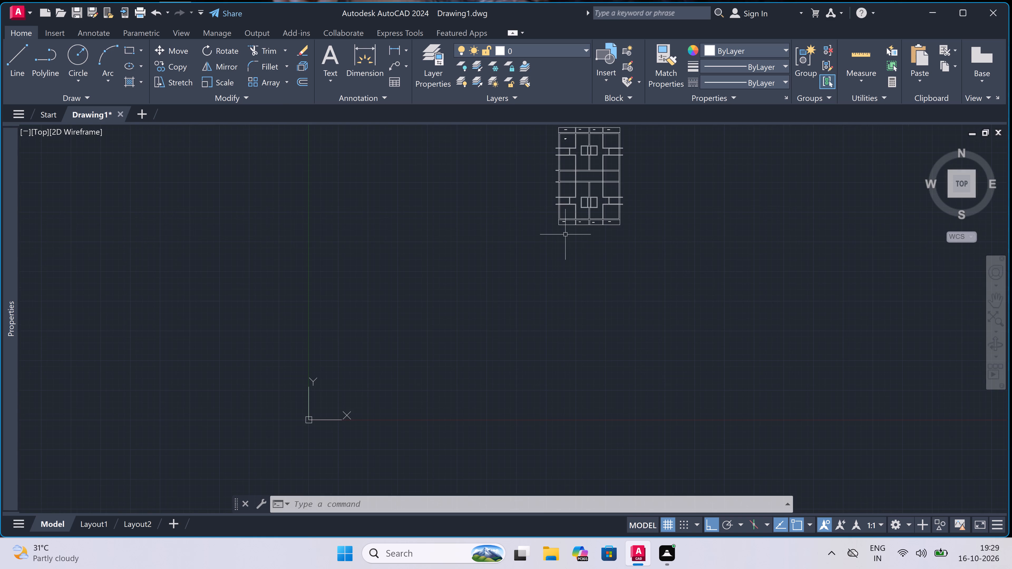
scroll(588, 46, up, 2)
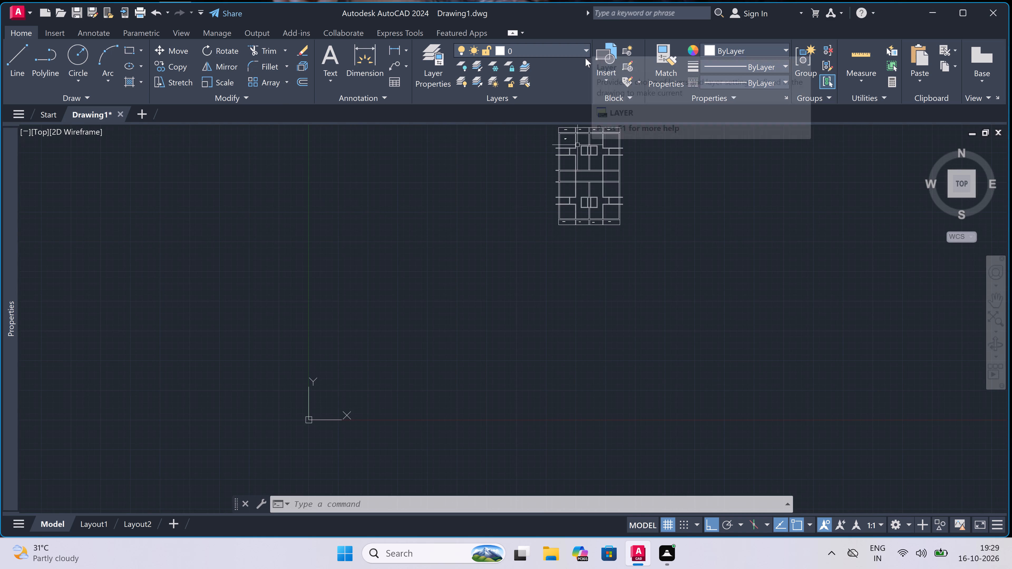
scroll(578, 142, up, 2)
scroll(578, 142, down, 5)
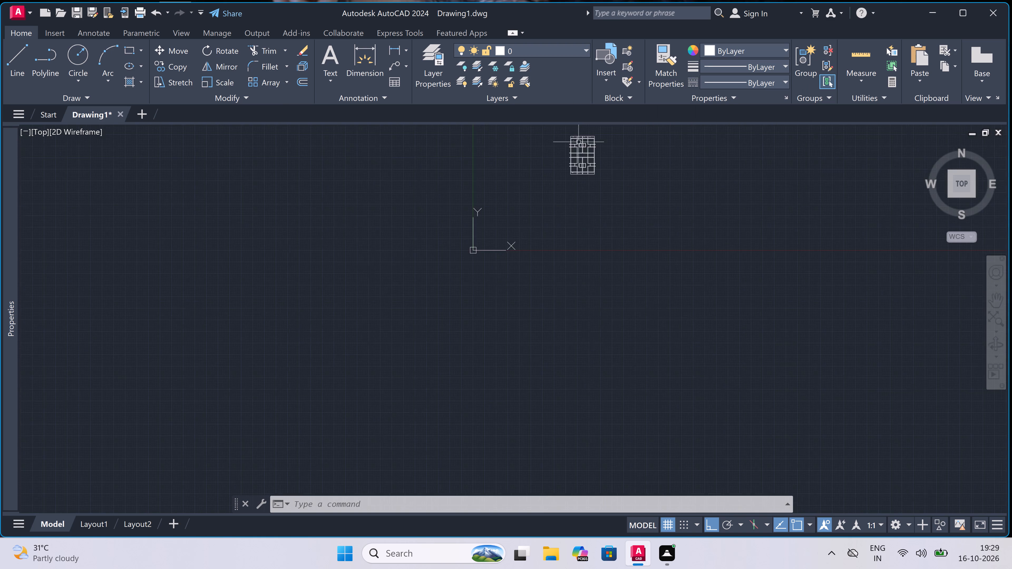
scroll(578, 142, up, 5)
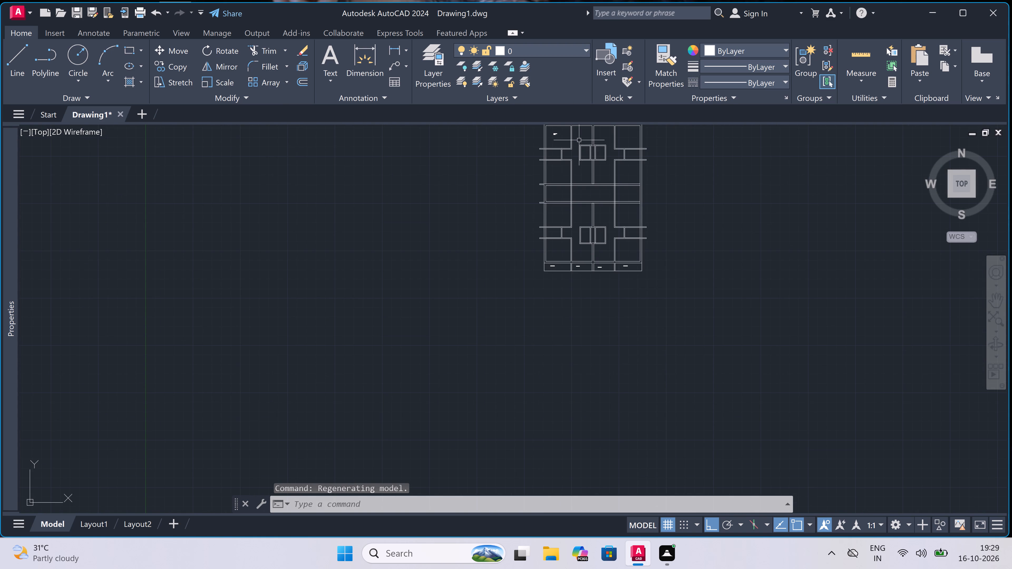
scroll(580, 136, up, 4)
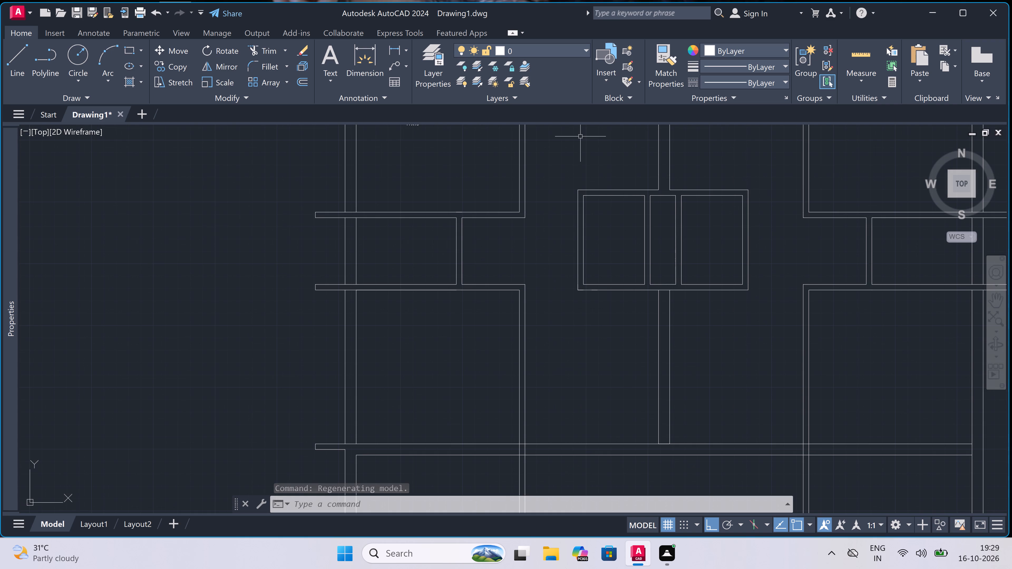
scroll(575, 144, down, 6)
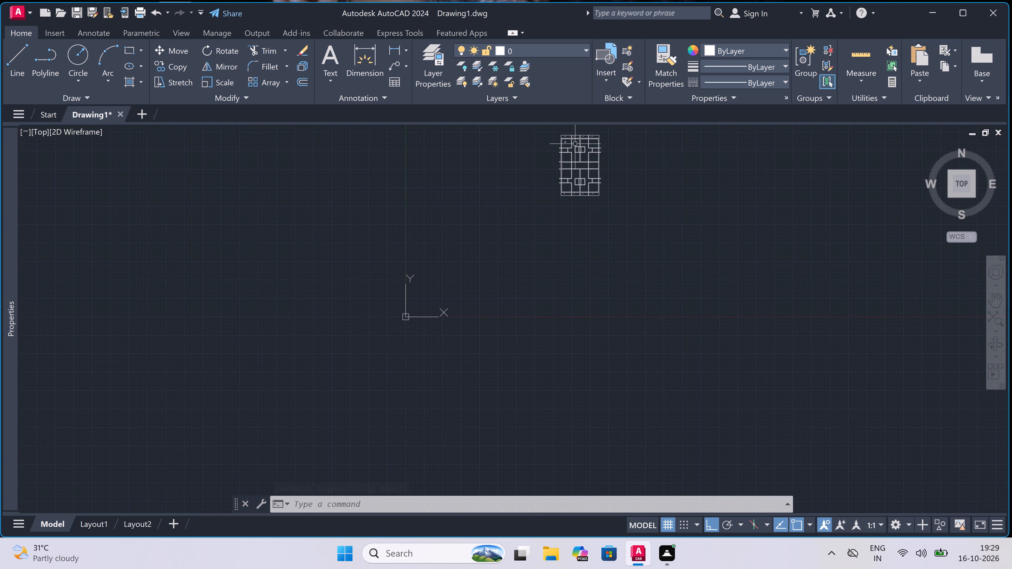
scroll(570, 122, up, 9)
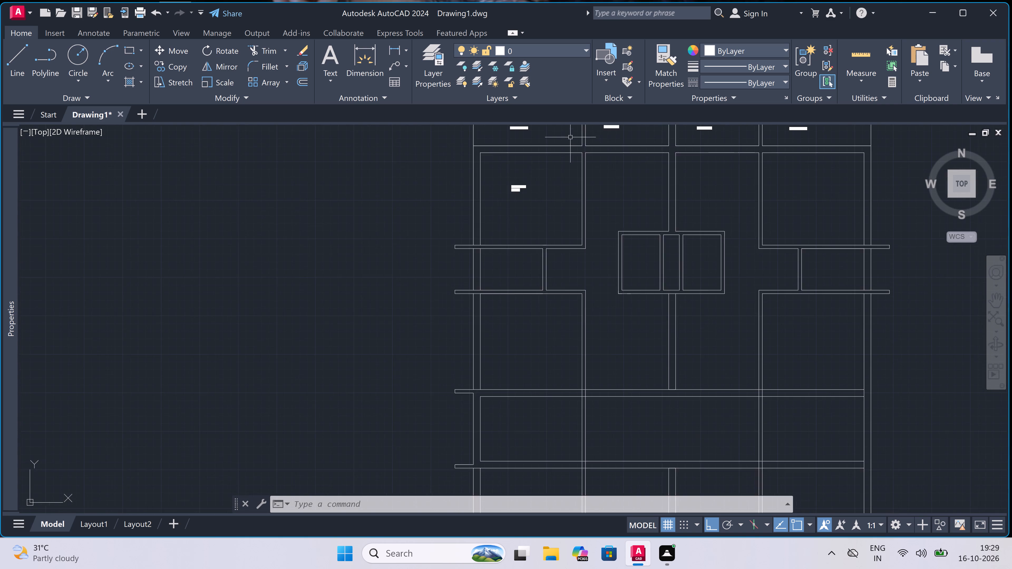
scroll(570, 137, up, 1)
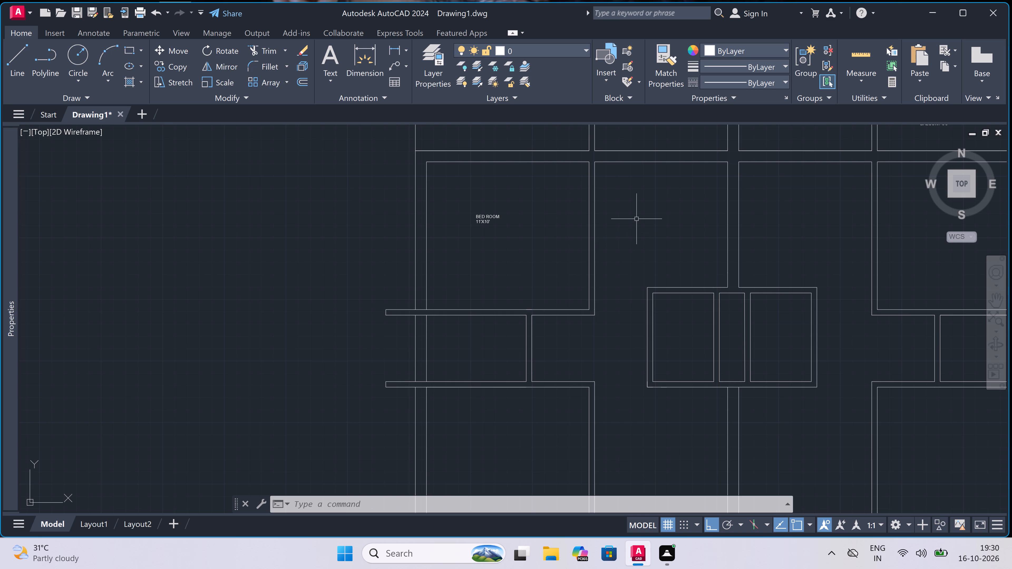
scroll(637, 219, down, 1)
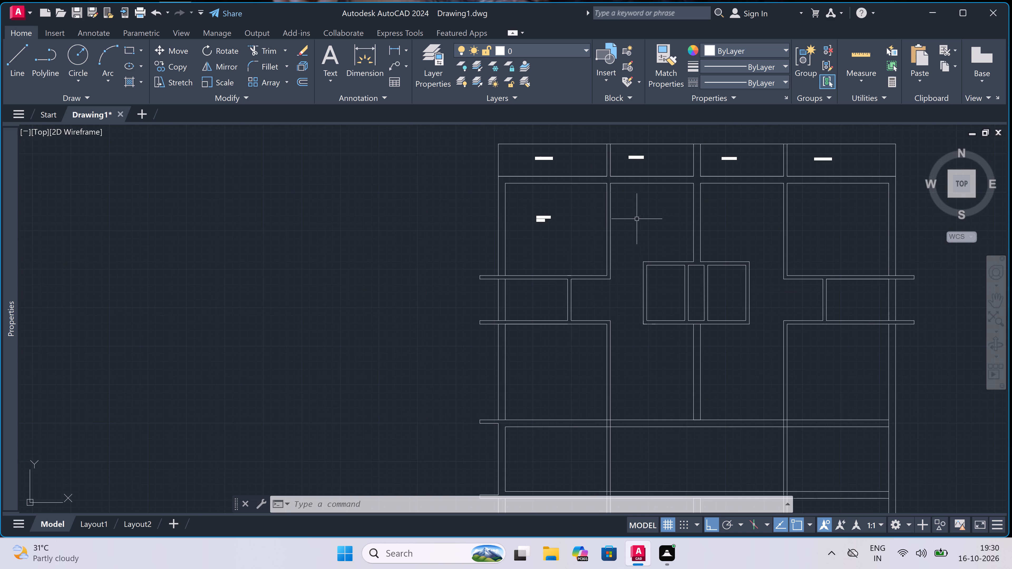
scroll(637, 219, up, 2)
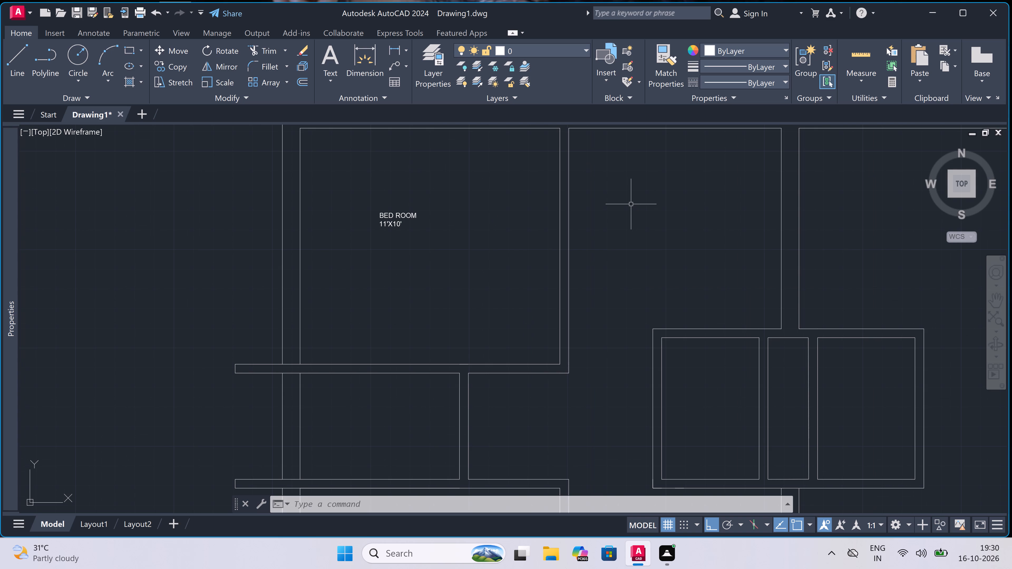
text(mt)
key(space)
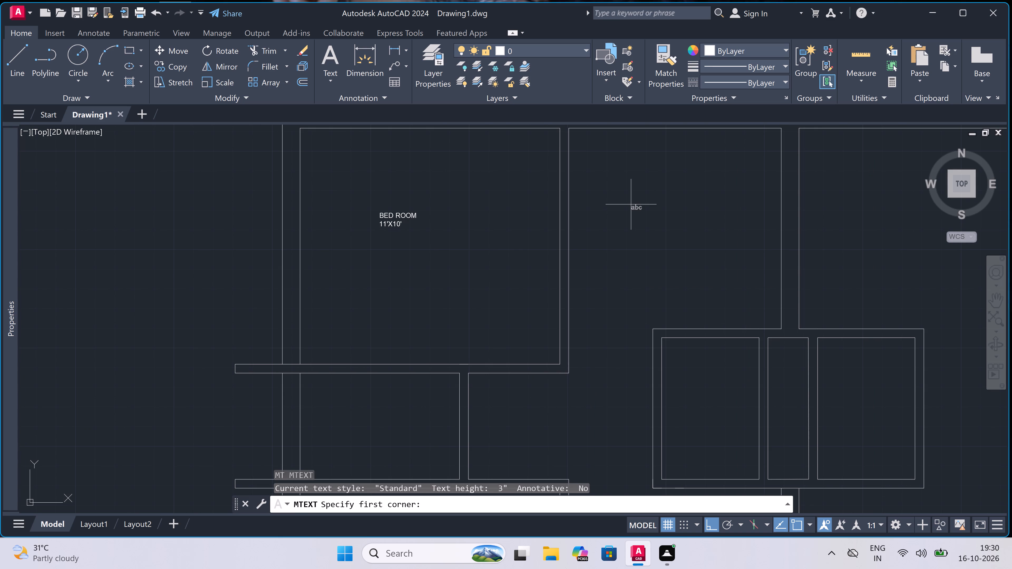
click(649, 188)
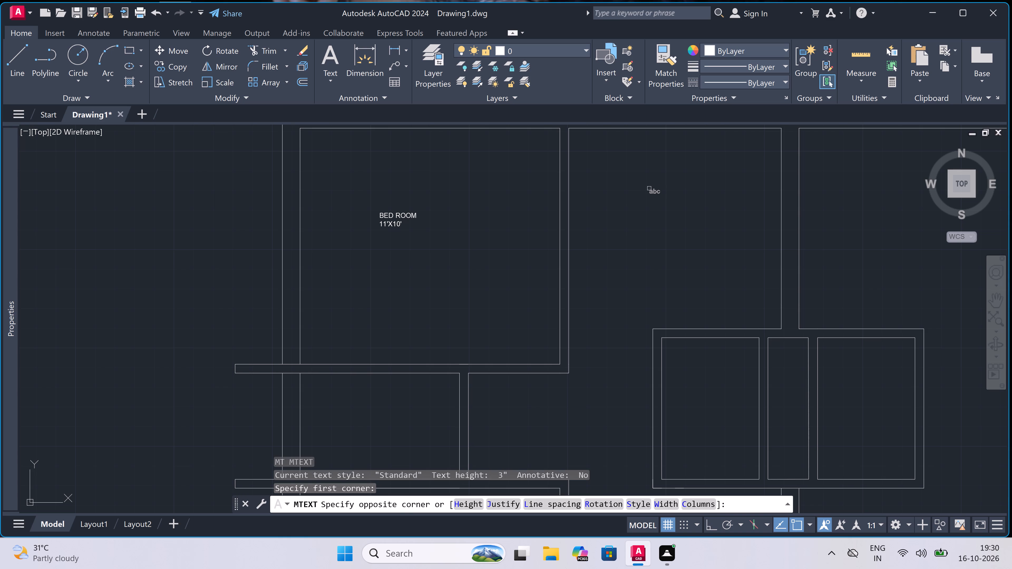
Add a two-line multiline text label reading KITCHEN and 9'X10'9" in the room east of the bedroom.
click(915, 232)
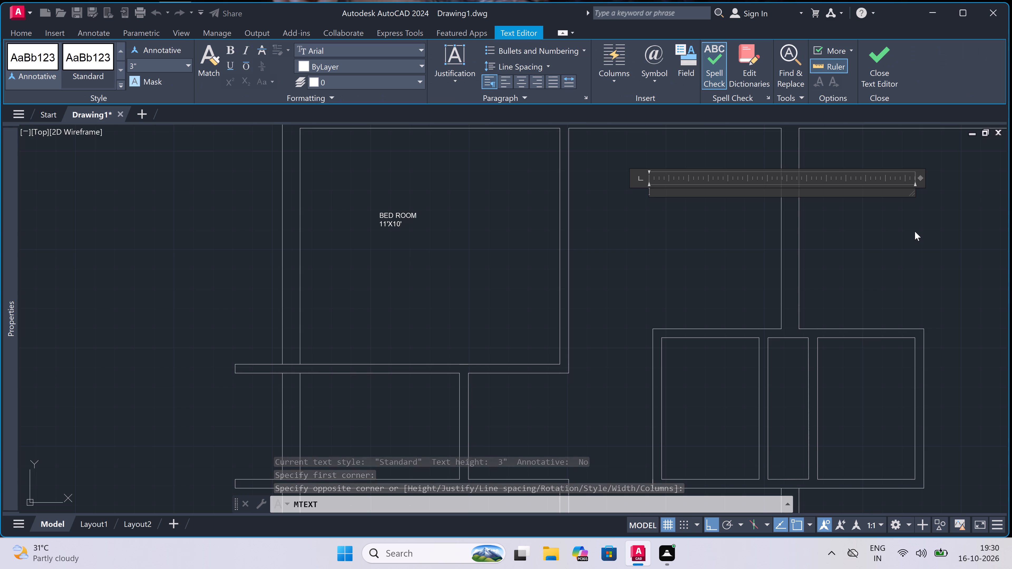
key(k)
key(i)
text(TCHEN)
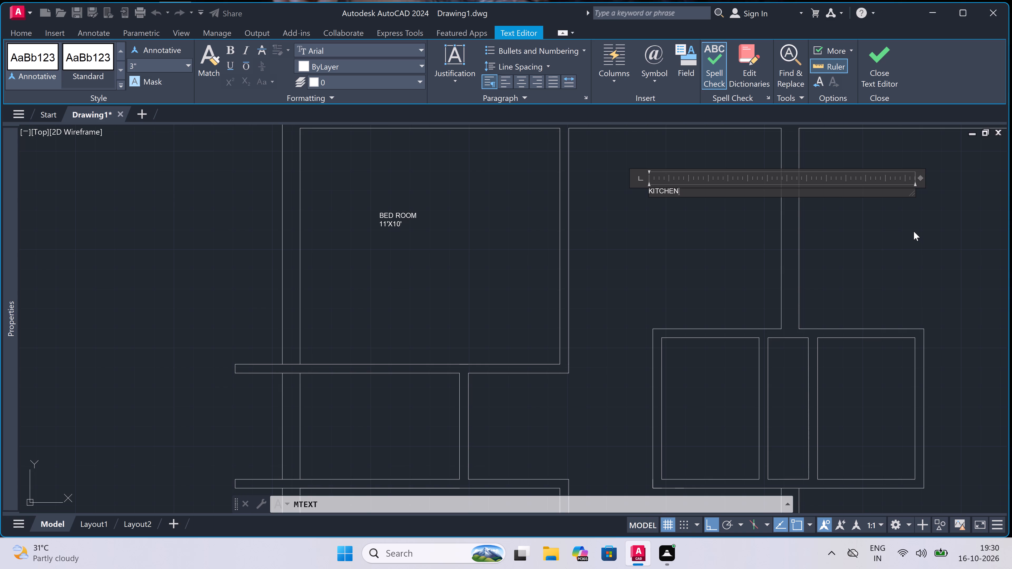
key(Return)
key(9)
key(apostrophe)
key(x)
key(1)
key(0)
text('9)
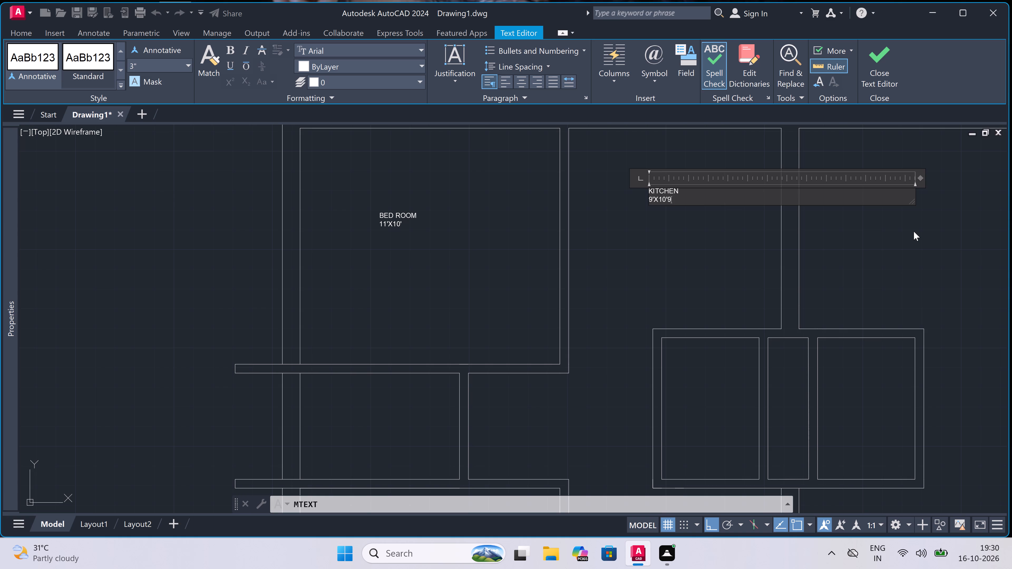
key(shift+quotedbl)
click(674, 403)
drag(675, 403, 698, 403)
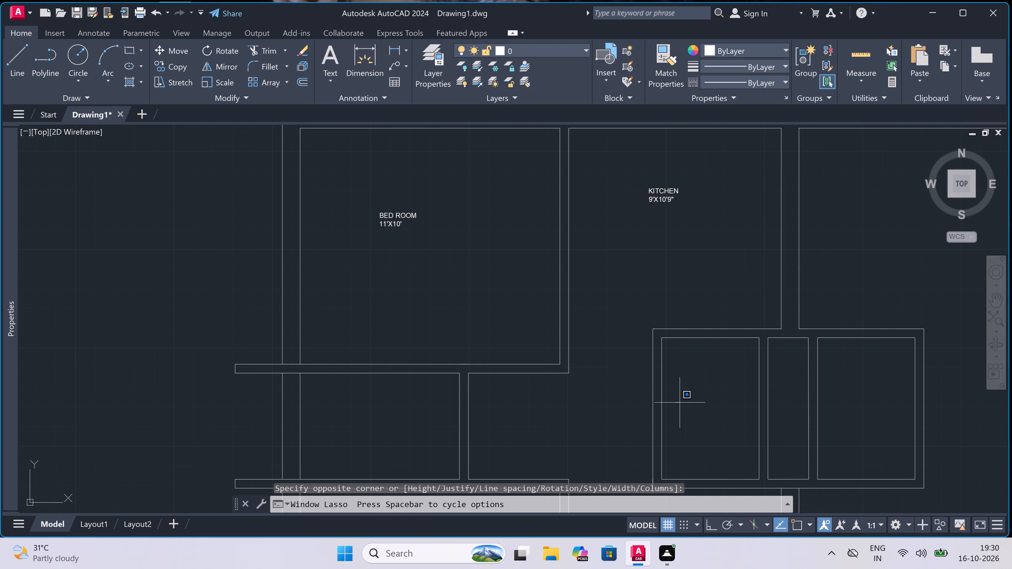
drag(698, 403, 675, 399)
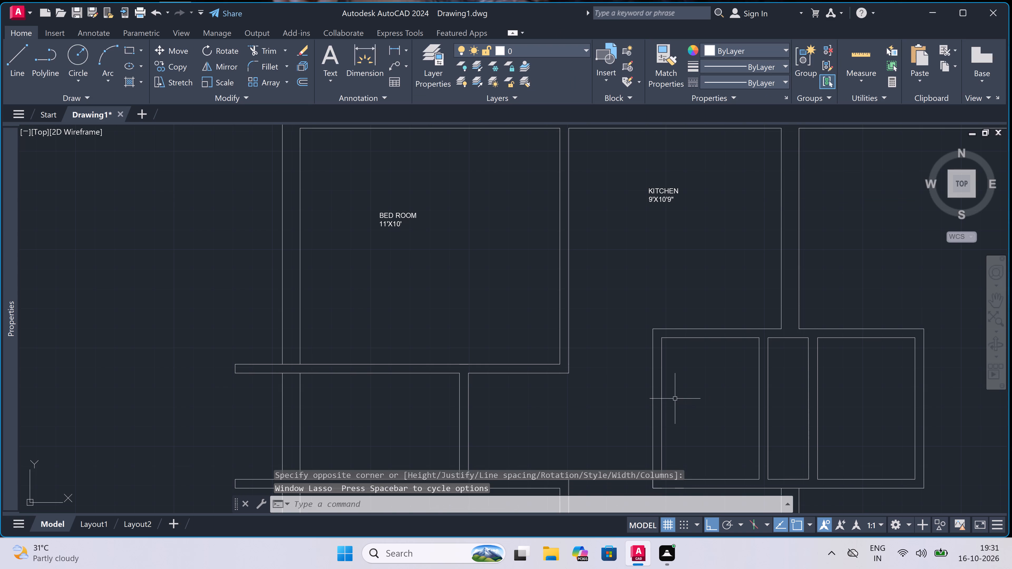
Add a two-line multiline text label reading TOILET and 4'6"x6'9" inside the western small room south of the kitchen.
key(m)
text(t)
key(space)
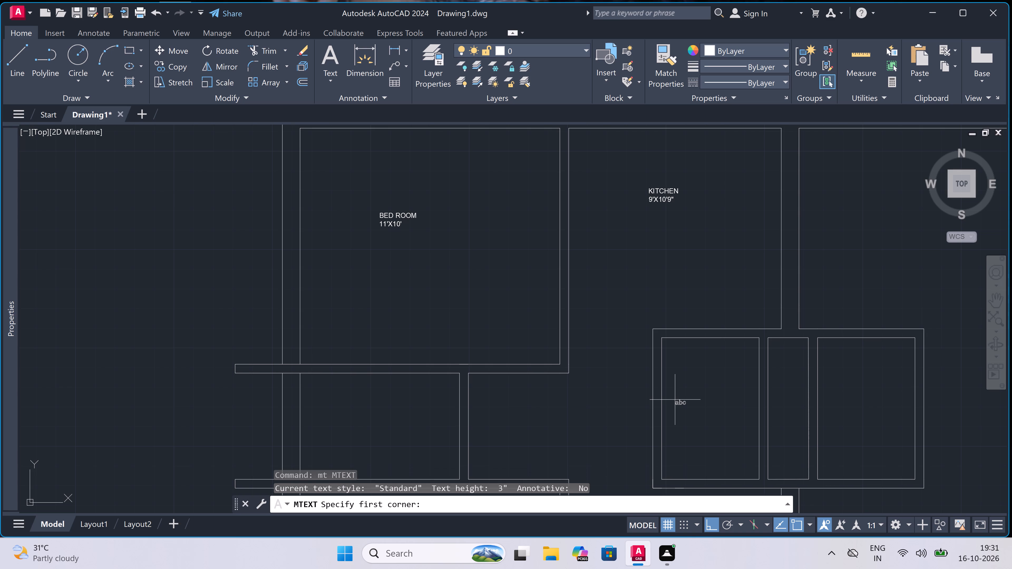
click(675, 400)
click(675, 400)
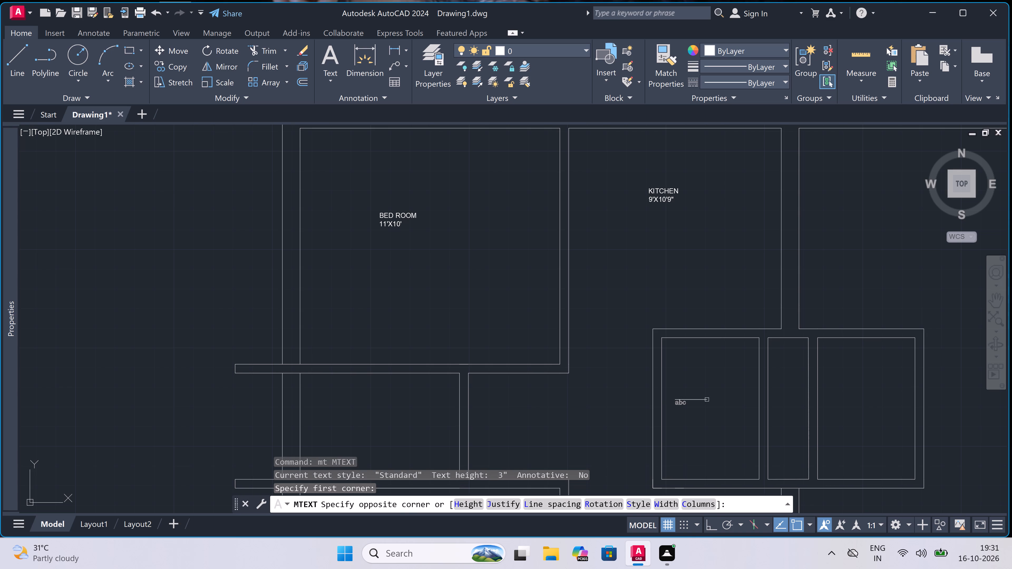
click(785, 423)
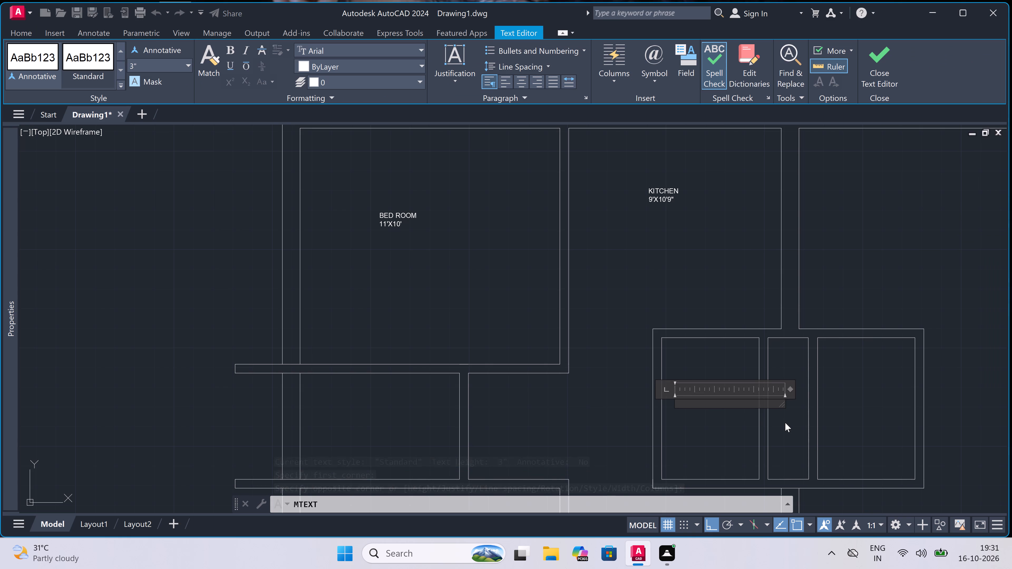
text(TOIL)
text(ET)
key(Return)
key(4)
key(apostrophe)
key(6)
text("x)
text(6')
text(9")
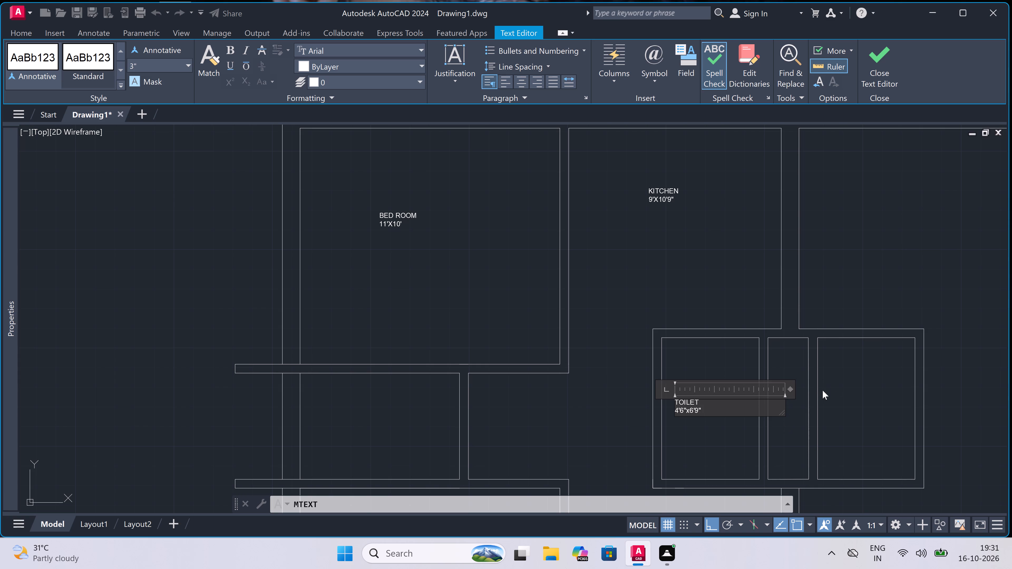
click(844, 384)
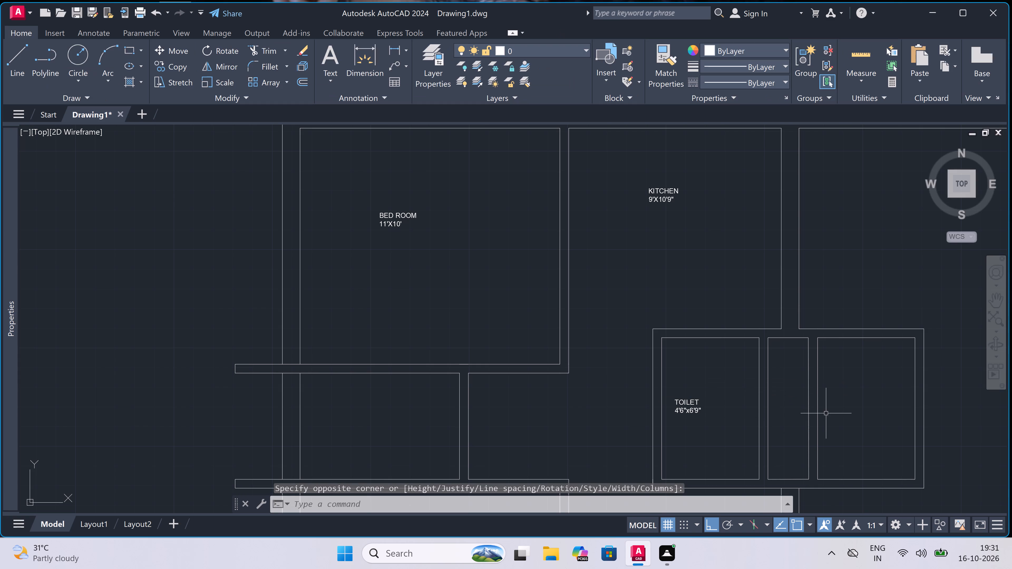
Add a two-line multiline text label reading TOILET and 4'6"x6'9" inside the eastern small room south of the kitchen.
click(842, 399)
text(mt)
key(space)
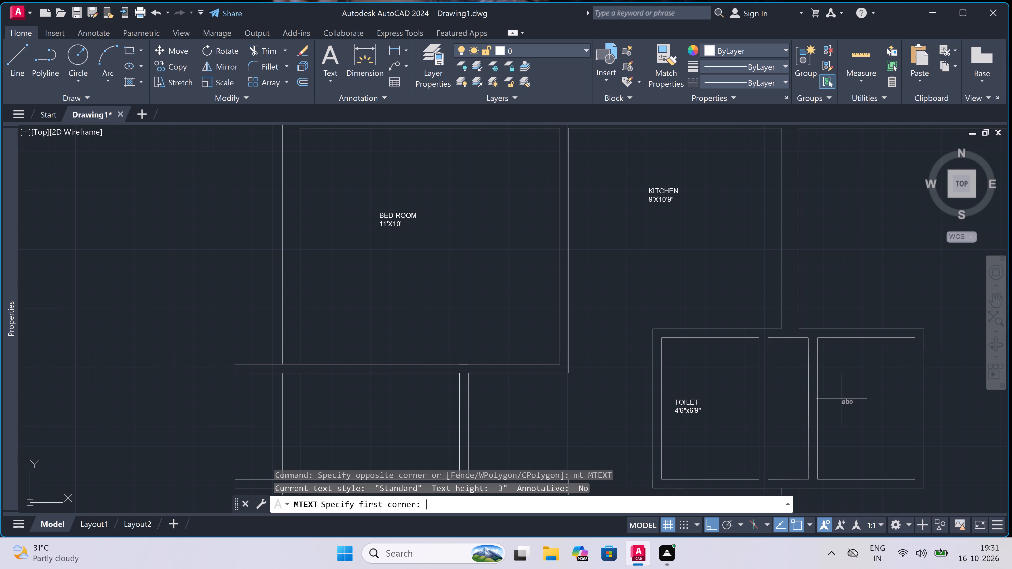
click(834, 401)
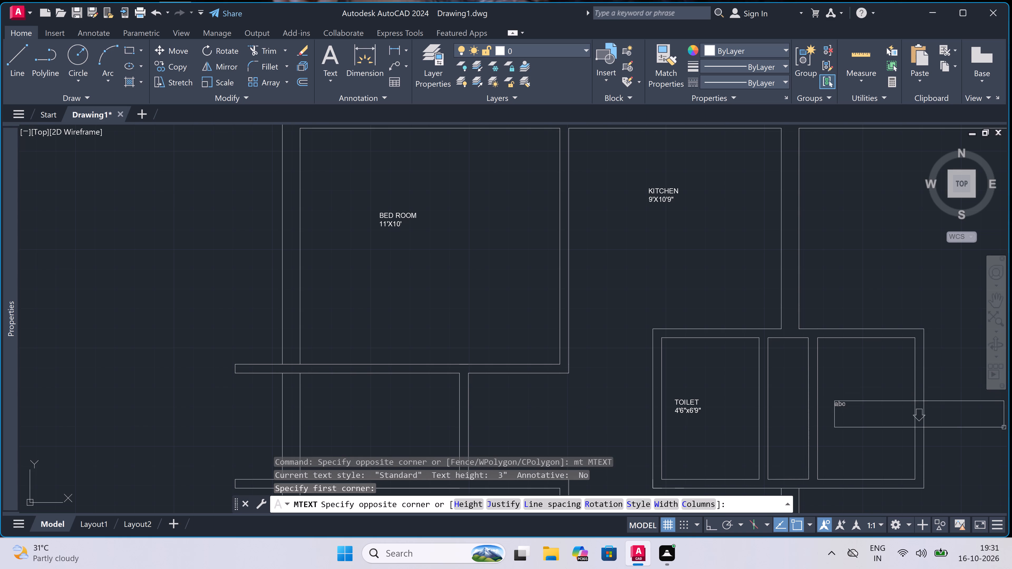
click(1001, 420)
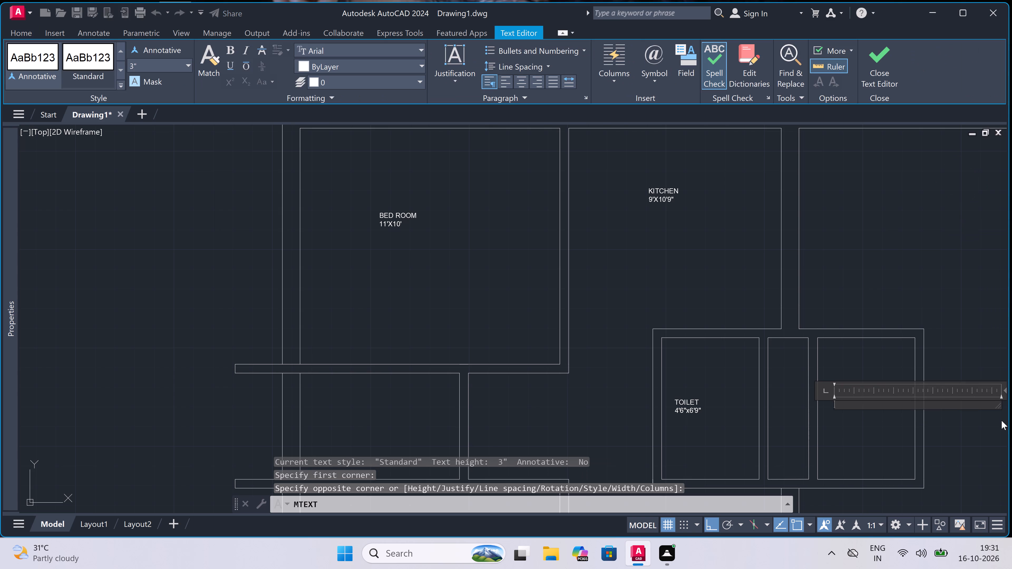
key(t)
text(OIL)
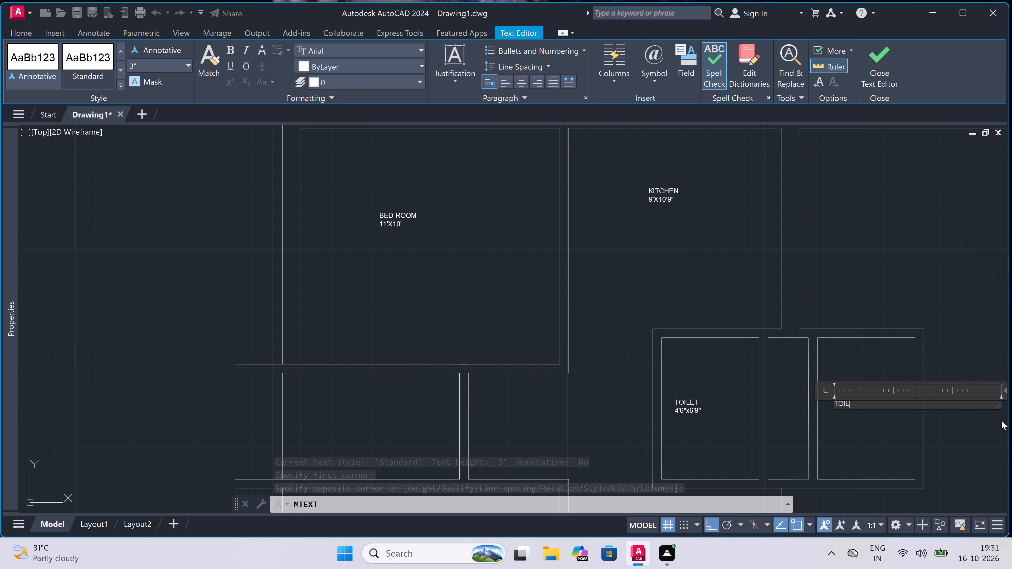
key(w)
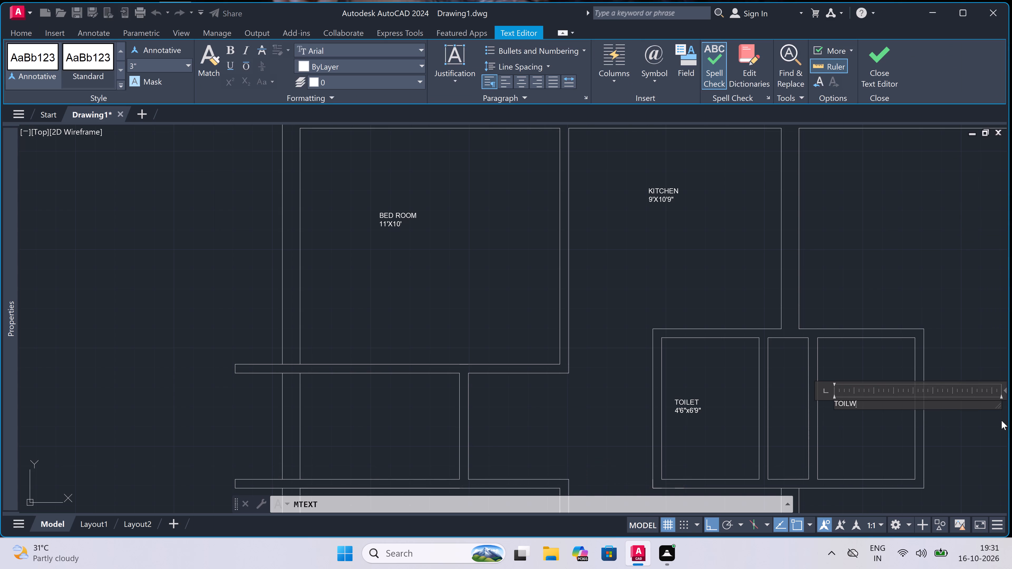
key(BackSpace)
text(ET)
key(Return)
key(4)
key(apostrophe)
key(6)
text("x)
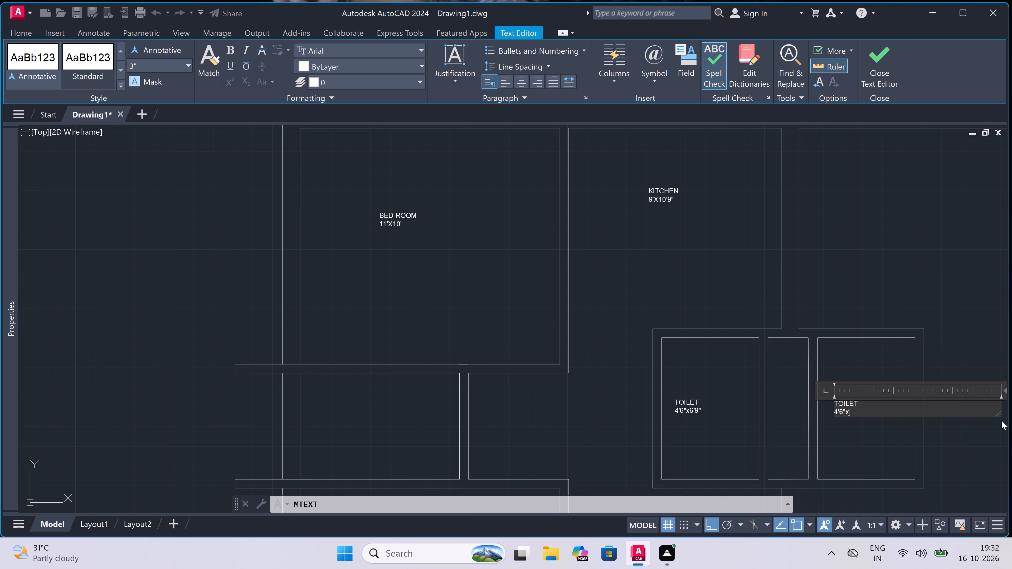
text(6')
key(9)
key(shift+quotedbl)
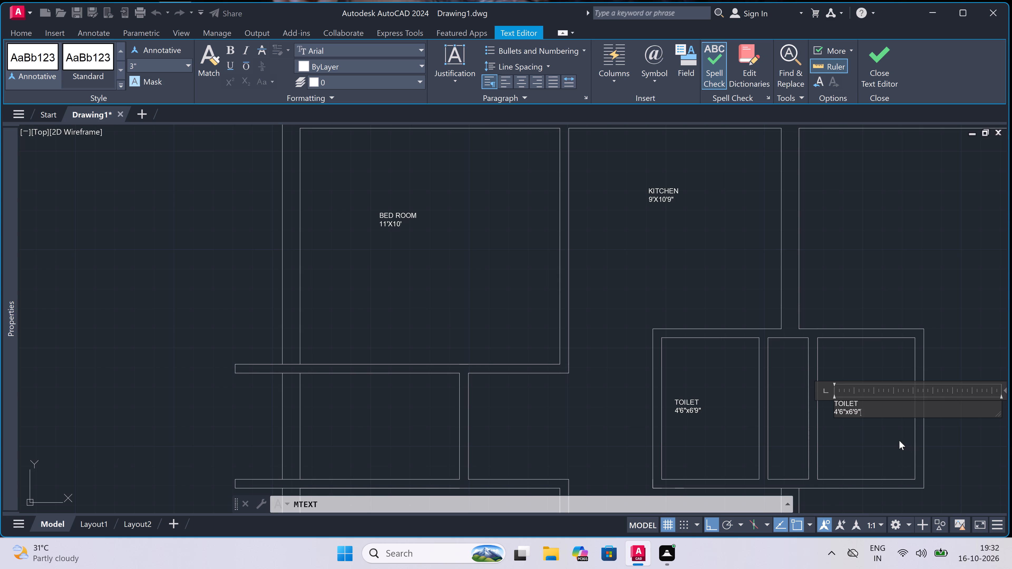
click(899, 440)
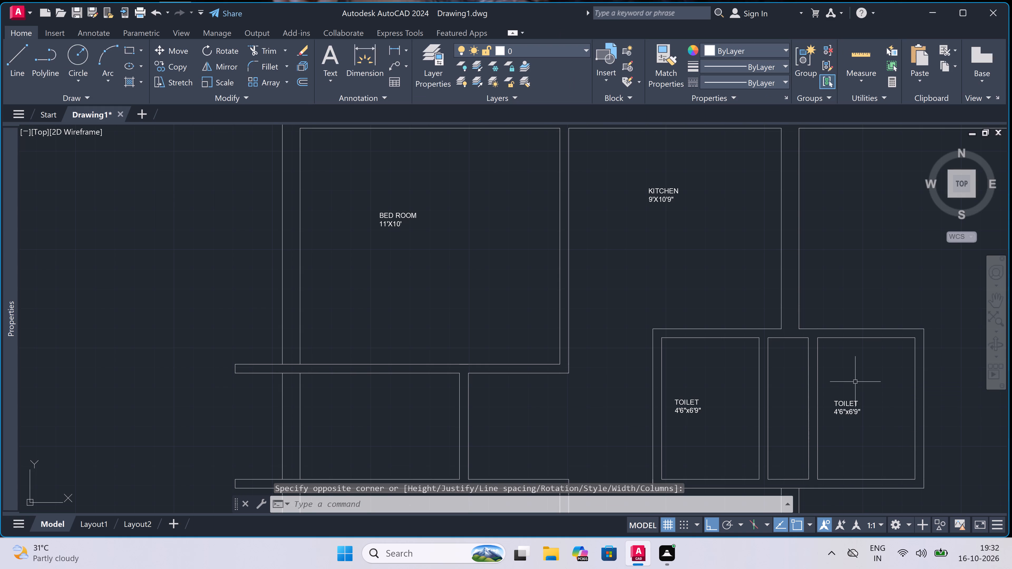
Add a two-line multiline text label reading KITCHEN and 9'X10'9" in the room east of the existing kitchen.
scroll(714, 78, down, 2)
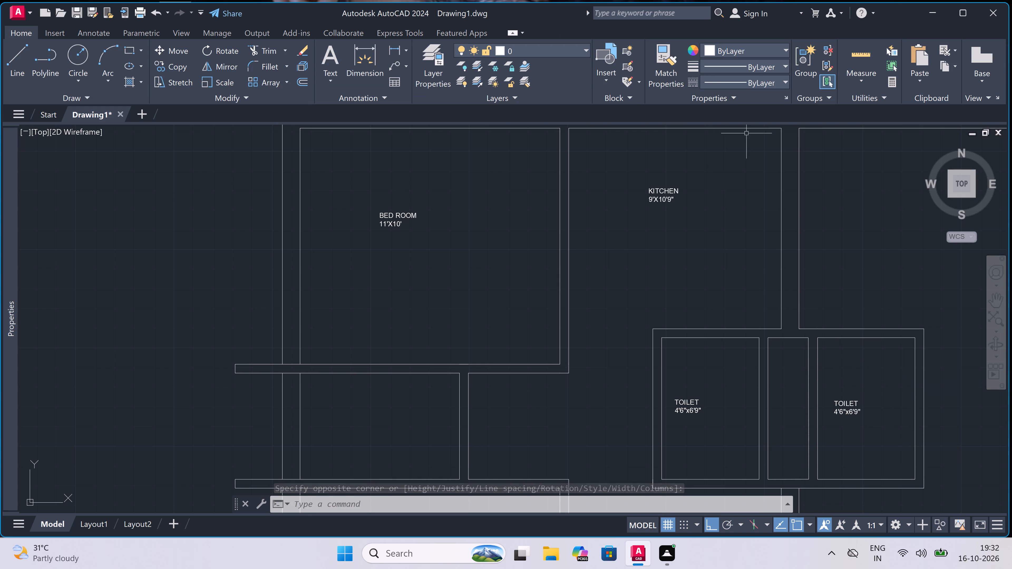
scroll(748, 273, down, 1)
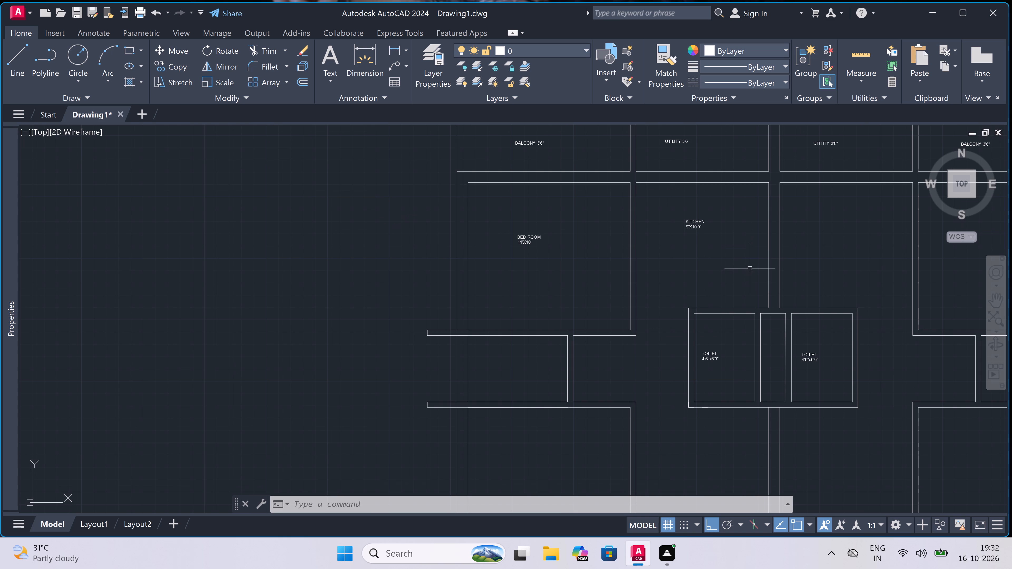
click(818, 229)
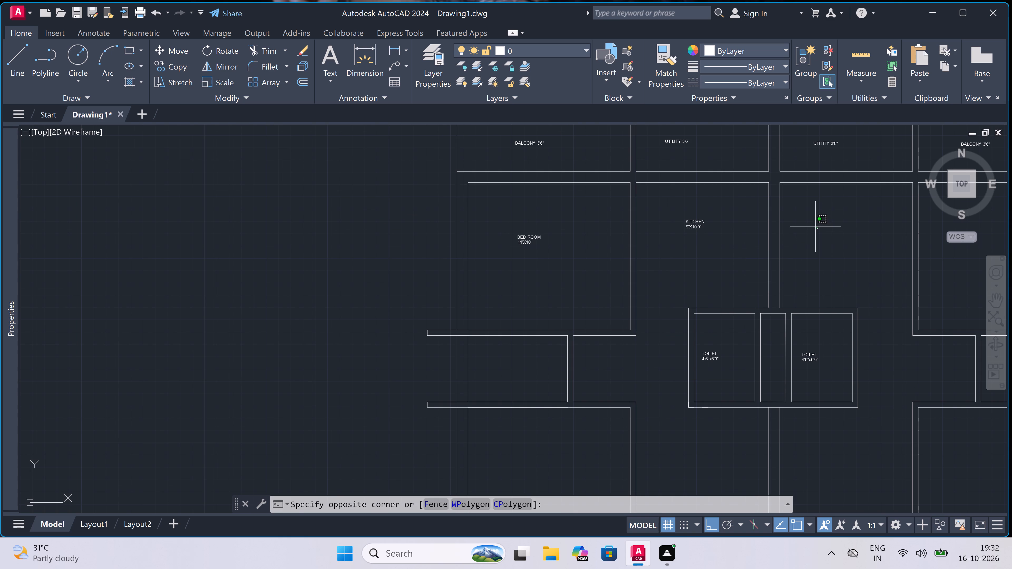
scroll(815, 227, up, 1)
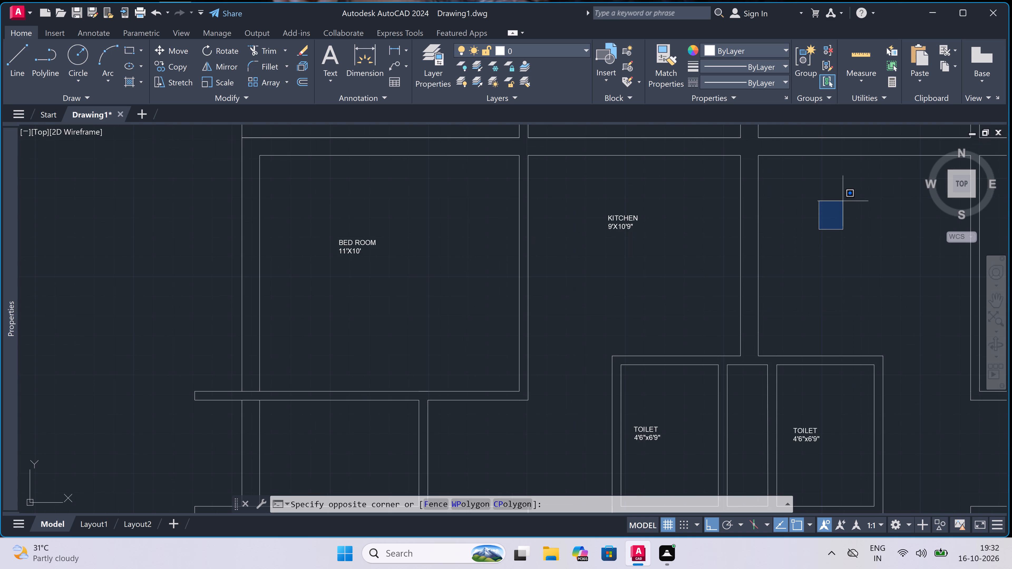
key(Escape)
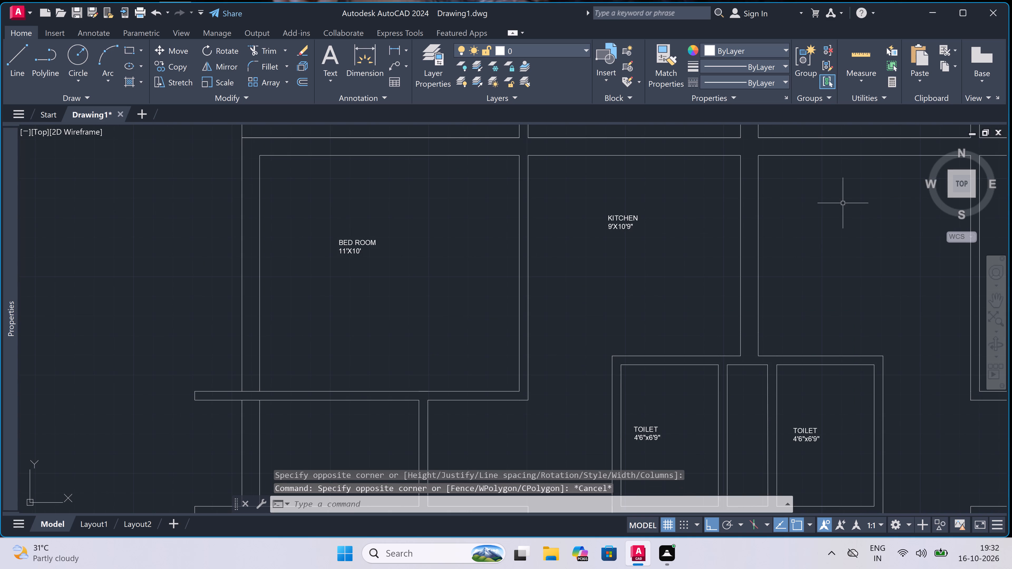
text(mt)
key(space)
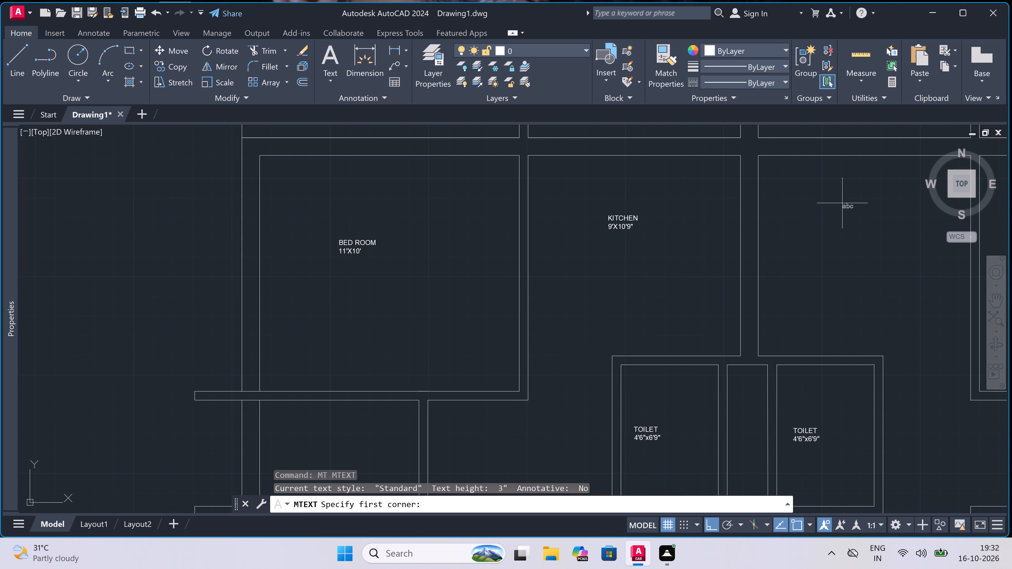
double_click(835, 221)
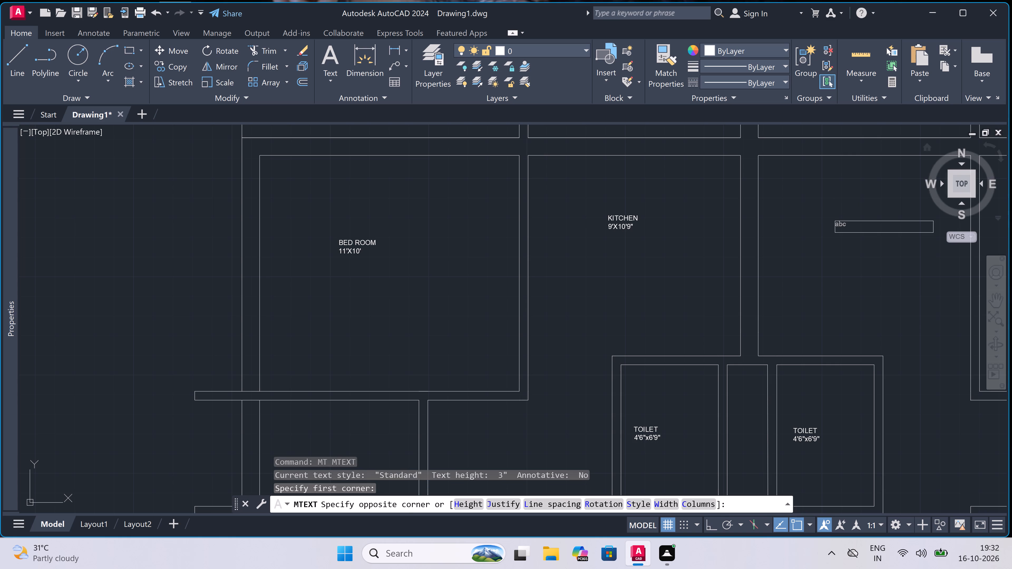
click(993, 262)
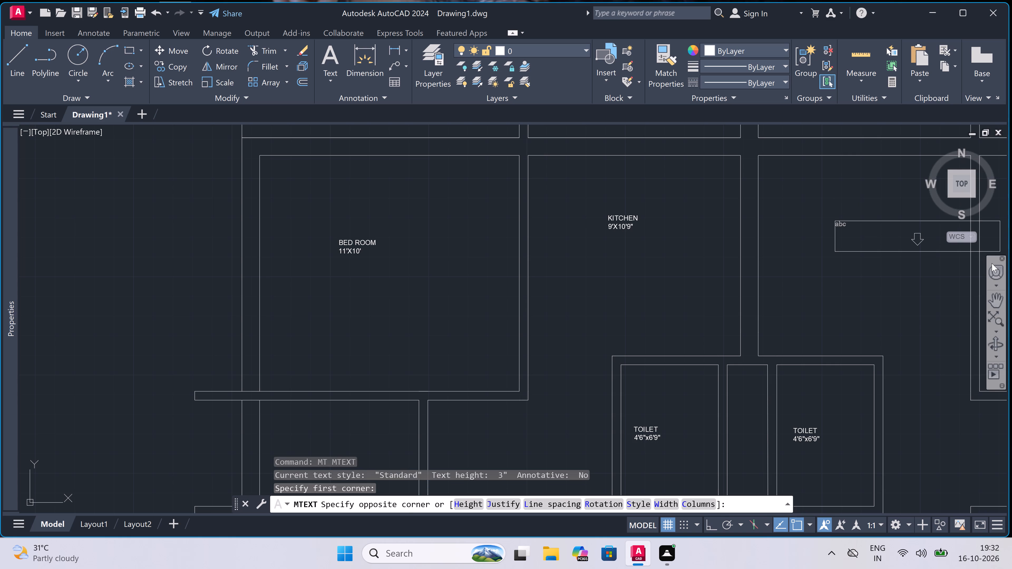
click(977, 261)
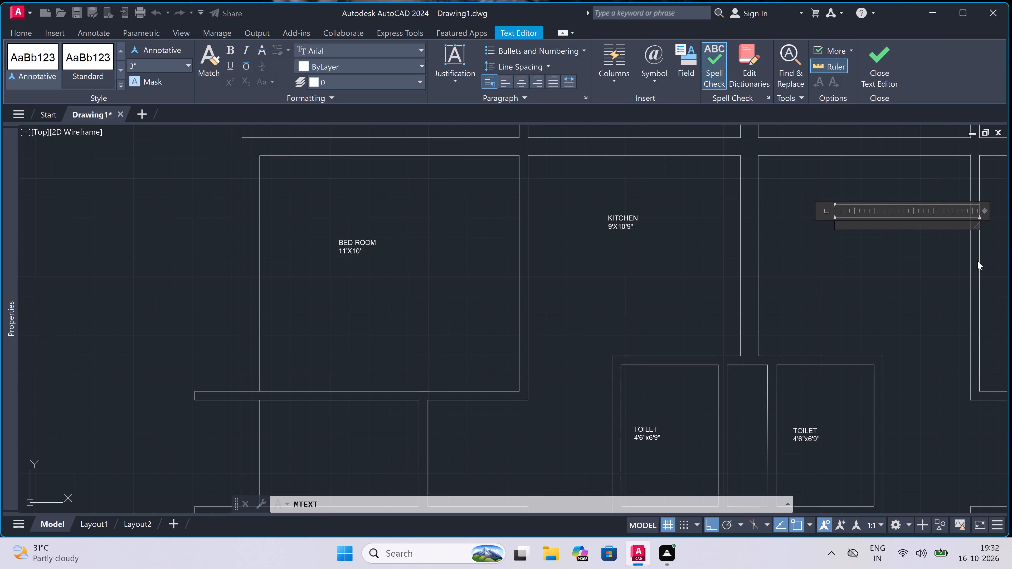
text(KITCHEN)
key(Return)
key(9)
key(apostrophe)
key(x)
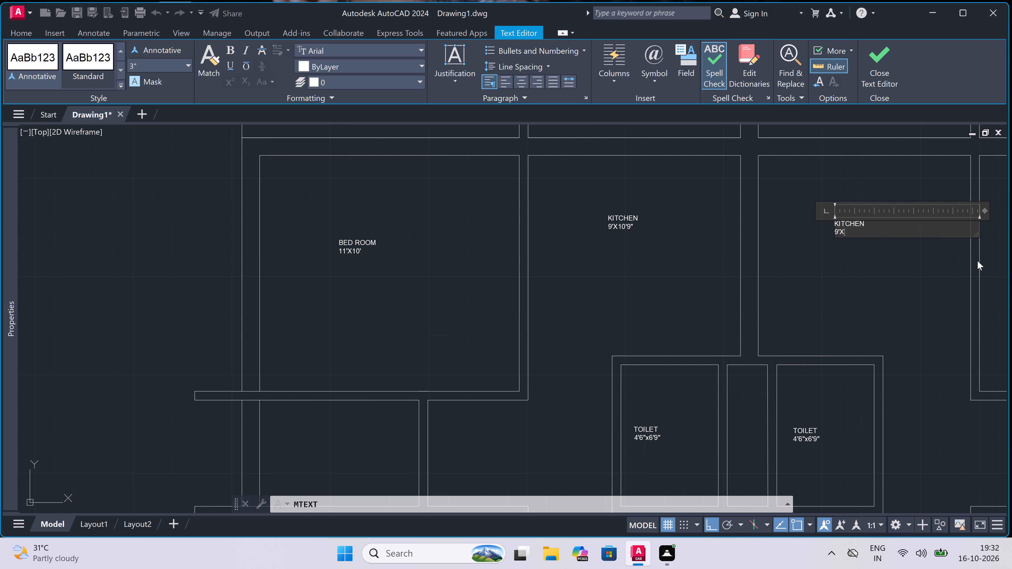
text(10)
key(apostrophe)
key(9)
key(shift+quotedbl)
click(854, 262)
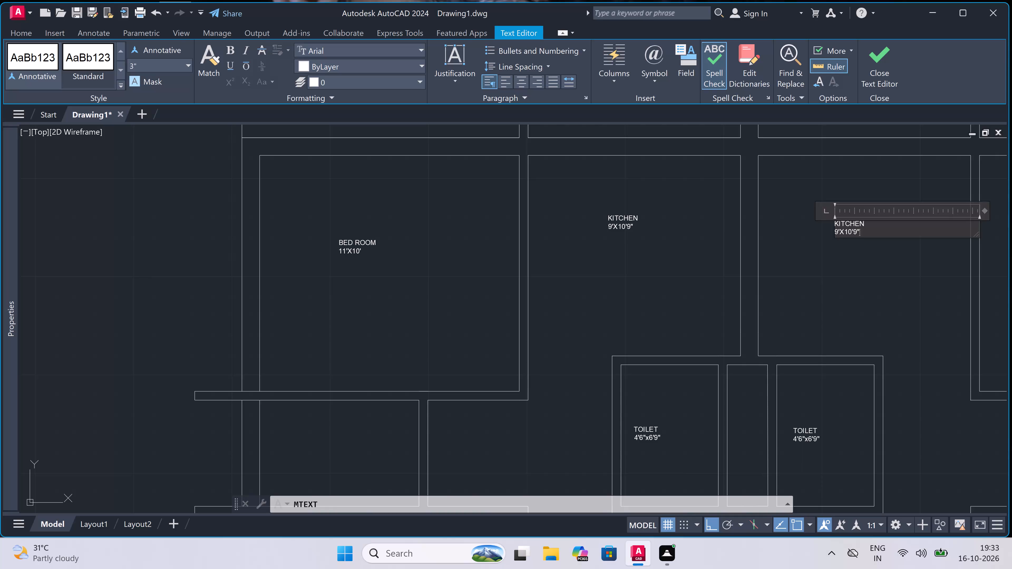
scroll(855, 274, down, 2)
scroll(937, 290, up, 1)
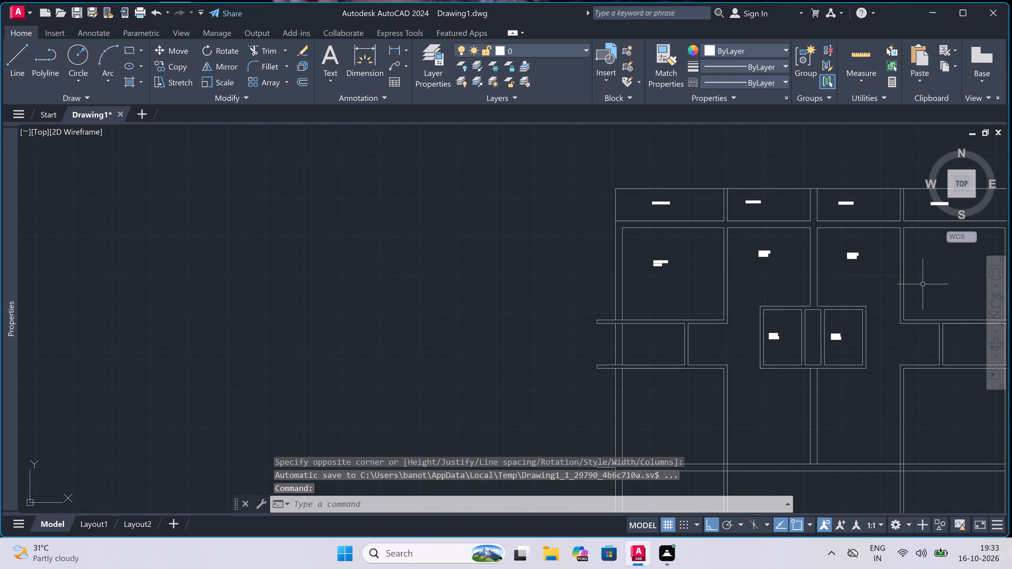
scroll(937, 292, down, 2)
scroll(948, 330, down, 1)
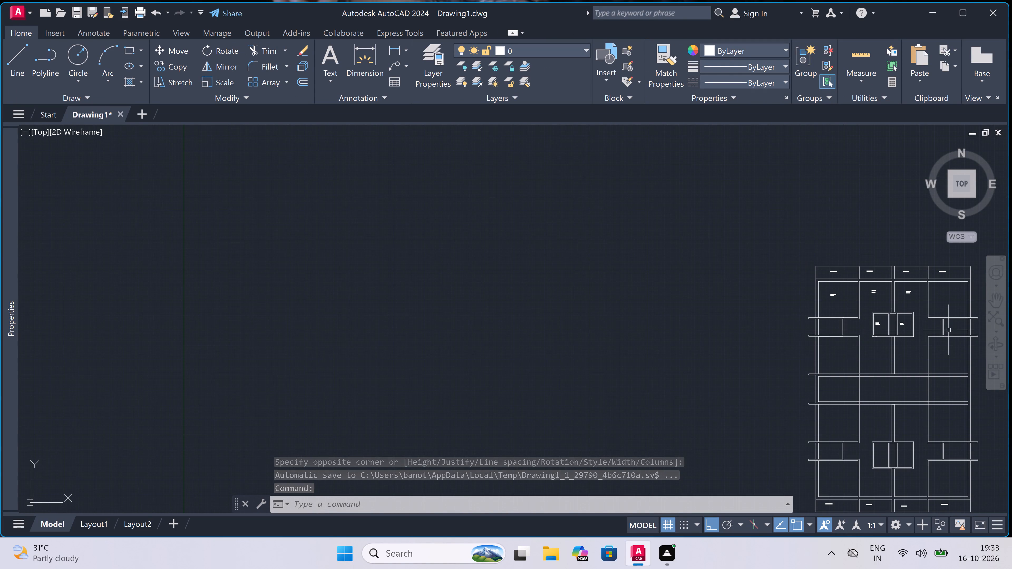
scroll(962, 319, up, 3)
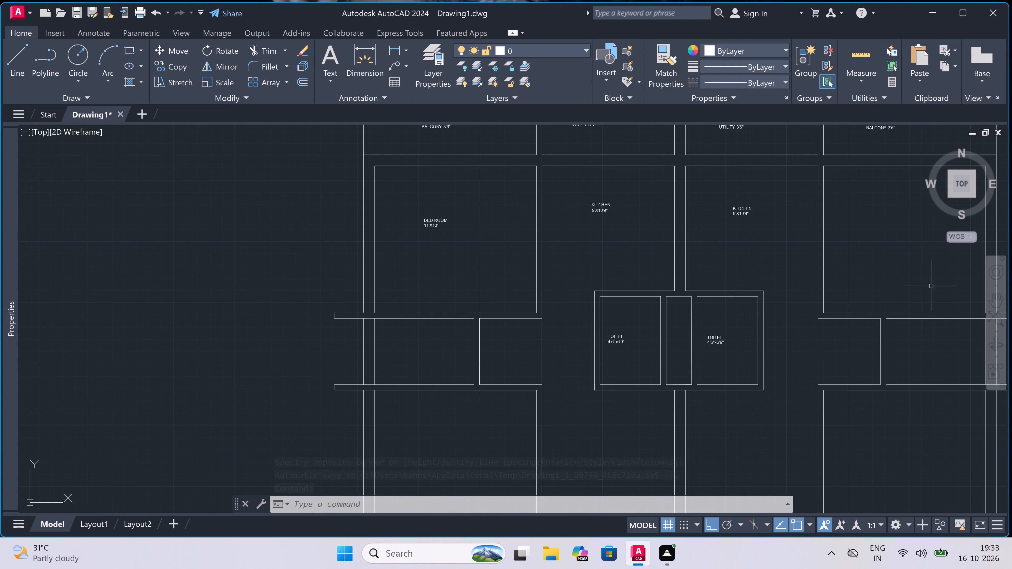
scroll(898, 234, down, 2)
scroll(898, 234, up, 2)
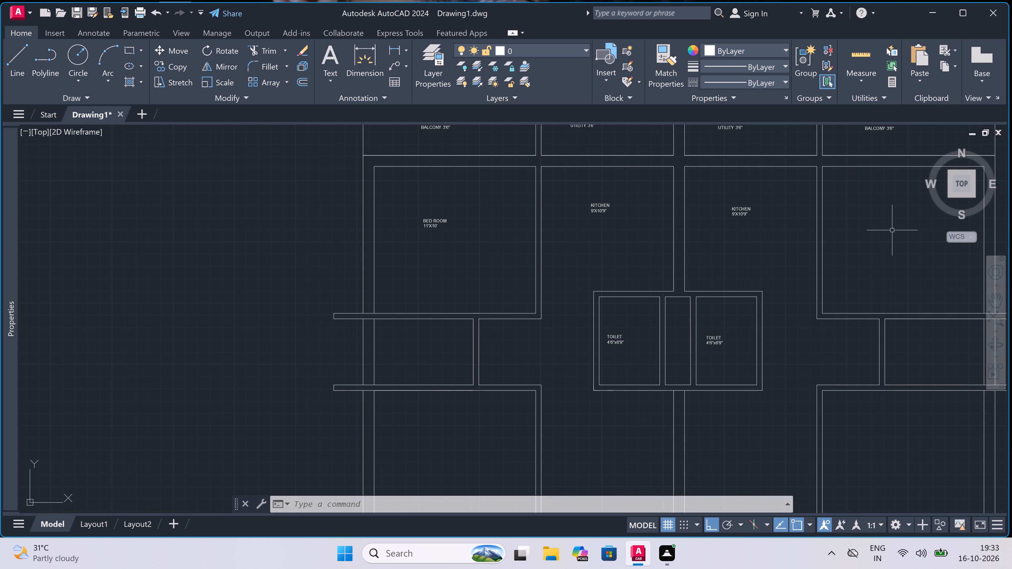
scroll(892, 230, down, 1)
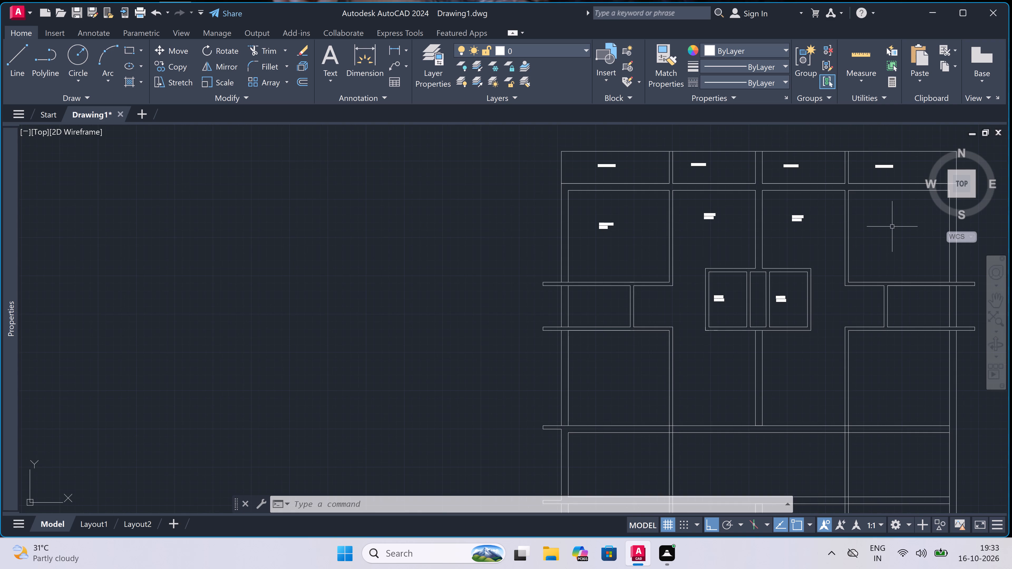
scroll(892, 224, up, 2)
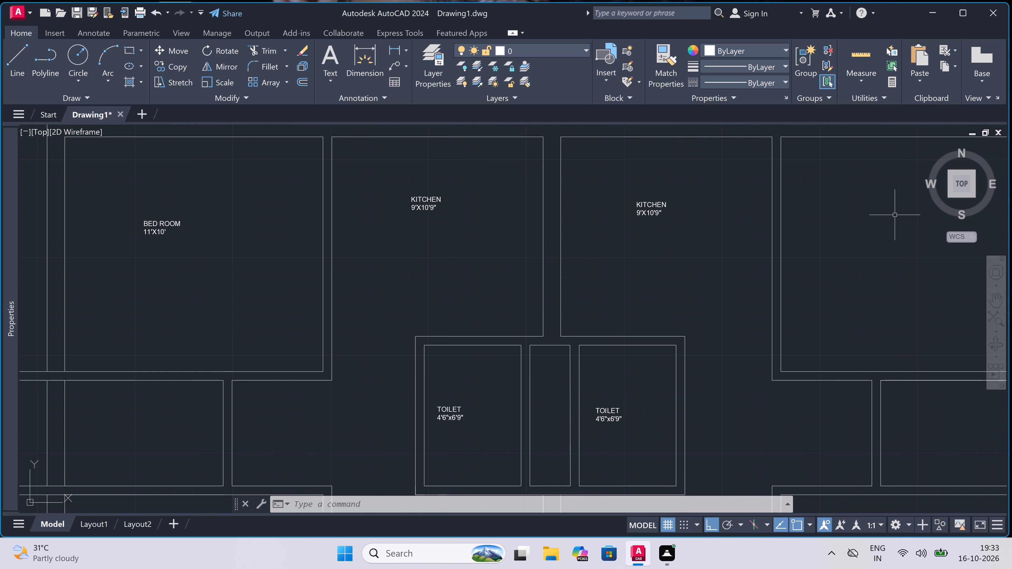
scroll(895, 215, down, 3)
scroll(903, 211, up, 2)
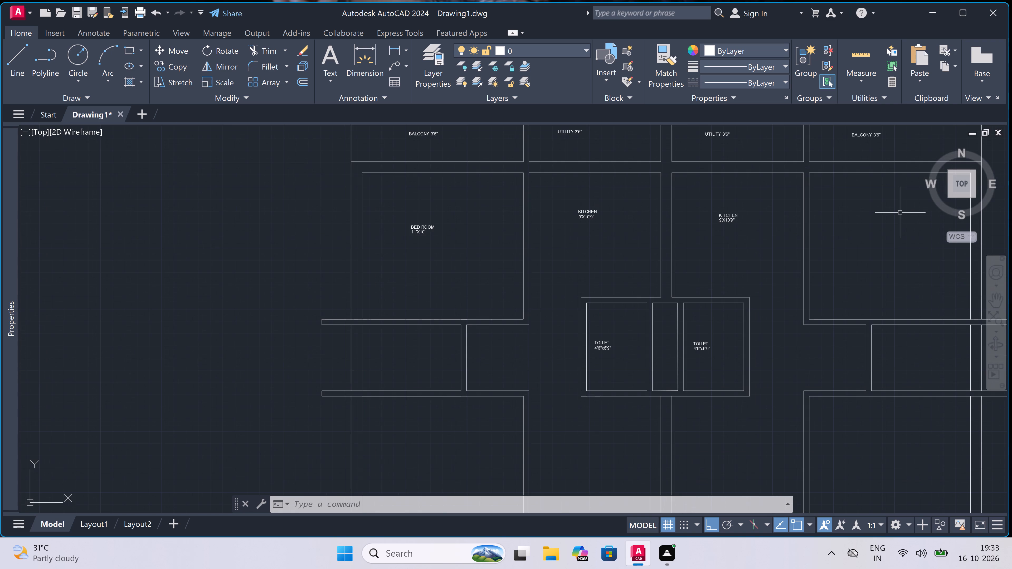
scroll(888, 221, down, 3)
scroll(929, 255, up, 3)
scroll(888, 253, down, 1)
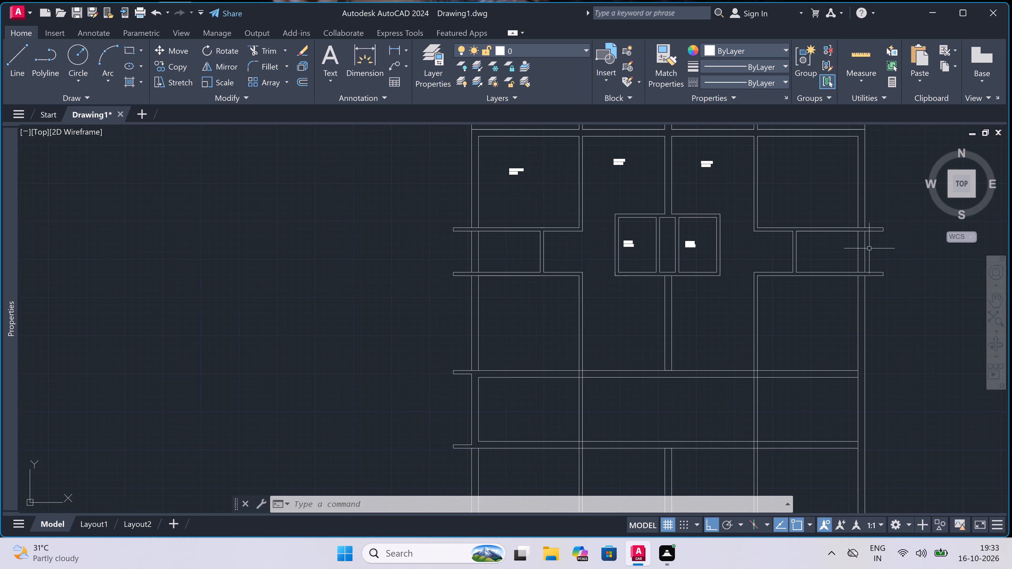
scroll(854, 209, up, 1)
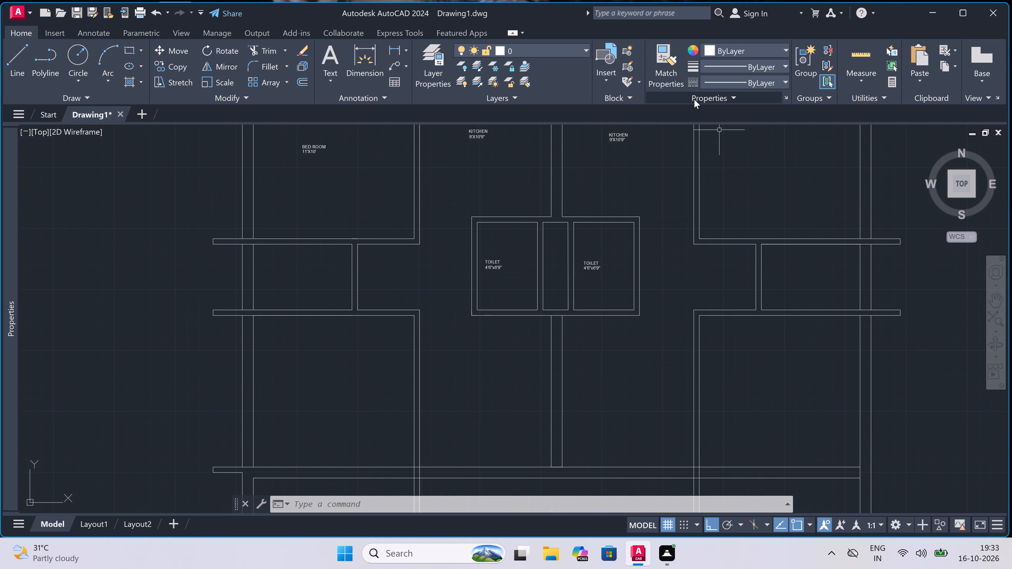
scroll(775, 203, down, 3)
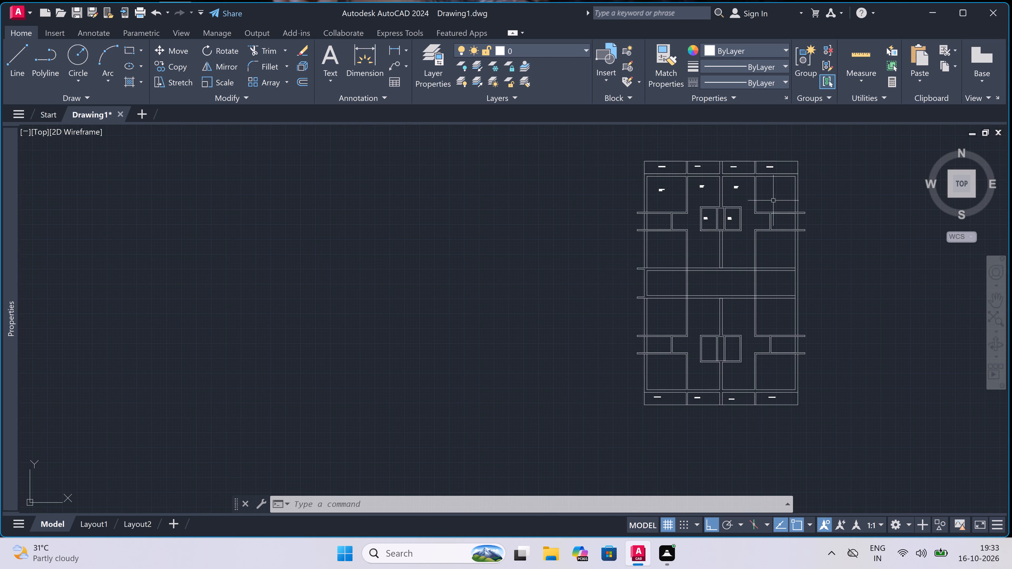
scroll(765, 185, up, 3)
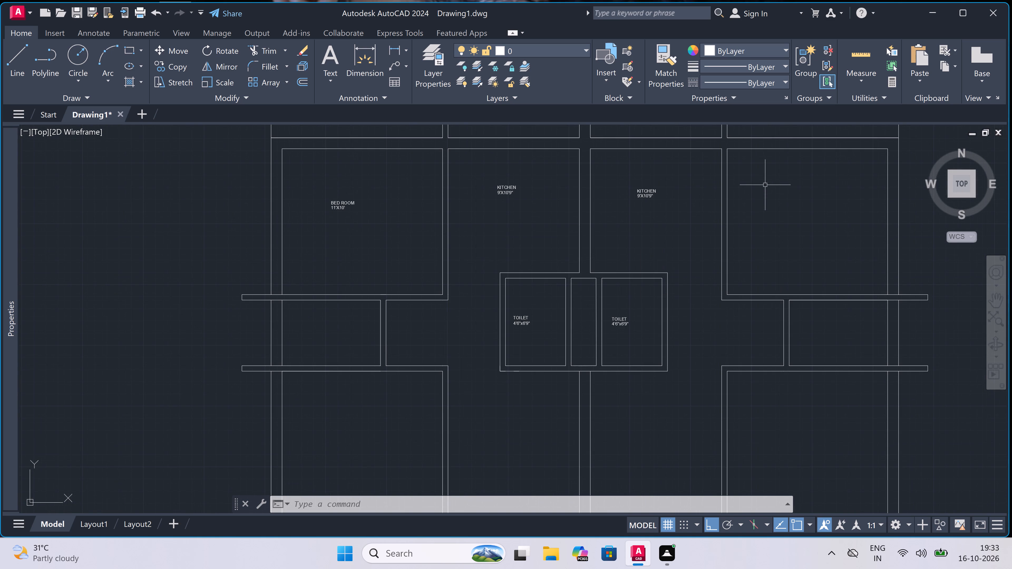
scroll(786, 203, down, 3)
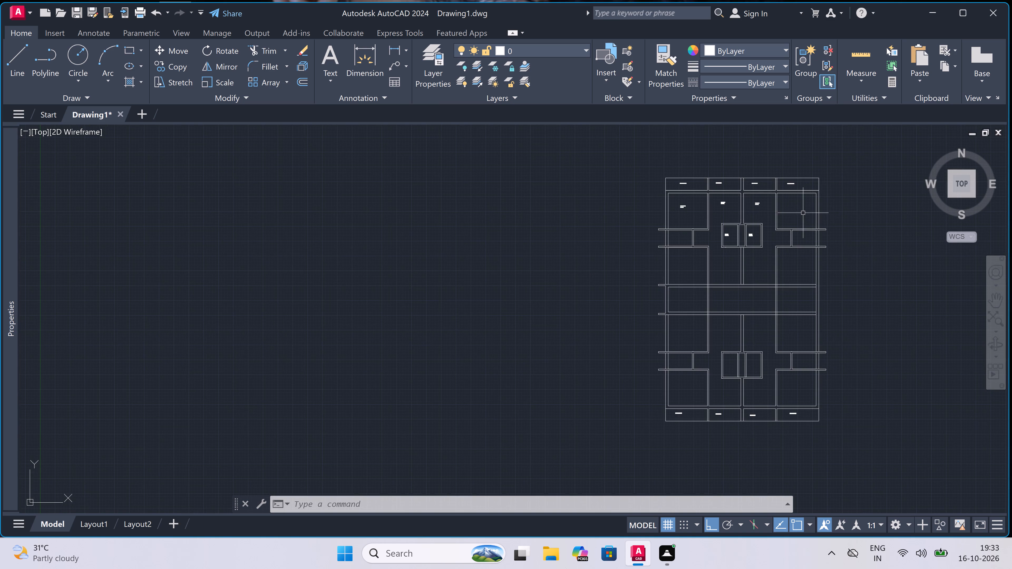
Add a two-line multiline text label reading BED ROOM and 11'X10" in the room east of the eastern kitchen.
scroll(810, 215, up, 3)
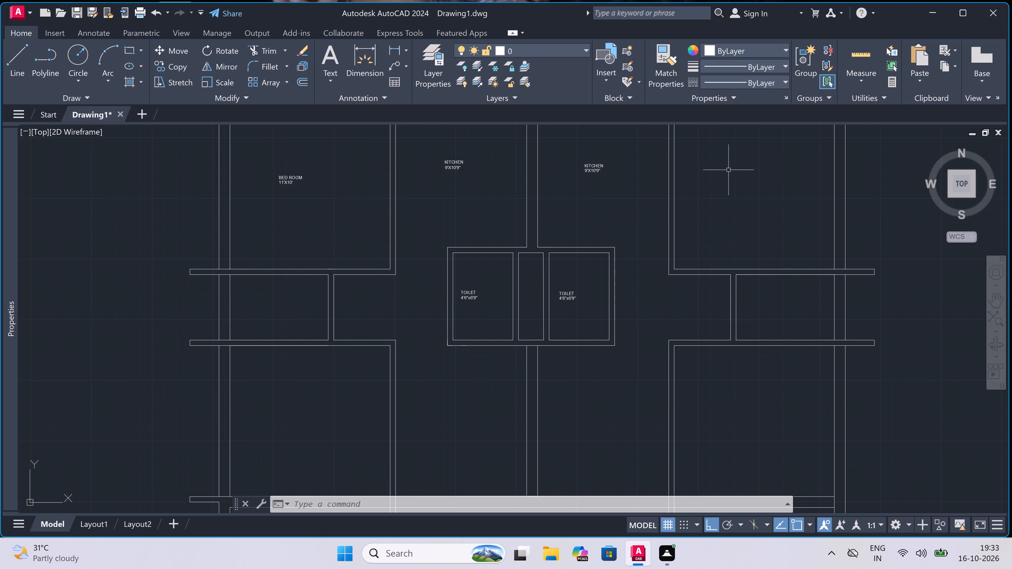
text(mt)
key(space)
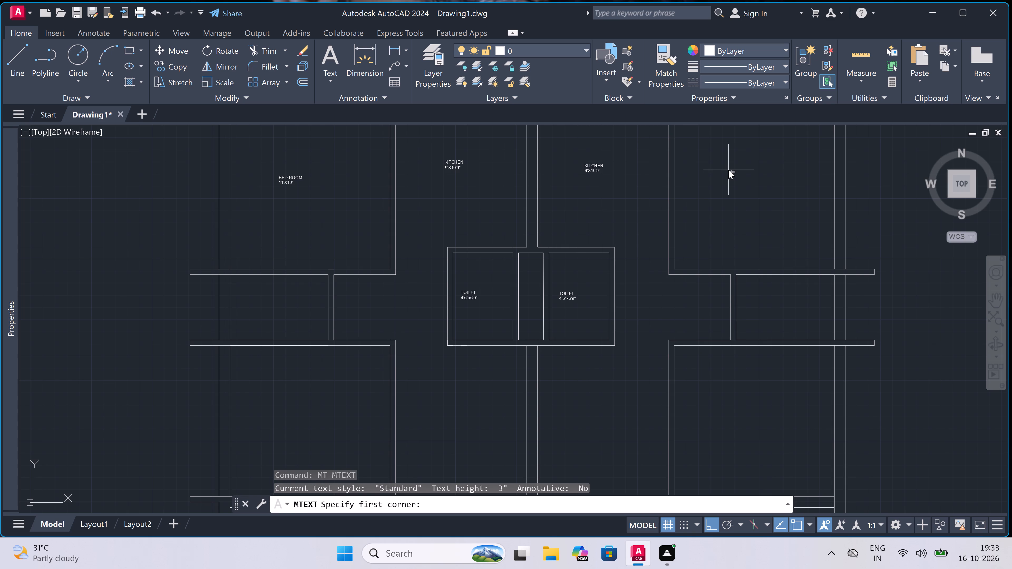
click(728, 170)
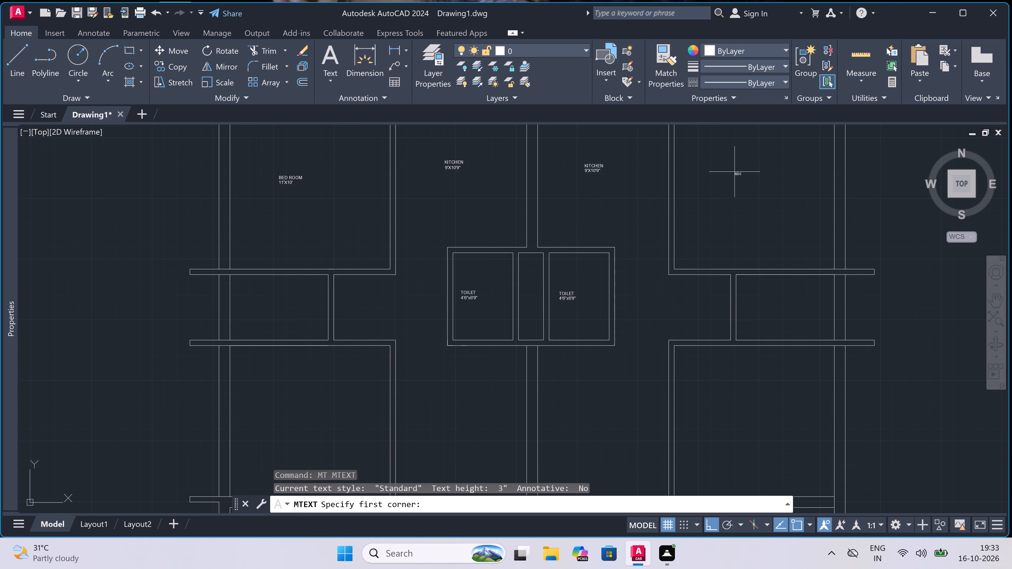
click(734, 172)
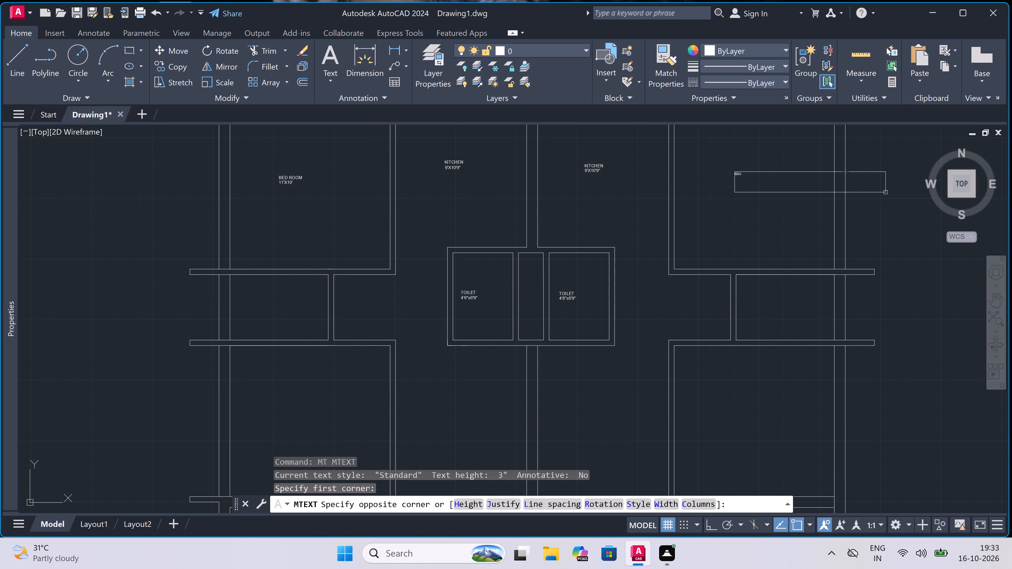
click(885, 192)
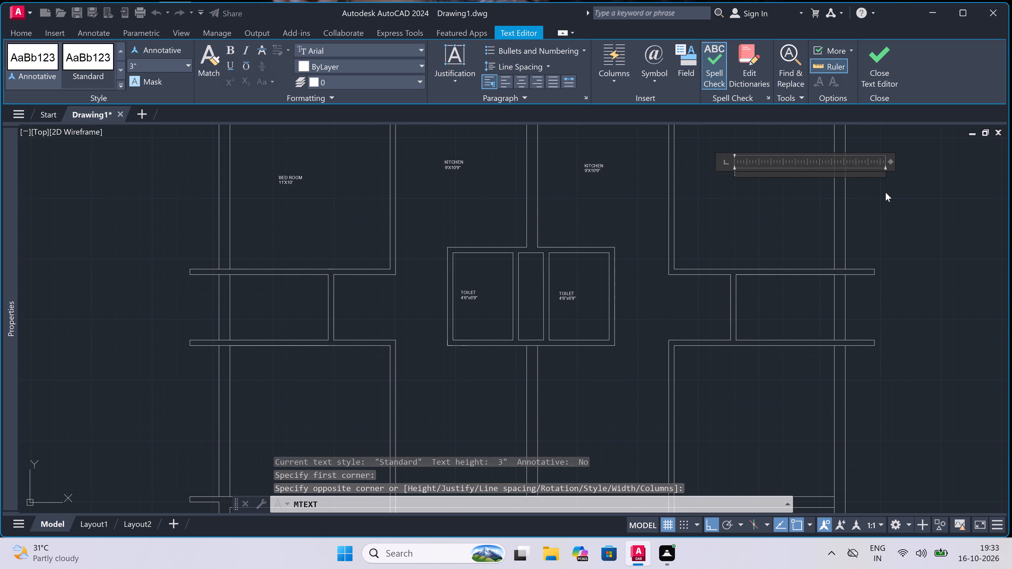
text(BED E)
key(BackSpace)
text(ROOM)
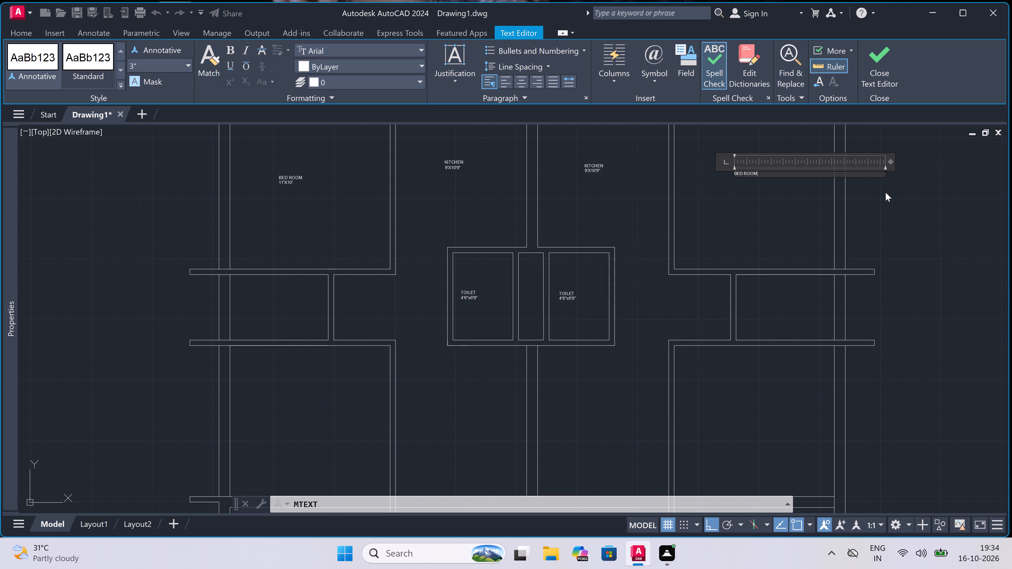
key(Return)
text(11)
text('X)
text(10)
key(shift+quotedbl)
scroll(741, 313, down, 1)
scroll(749, 312, up, 2)
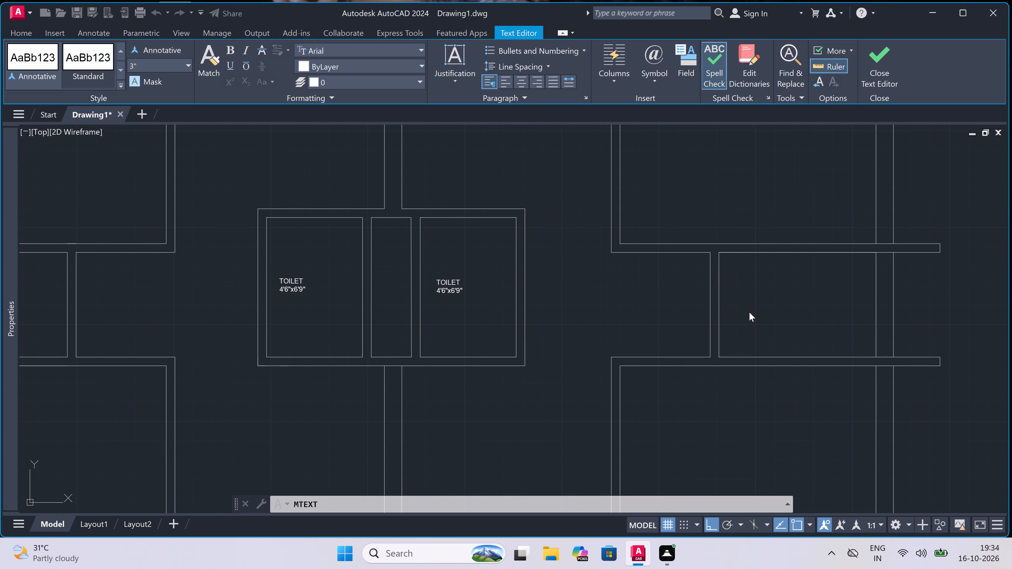
click(760, 287)
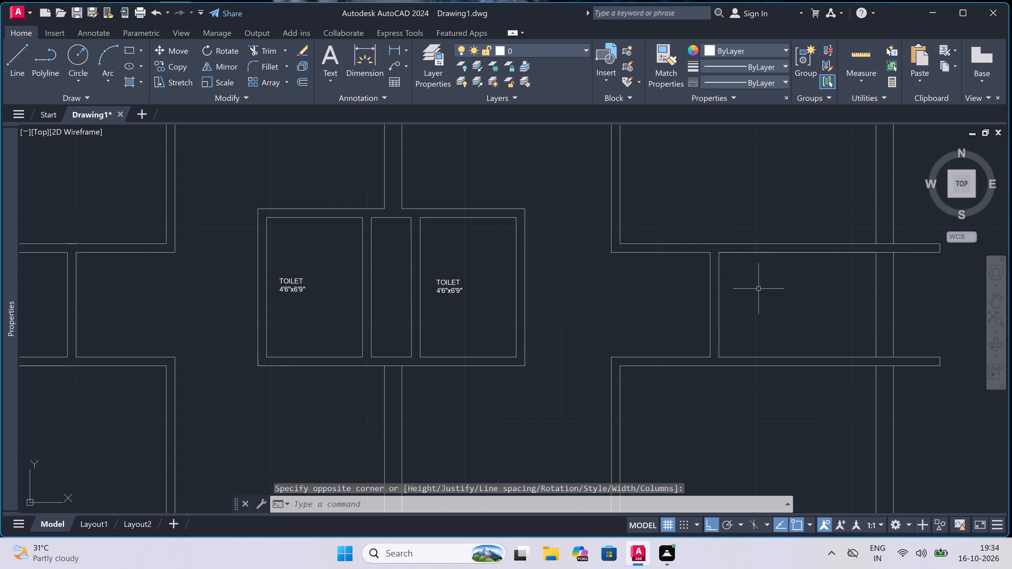
Add a two-line multiline text label reading TOILET and 6'9"x4'6" in the small room south of the eastern bedroom.
text(mt)
key(space)
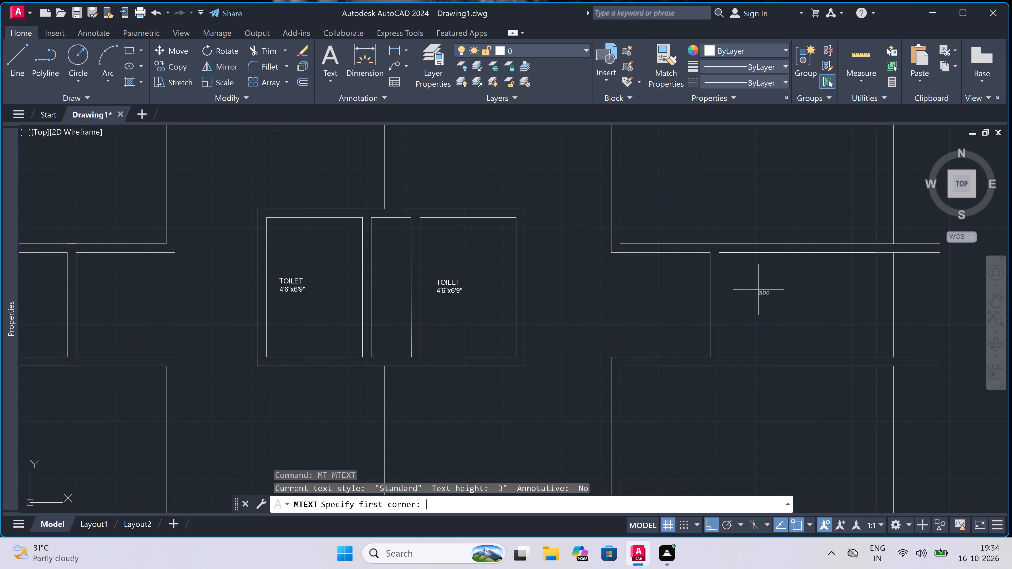
click(758, 289)
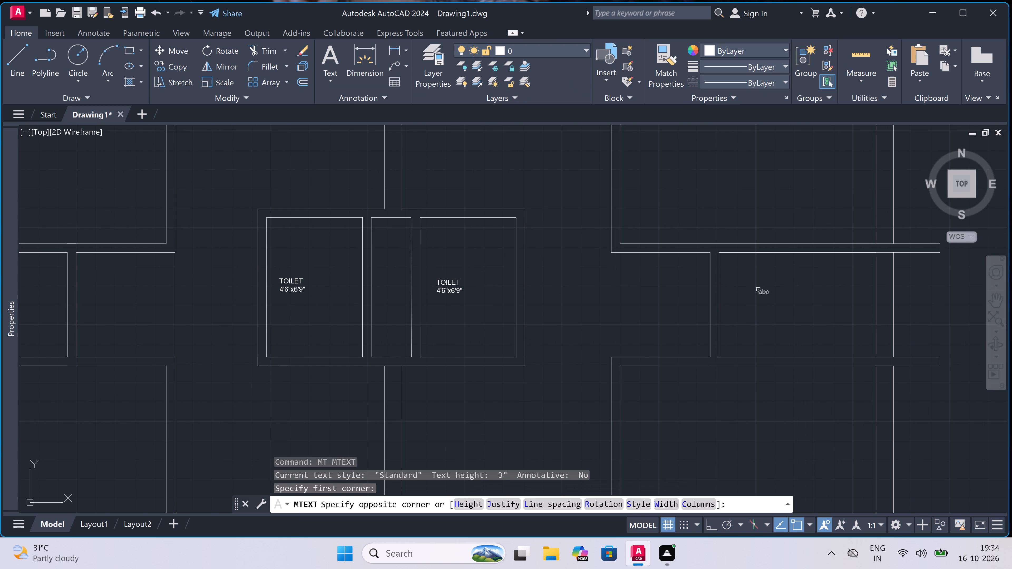
click(957, 313)
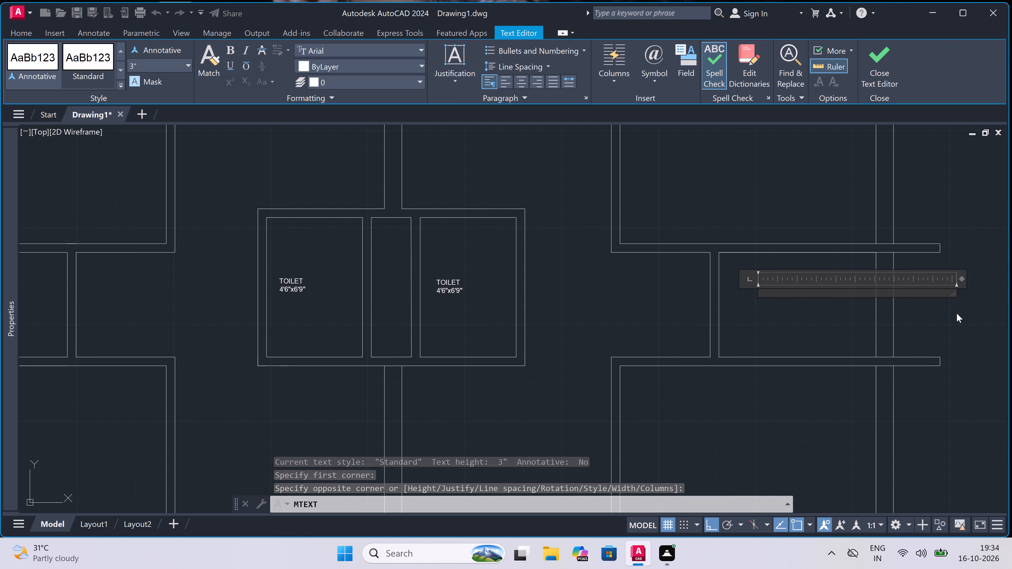
text(TOILET)
key(Return)
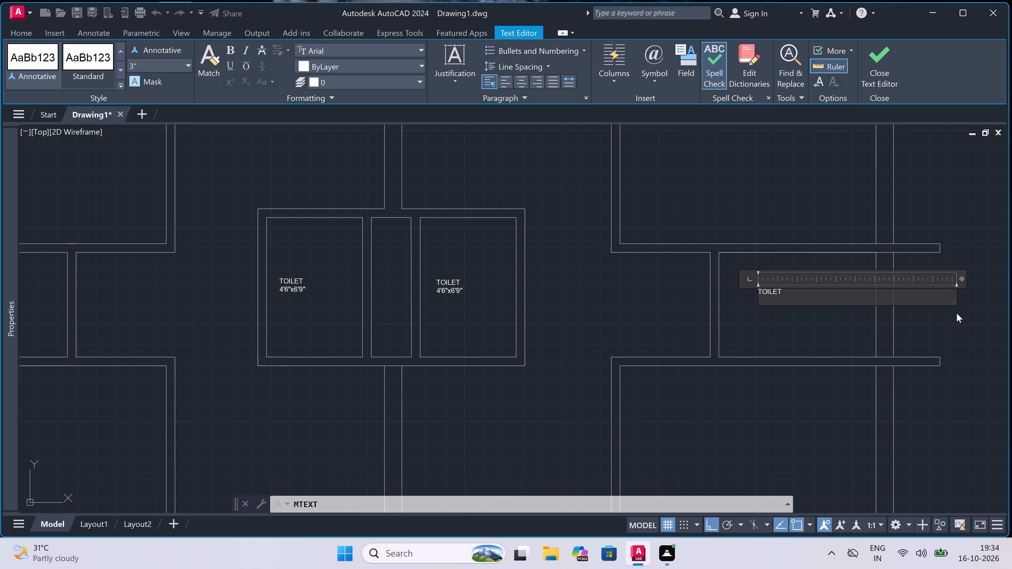
key(6)
key(apostrophe)
key(9)
text("x)
key(4)
key(apostrophe)
key(6)
key(shift+quotedbl)
scroll(587, 211, down, 2)
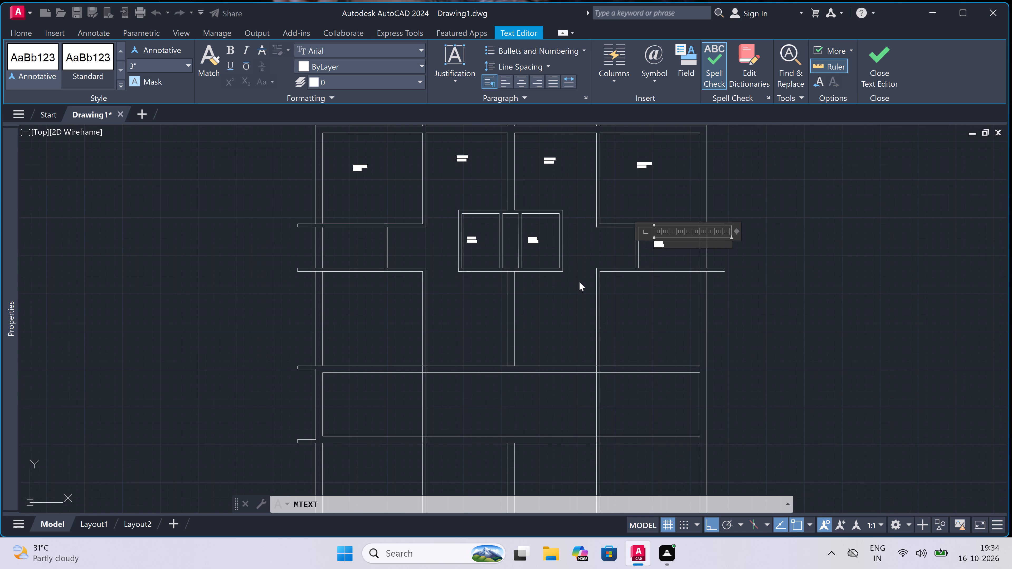
scroll(579, 282, up, 2)
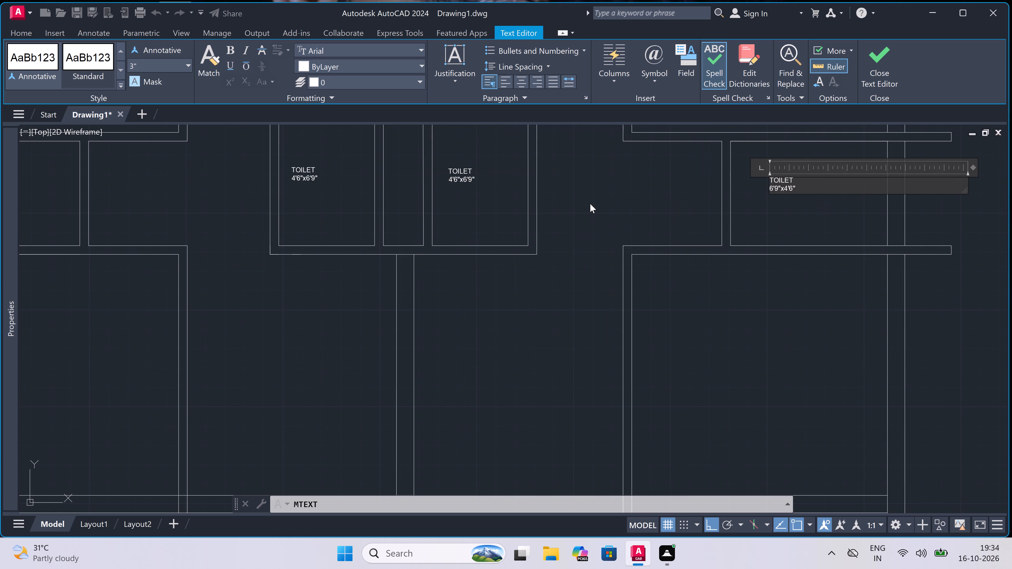
scroll(582, 181, down, 3)
scroll(581, 175, up, 3)
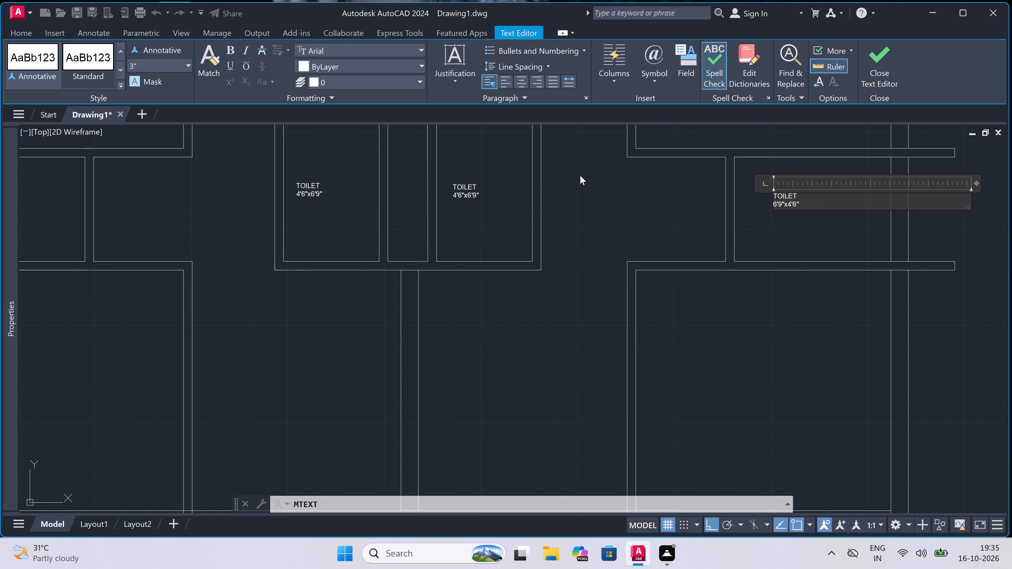
scroll(580, 175, up, 1)
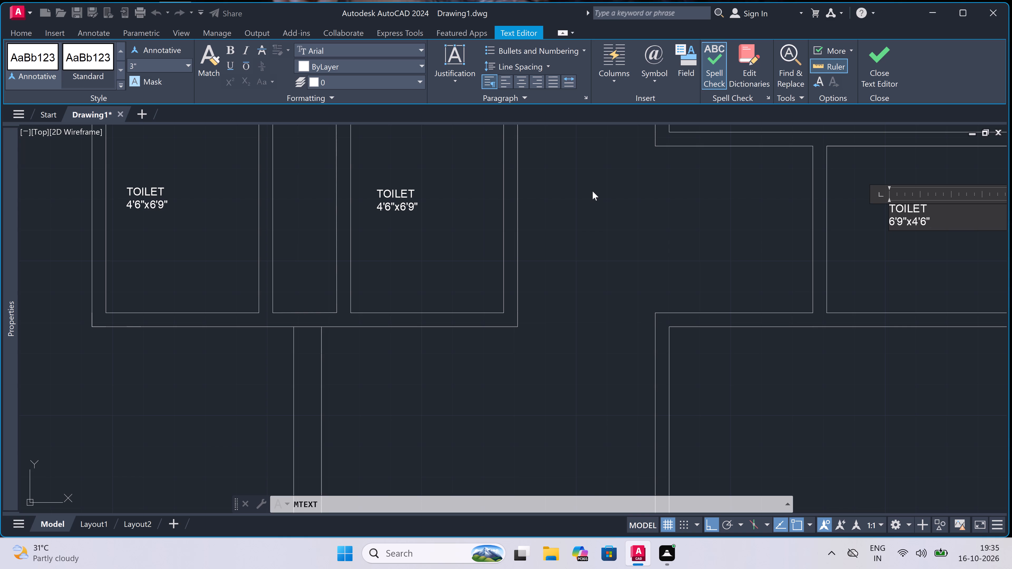
click(592, 191)
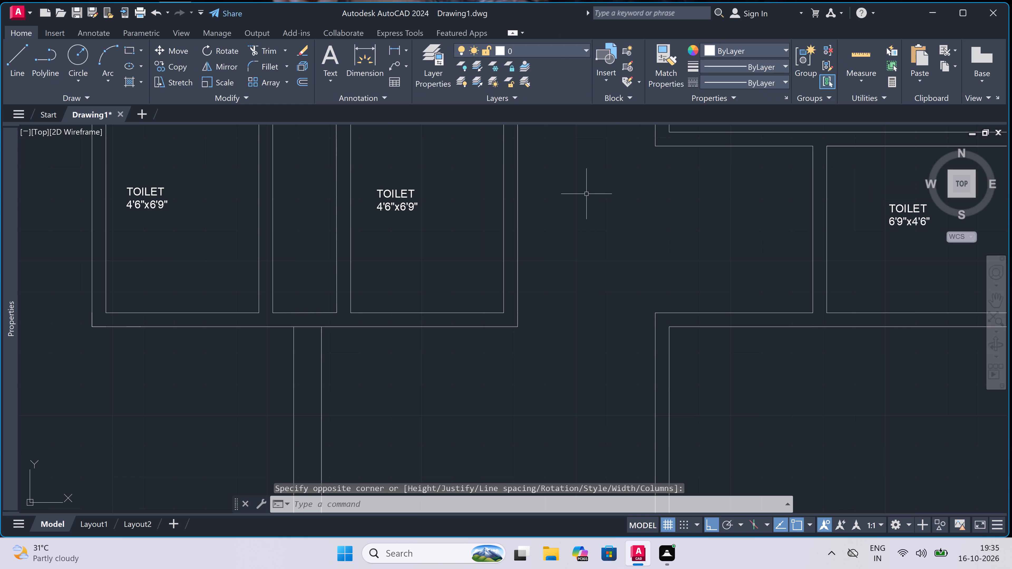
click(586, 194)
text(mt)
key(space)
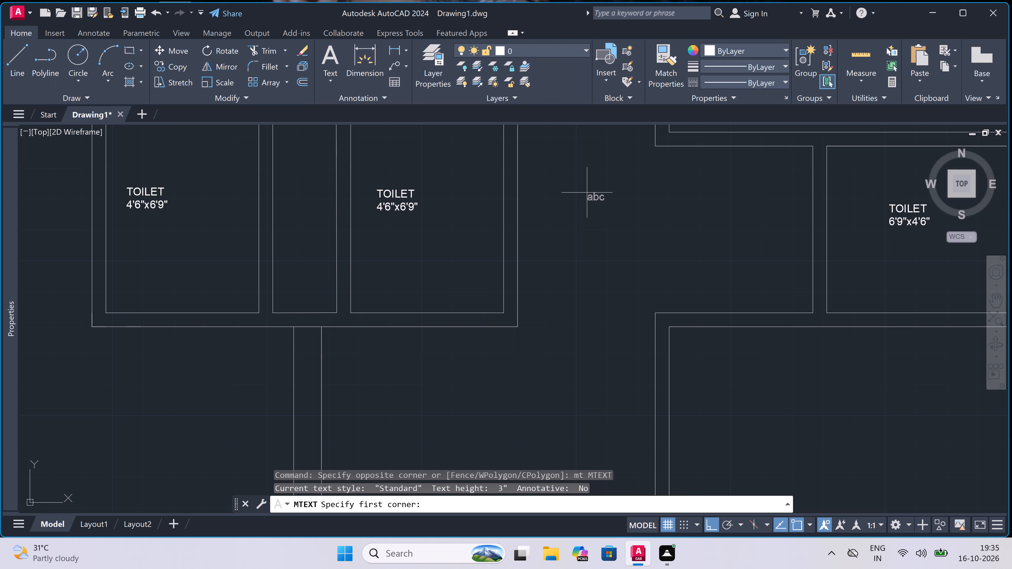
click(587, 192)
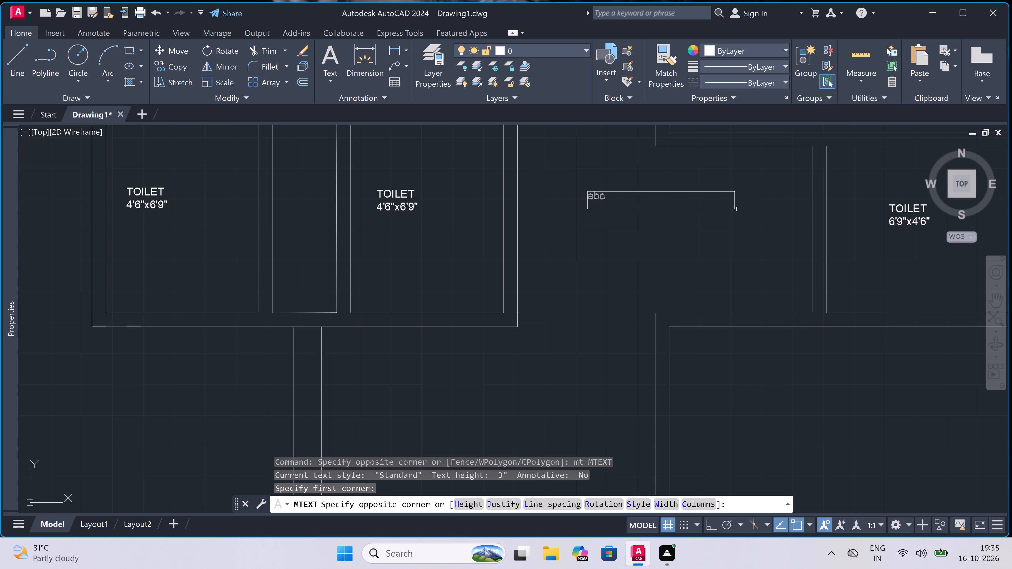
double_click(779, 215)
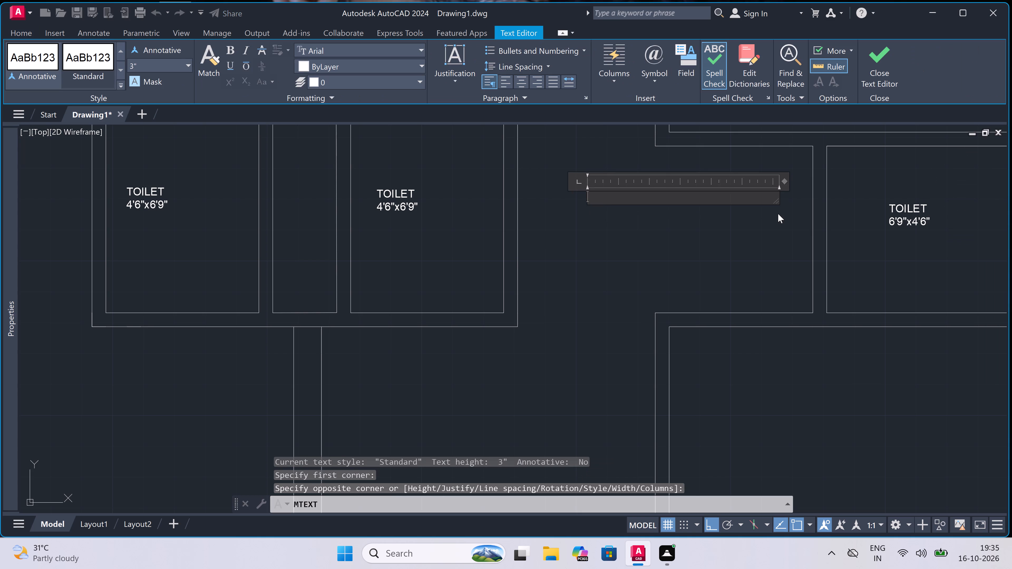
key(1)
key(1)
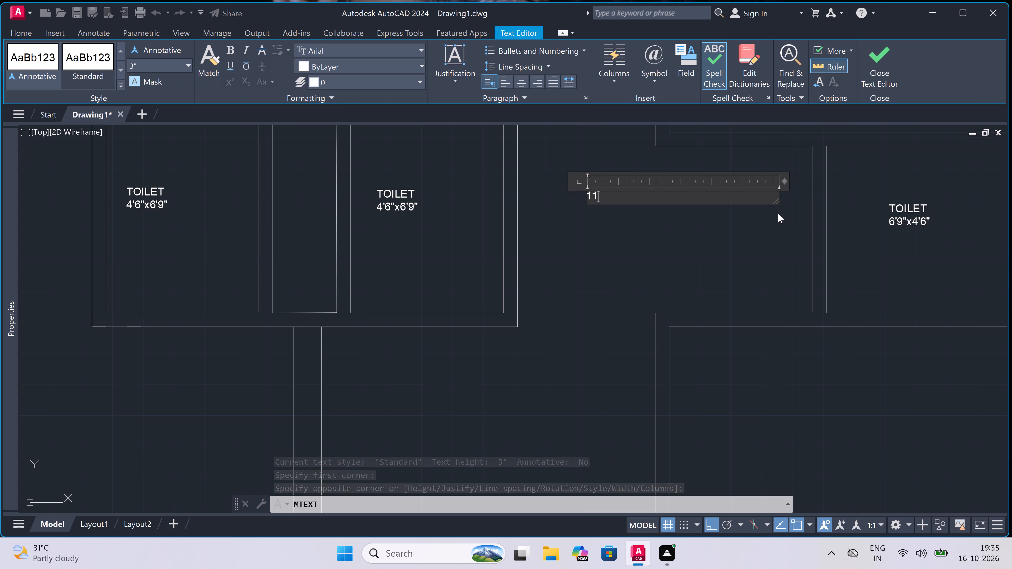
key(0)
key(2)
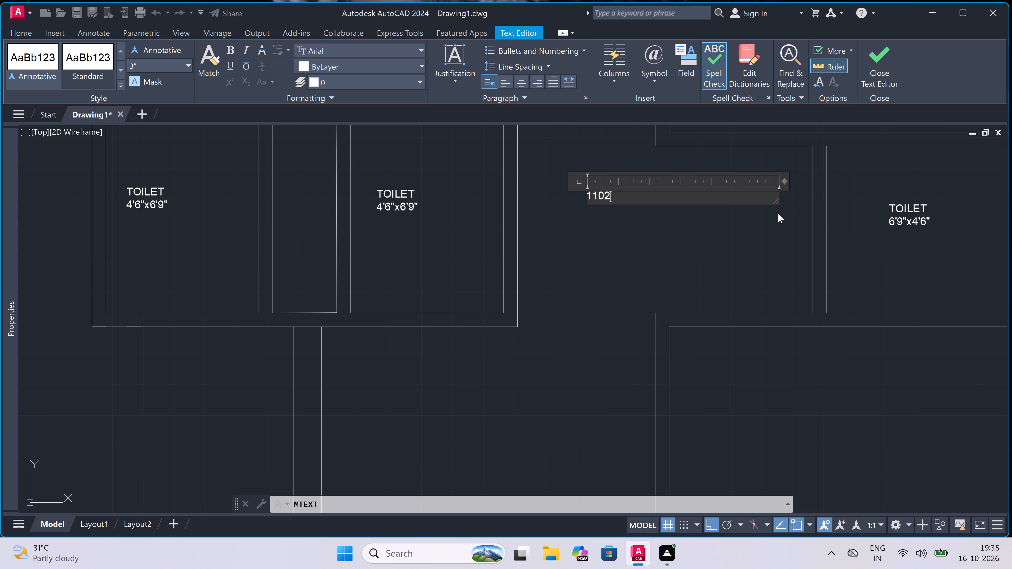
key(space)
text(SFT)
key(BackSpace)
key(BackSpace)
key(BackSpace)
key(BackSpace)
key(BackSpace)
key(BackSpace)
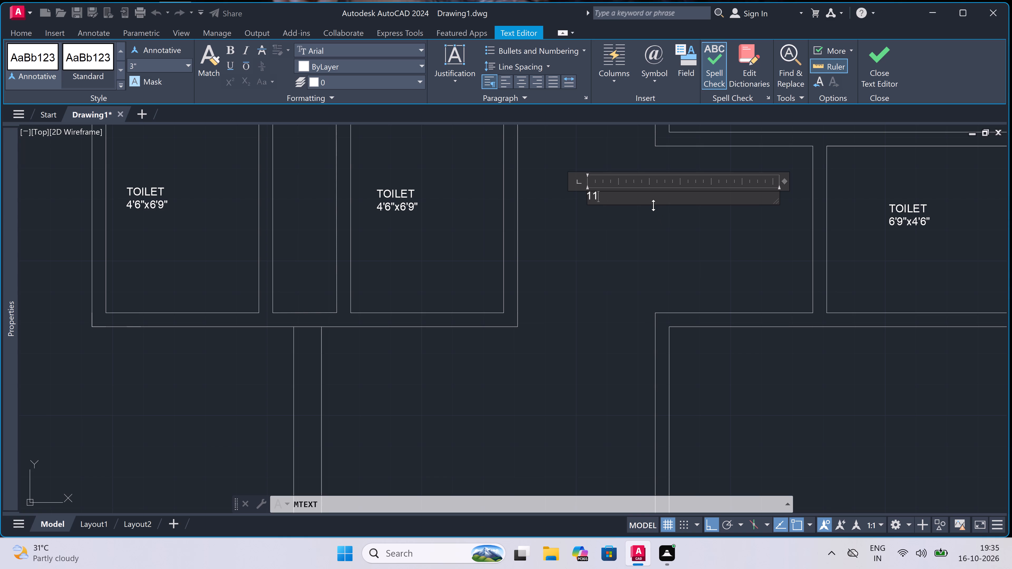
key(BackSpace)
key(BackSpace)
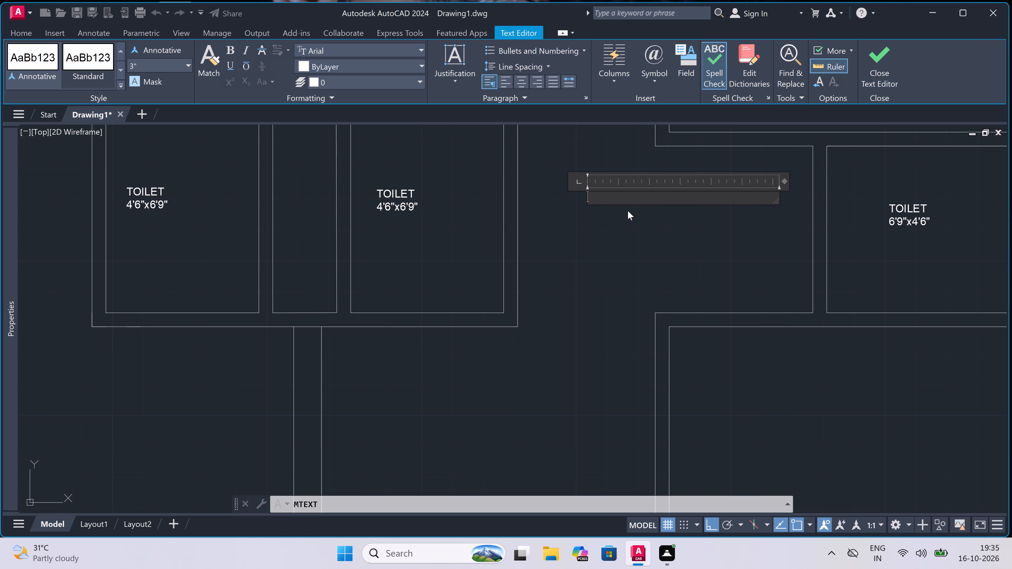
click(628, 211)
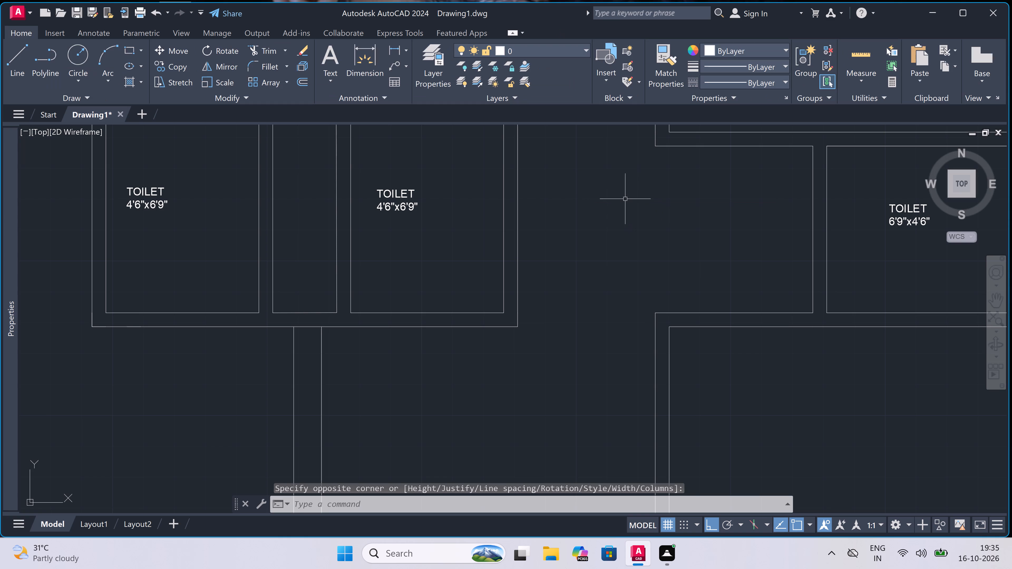
Add a multiline text label reading 1102 SFT in the open area between the eastern central toilet and the far eastern toilet.
click(623, 199)
text(MT)
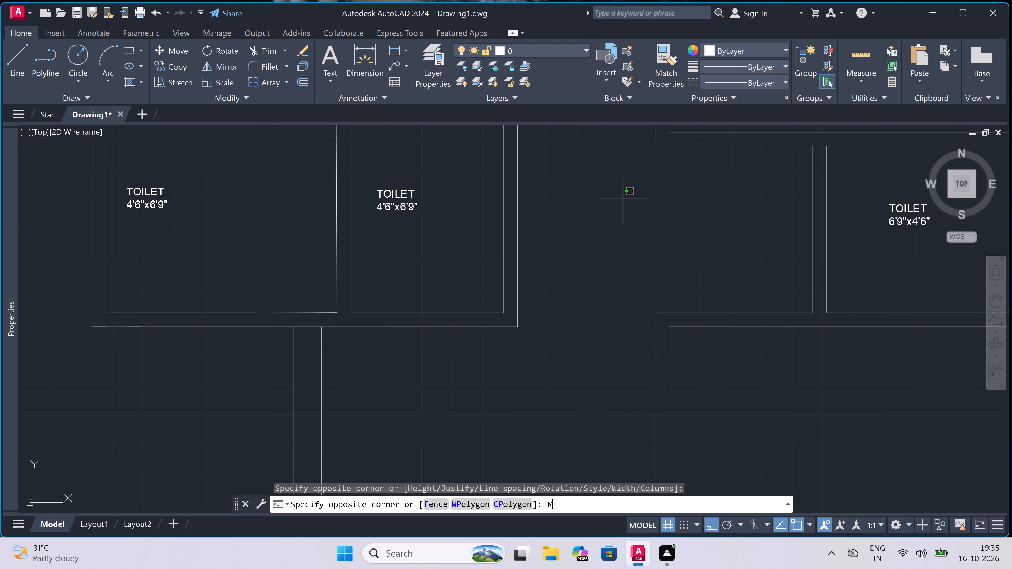
key(space)
click(623, 199)
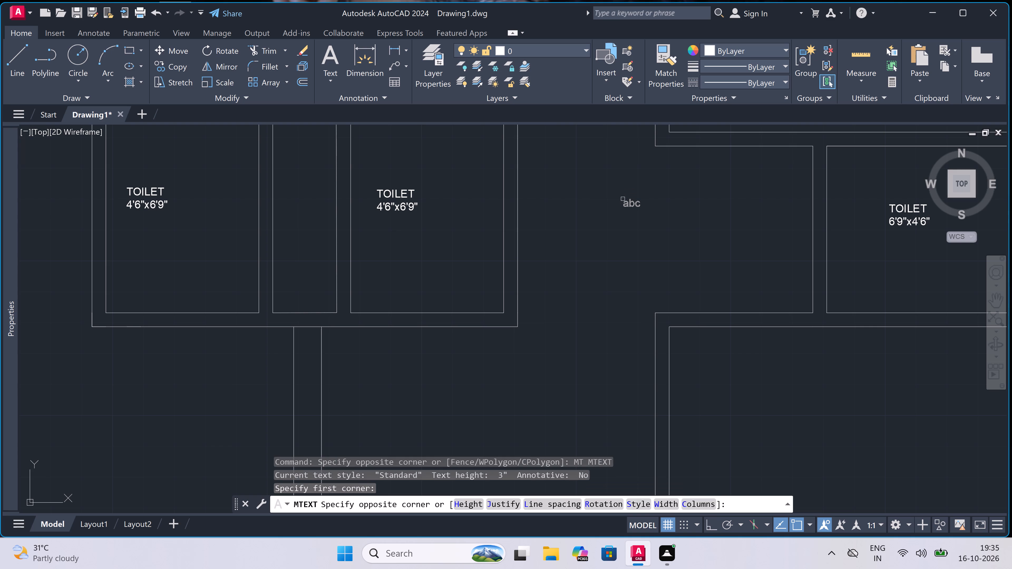
click(836, 219)
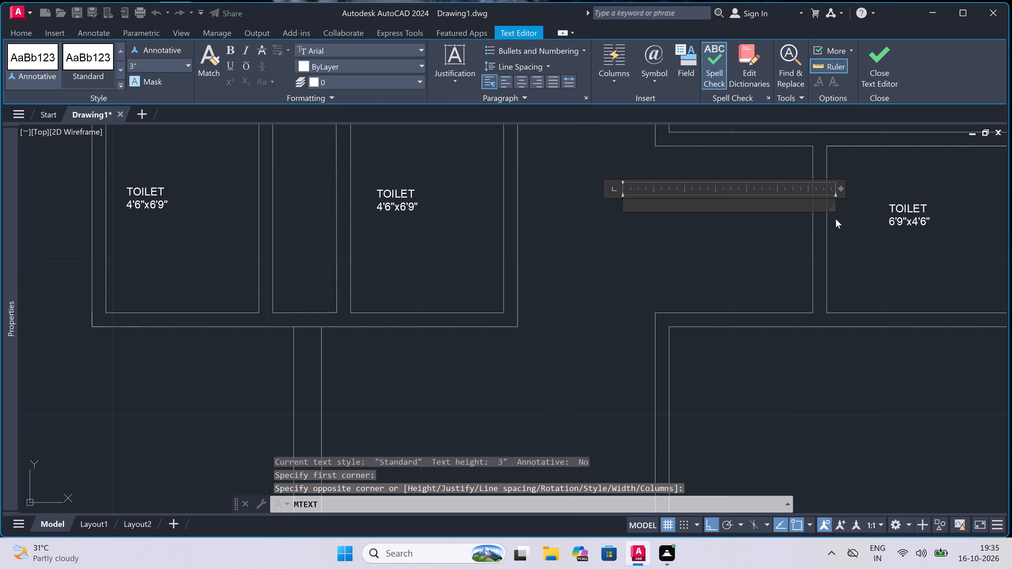
text(110)
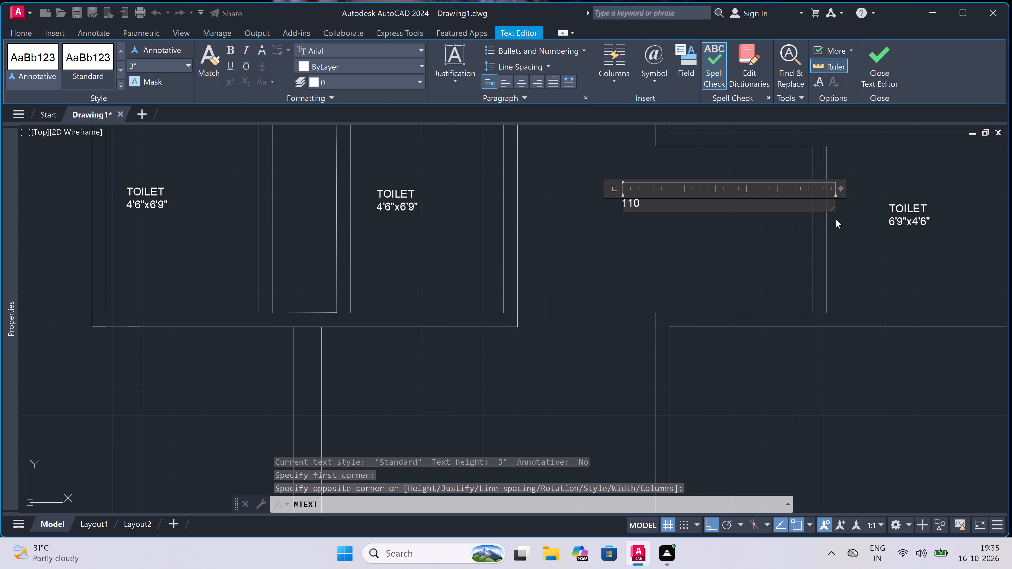
key(2)
key(space)
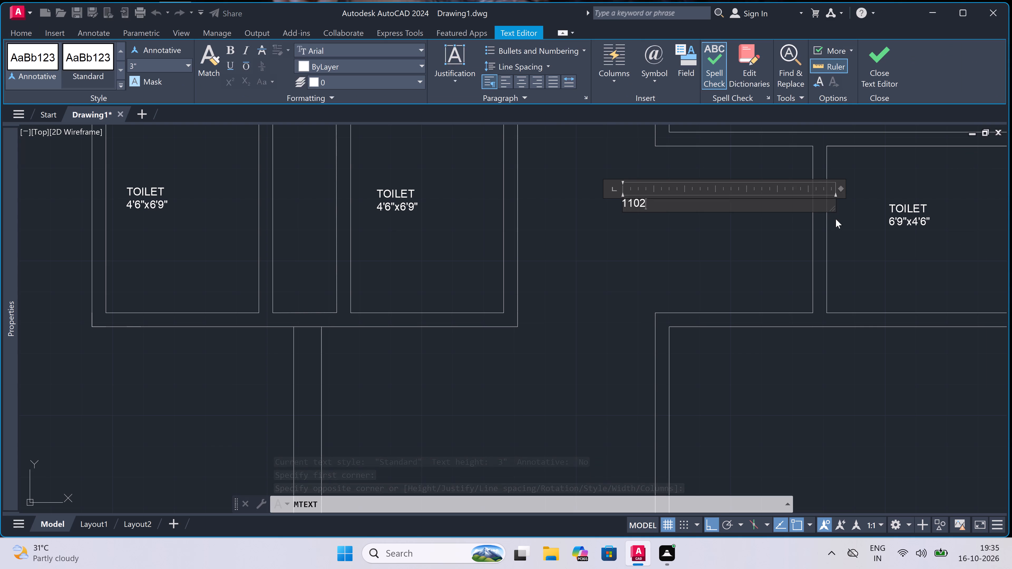
text(SFT)
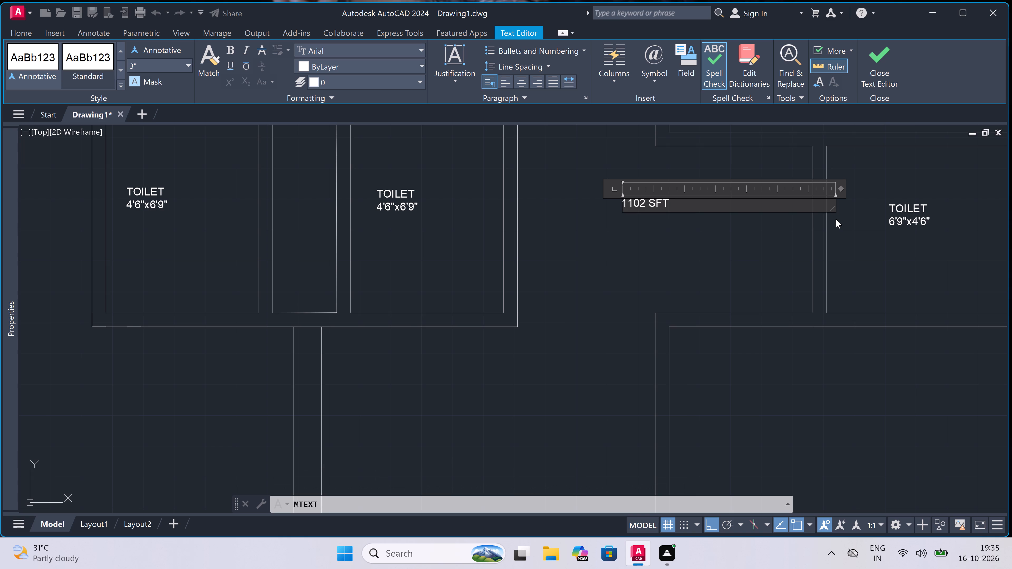
click(568, 264)
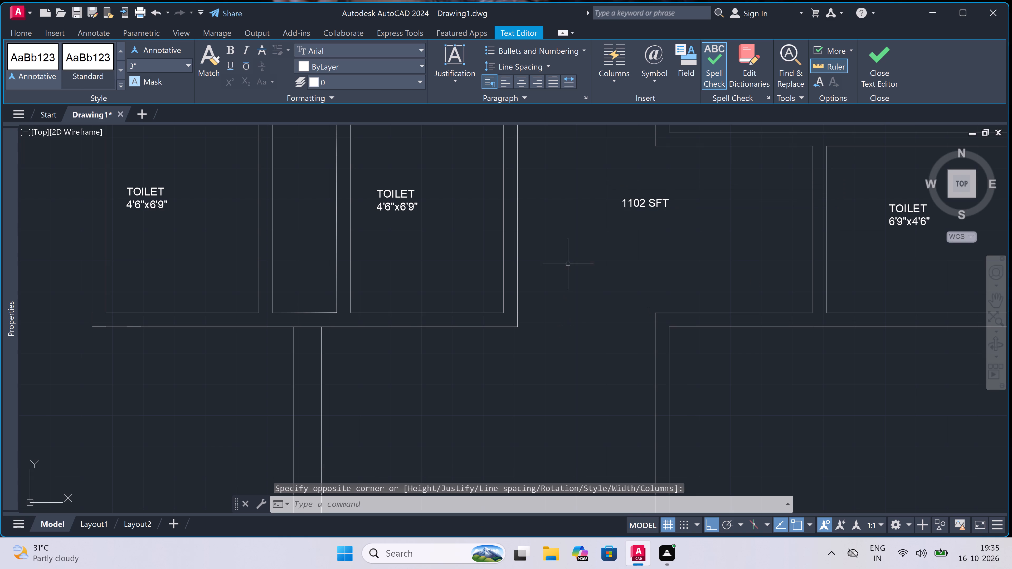
Add a two-line multiline text label reading TOILET and 6'9"x4'6" in the small room south of the western bedroom.
scroll(550, 285, down, 2)
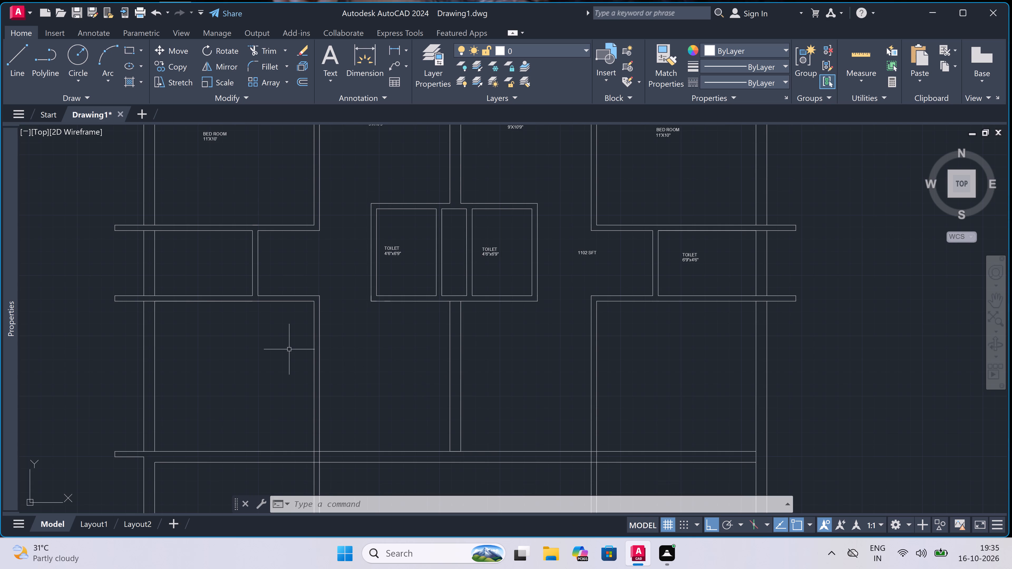
scroll(289, 349, up, 1)
scroll(288, 349, down, 2)
scroll(288, 349, up, 2)
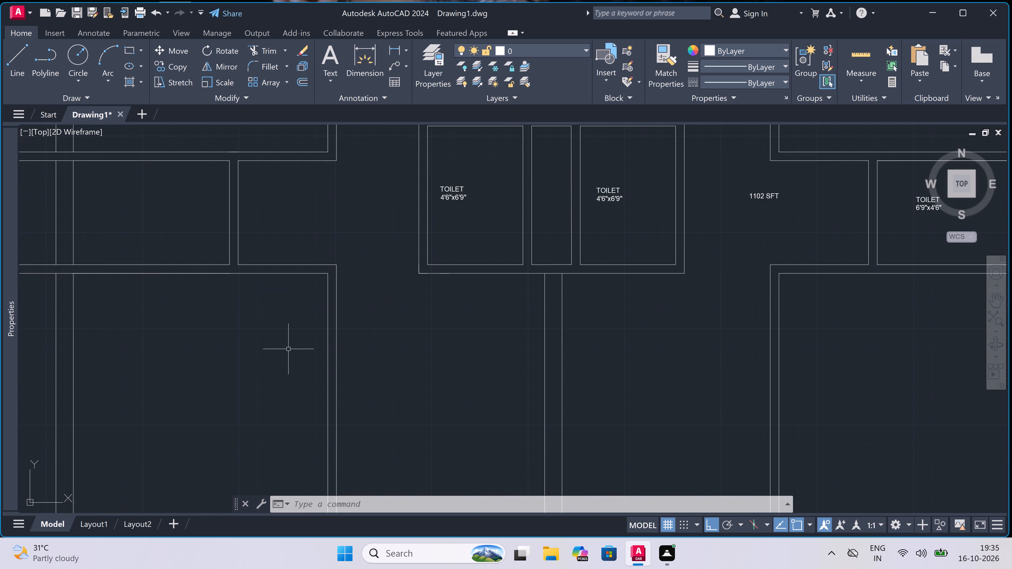
scroll(288, 349, down, 1)
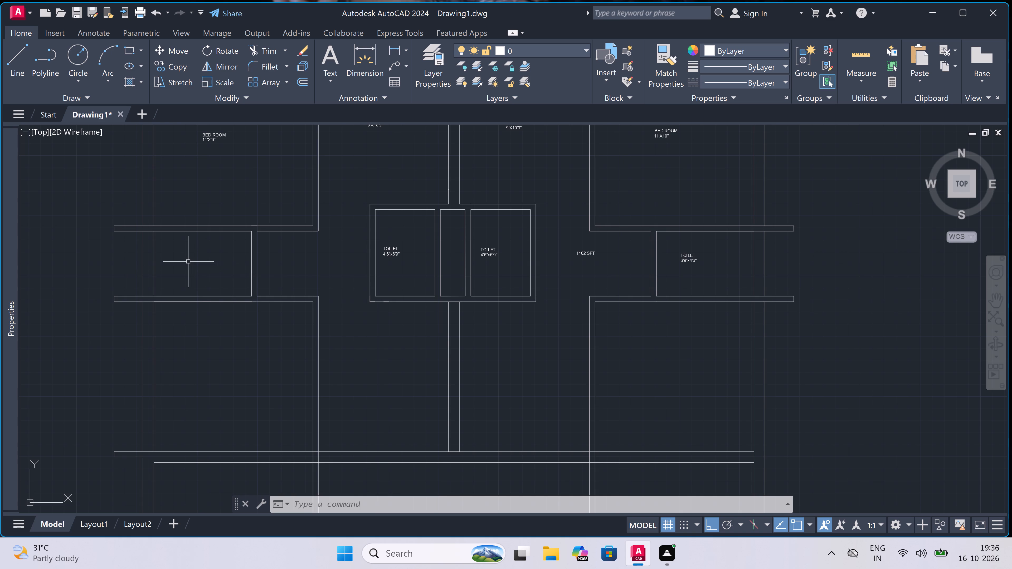
double_click(172, 269)
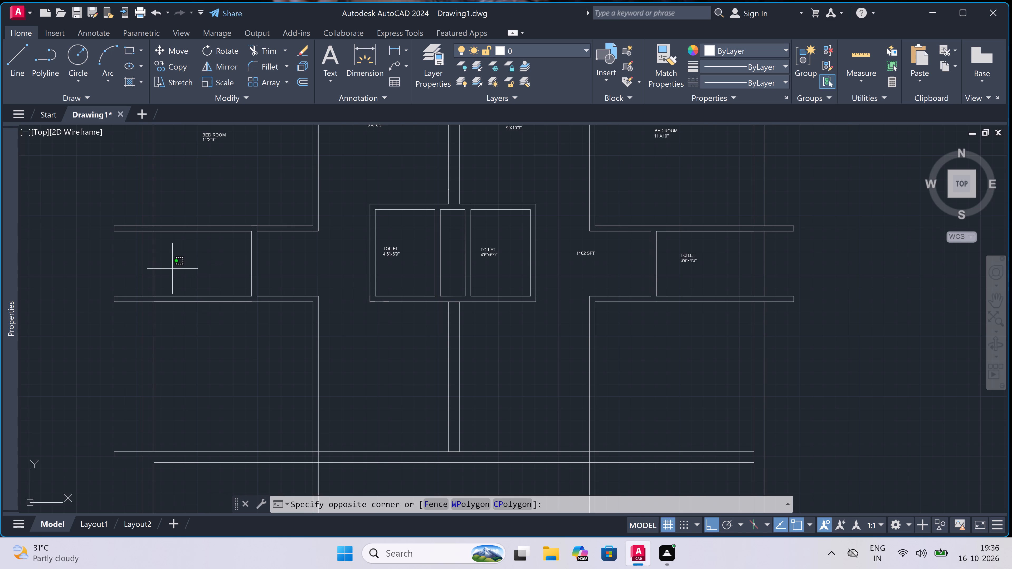
text(MT)
key(space)
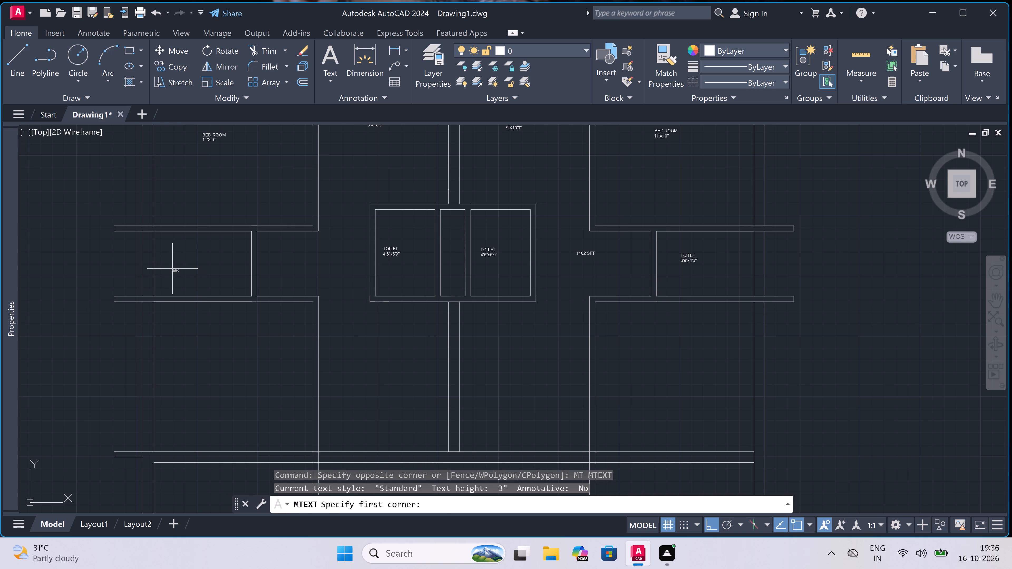
scroll(172, 270, up, 1)
click(172, 270)
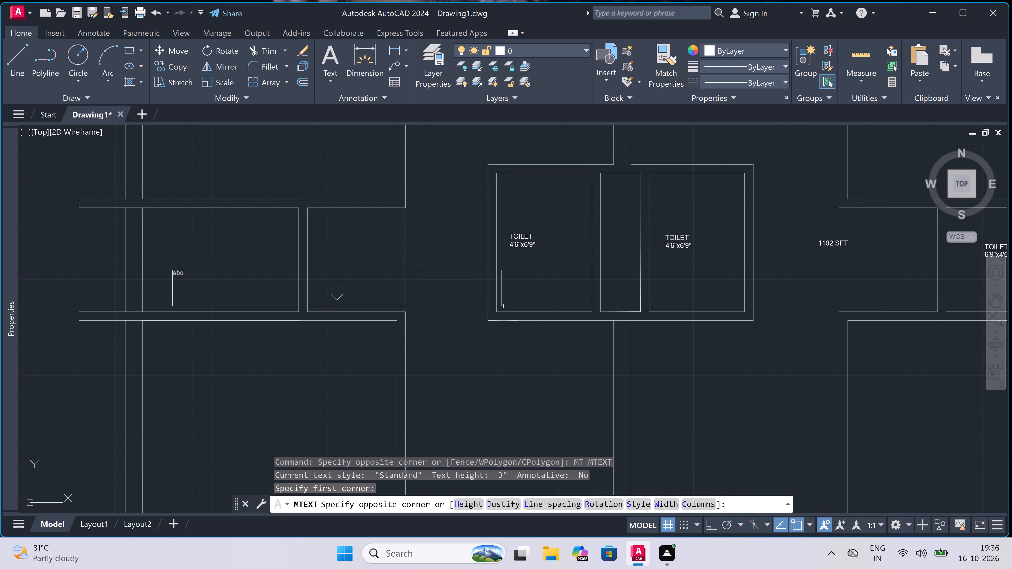
click(524, 295)
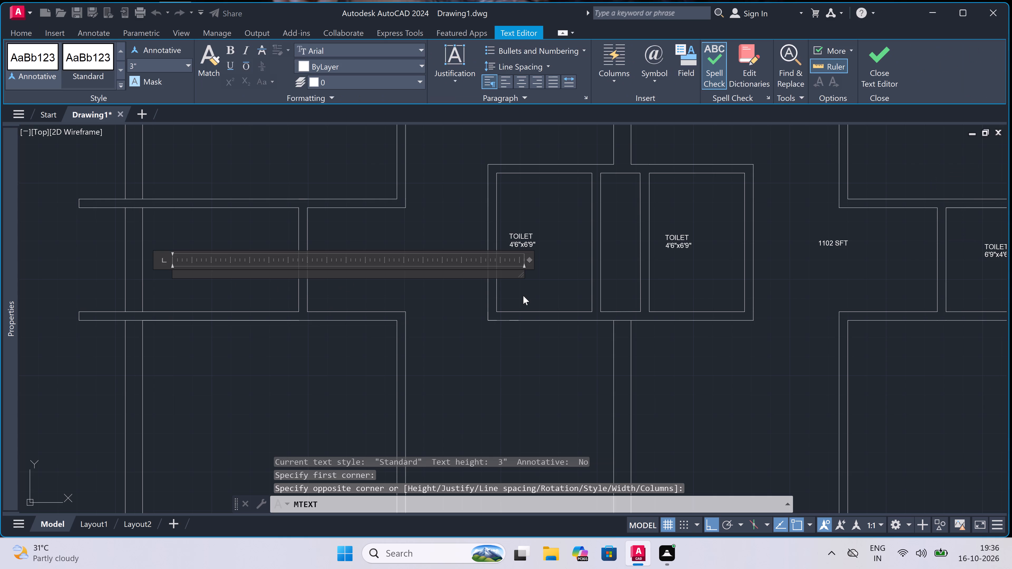
text(TOILET)
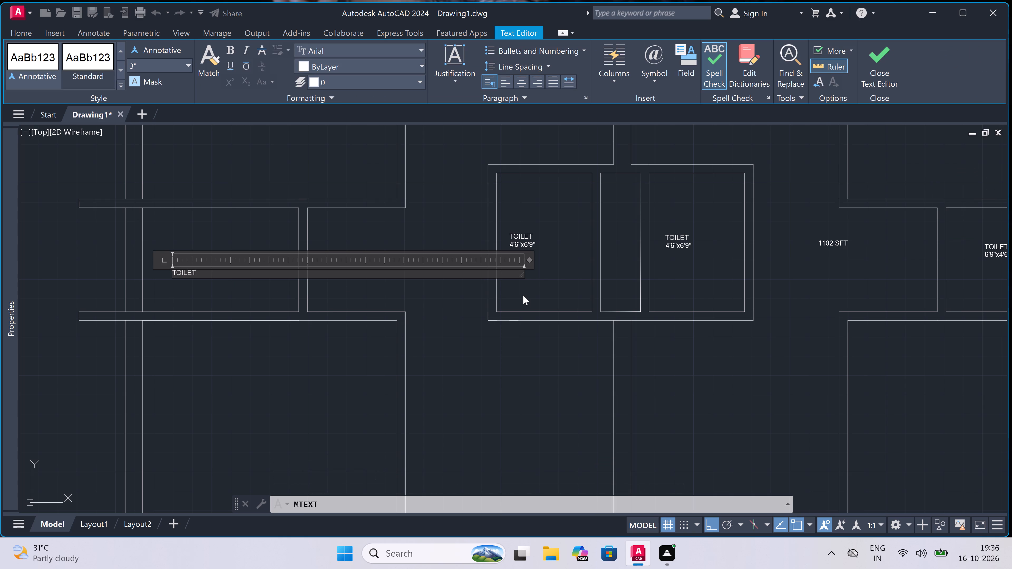
key(Return)
key(6)
key(apostrophe)
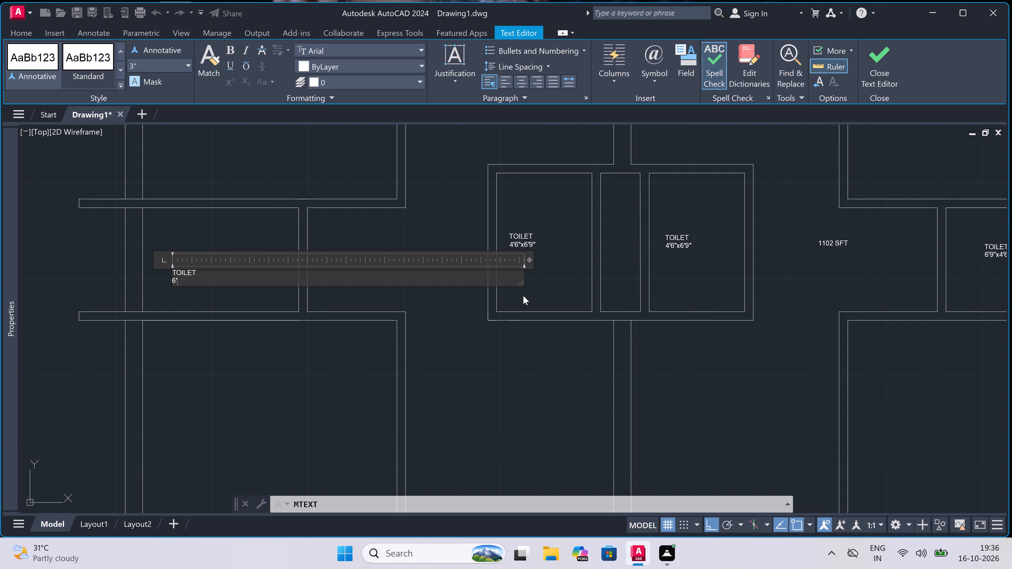
key(9)
text("x)
key(4)
key(apostrophe)
text(6")
click(218, 301)
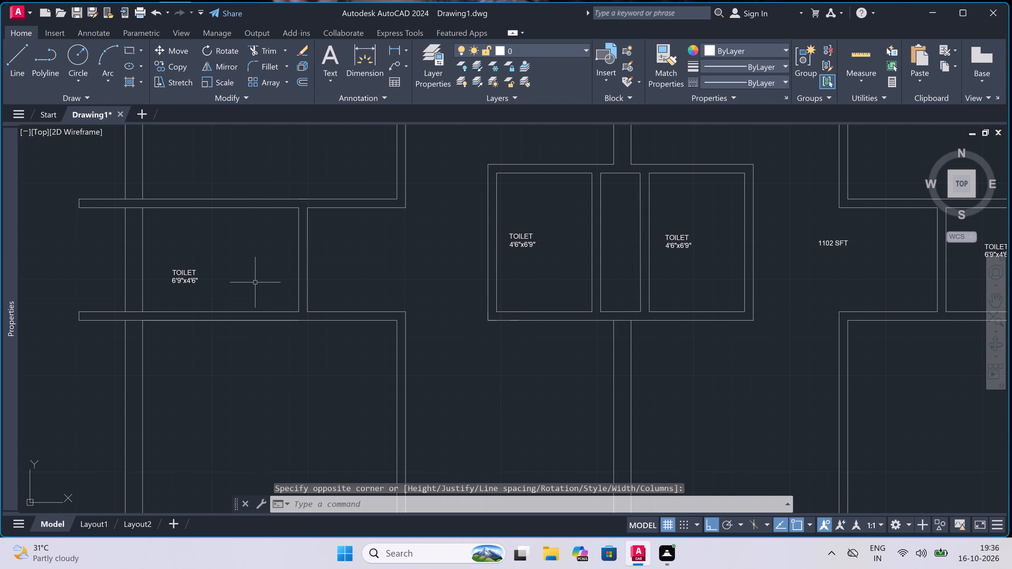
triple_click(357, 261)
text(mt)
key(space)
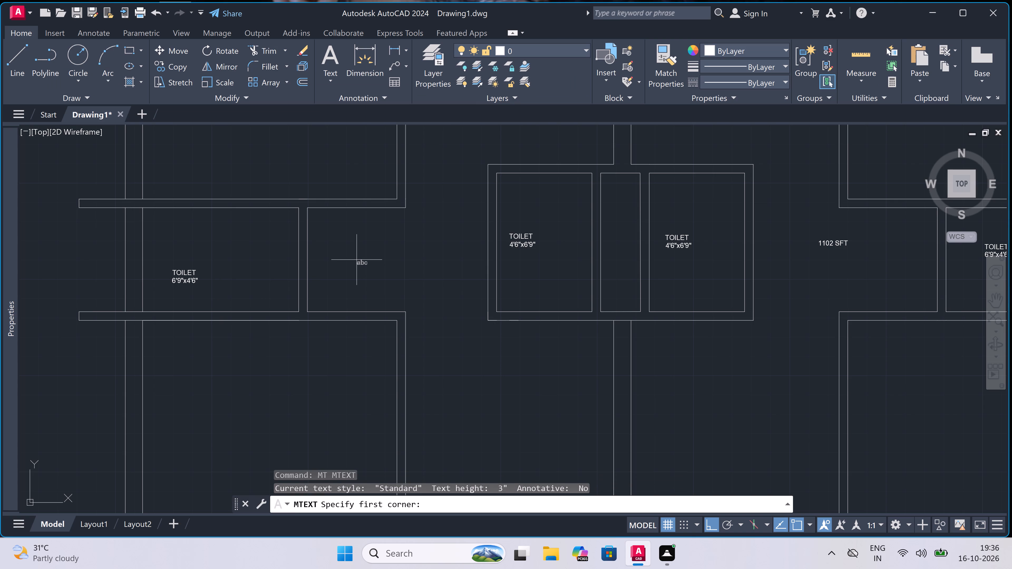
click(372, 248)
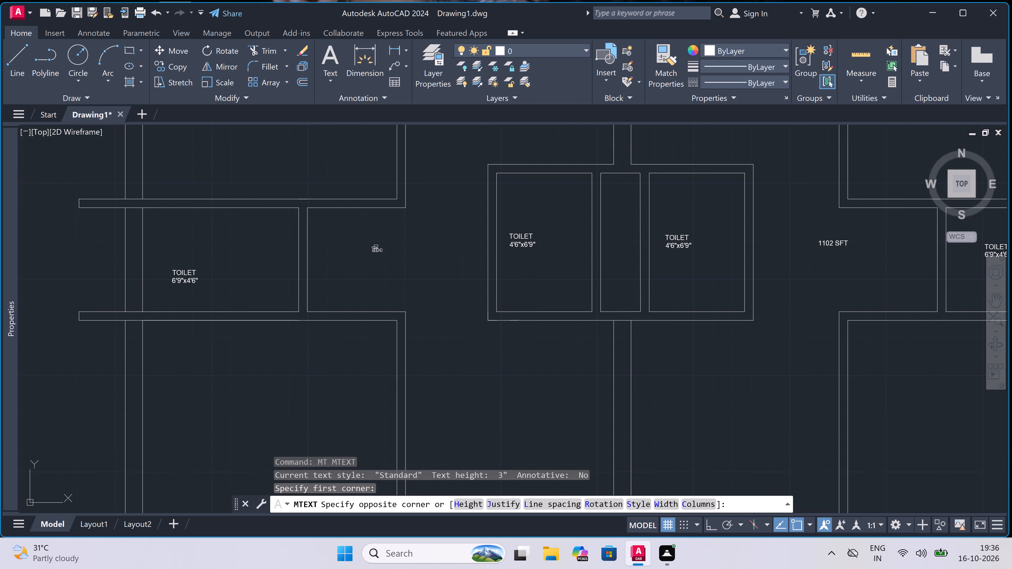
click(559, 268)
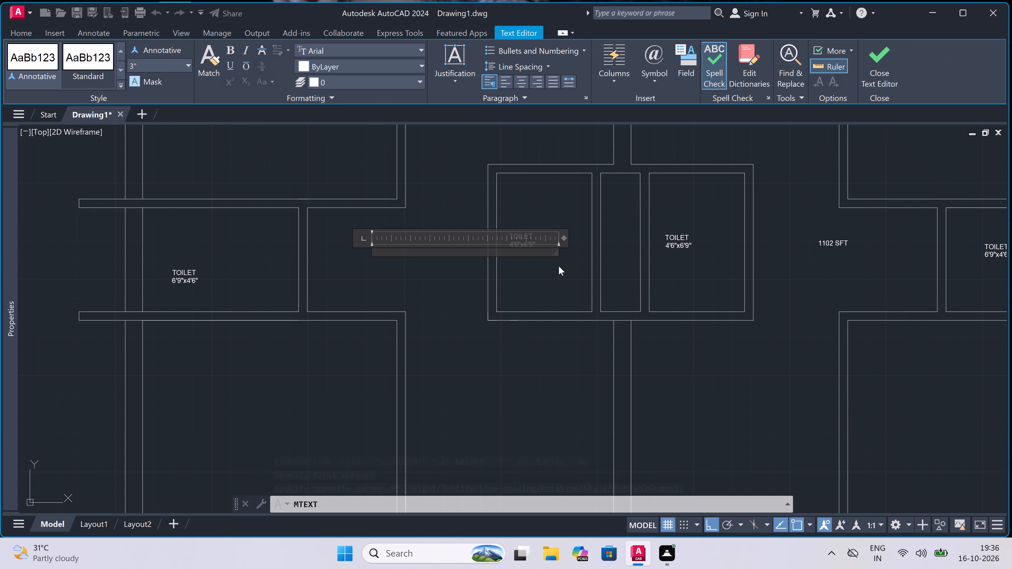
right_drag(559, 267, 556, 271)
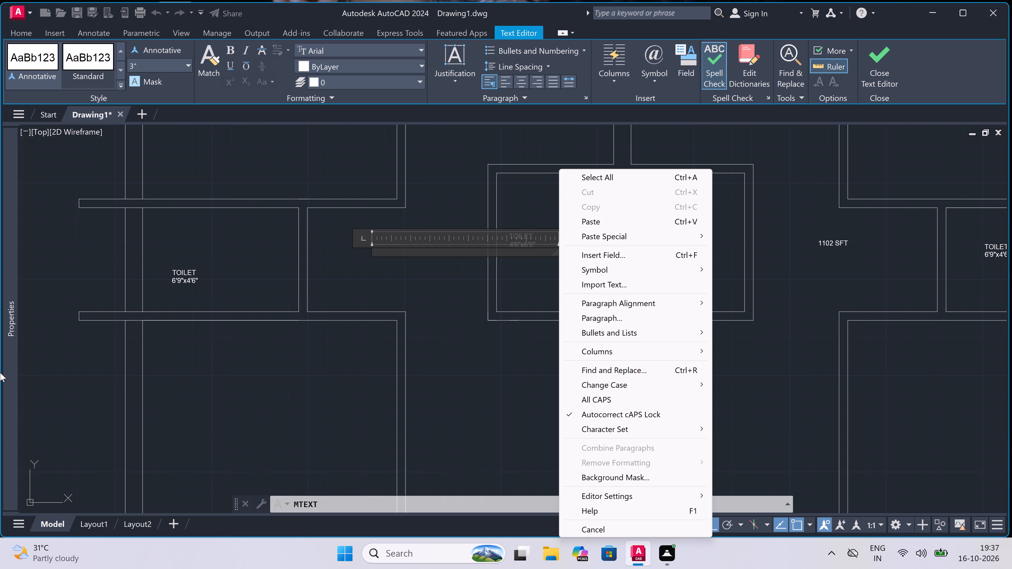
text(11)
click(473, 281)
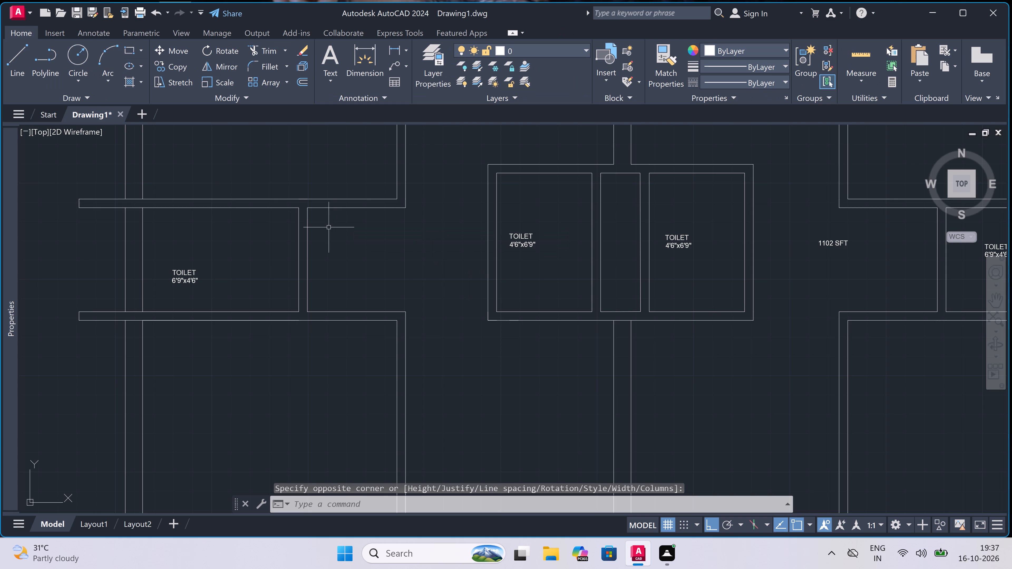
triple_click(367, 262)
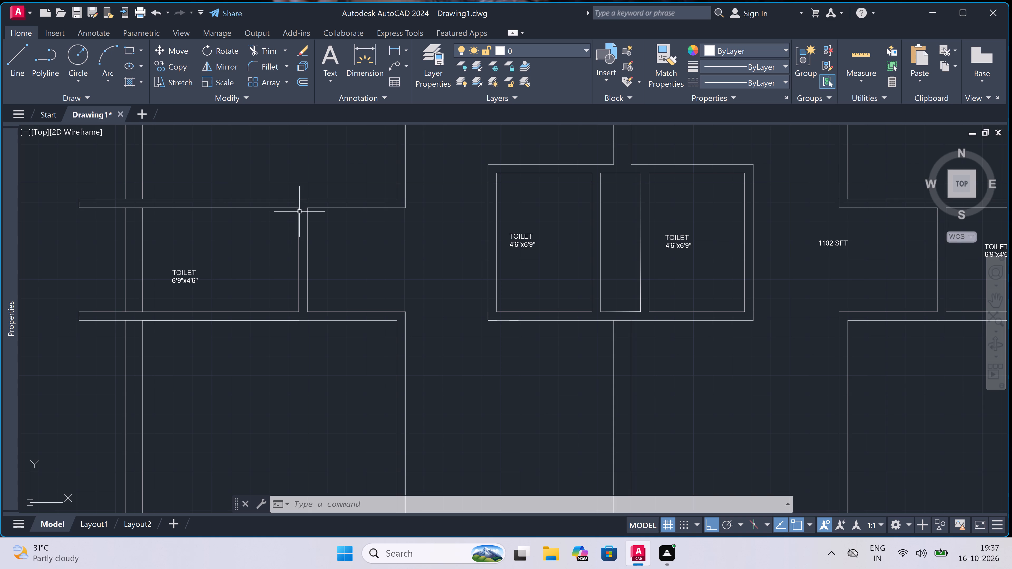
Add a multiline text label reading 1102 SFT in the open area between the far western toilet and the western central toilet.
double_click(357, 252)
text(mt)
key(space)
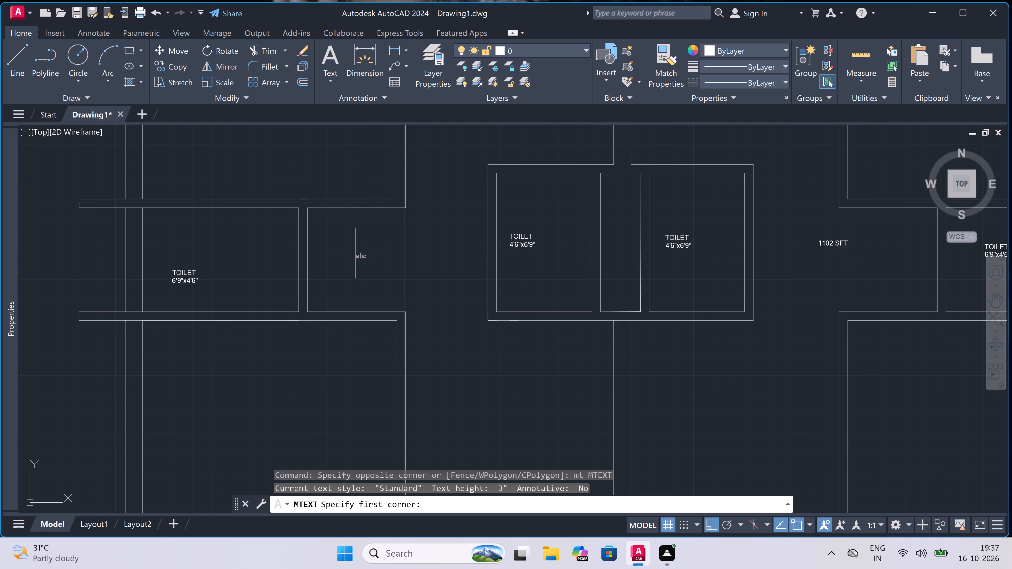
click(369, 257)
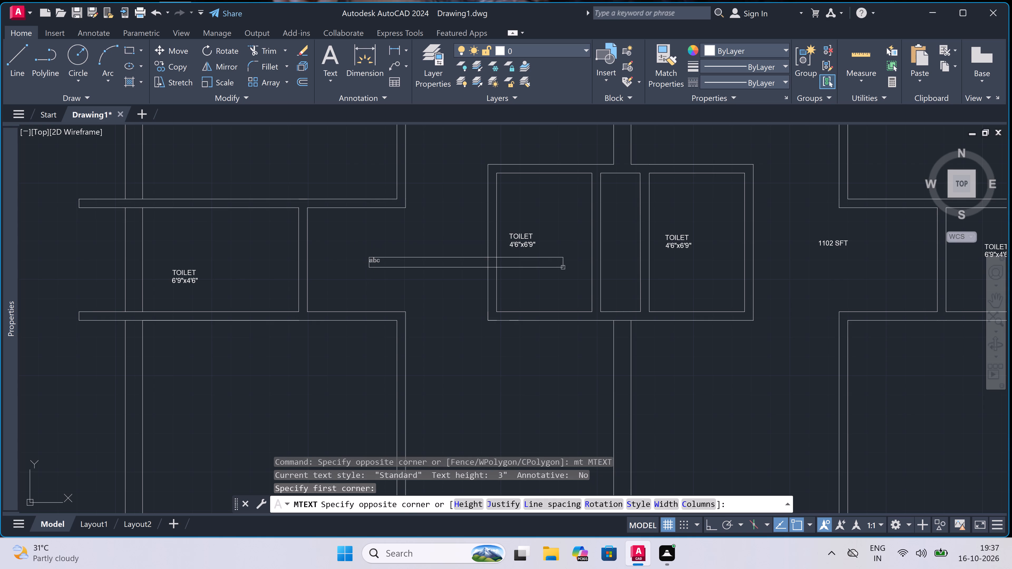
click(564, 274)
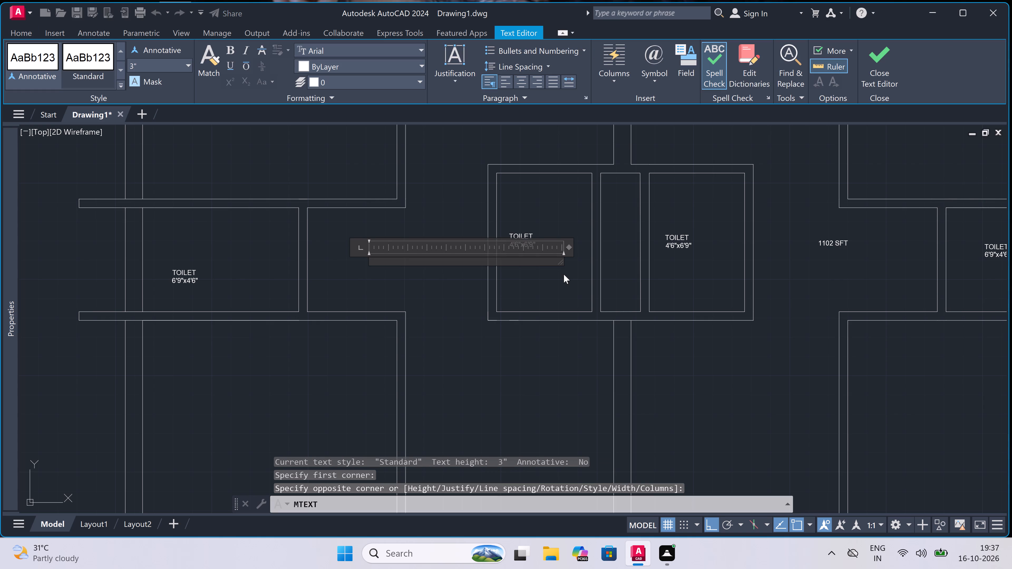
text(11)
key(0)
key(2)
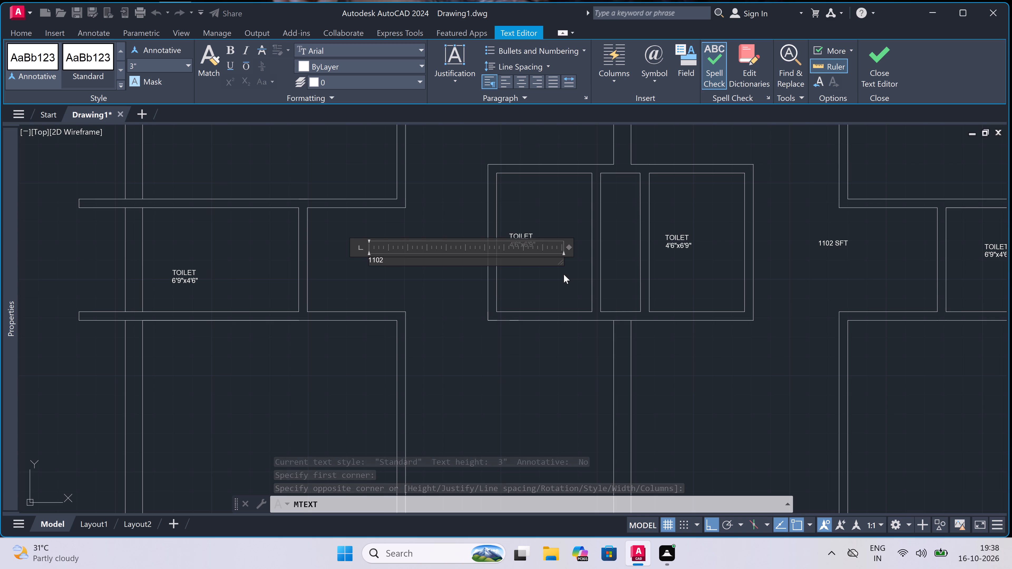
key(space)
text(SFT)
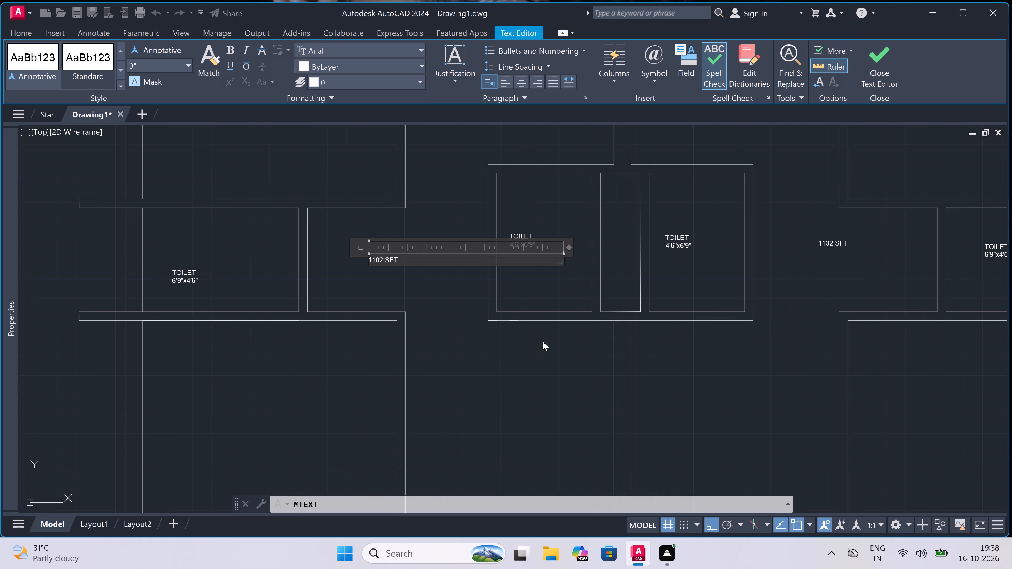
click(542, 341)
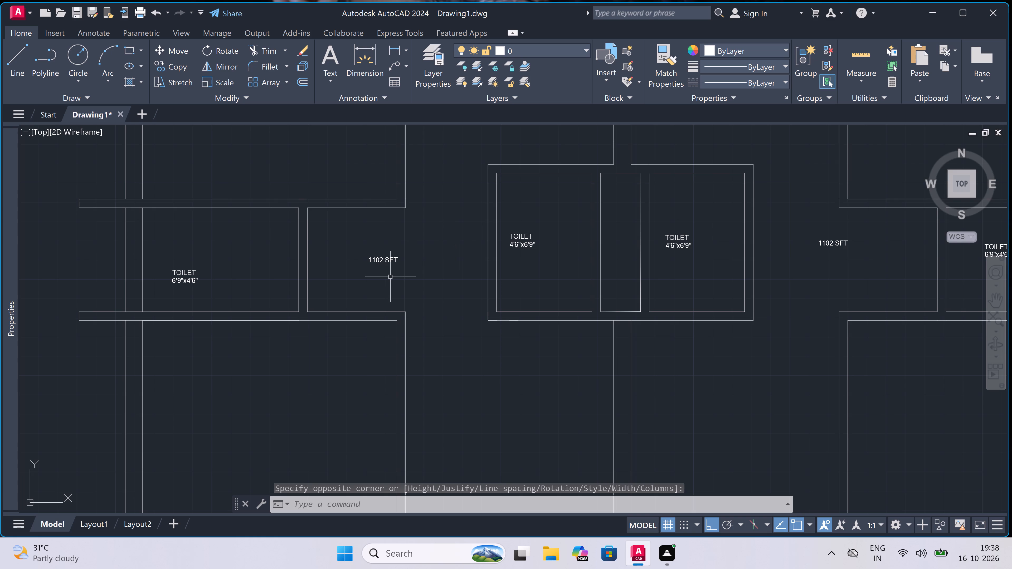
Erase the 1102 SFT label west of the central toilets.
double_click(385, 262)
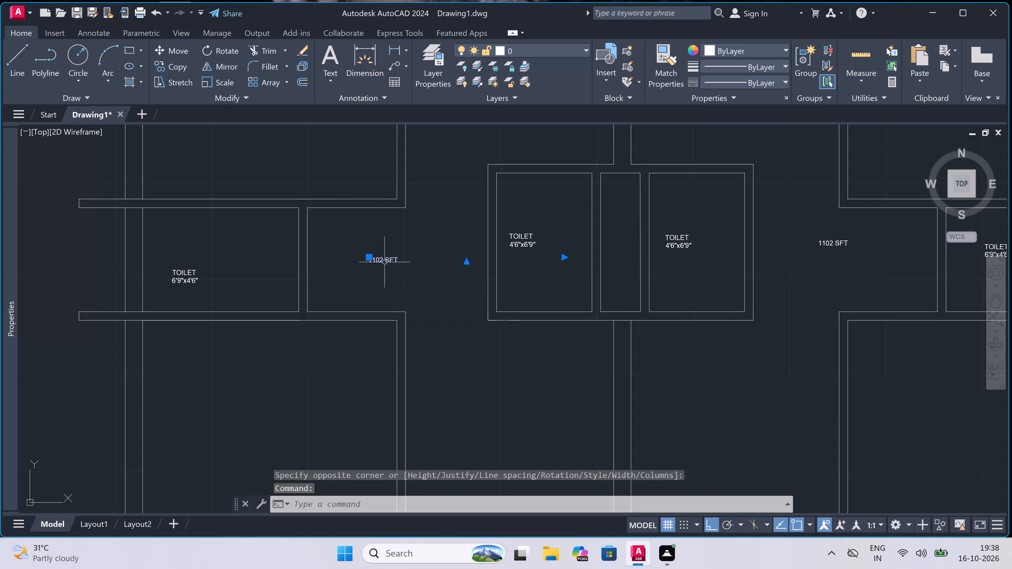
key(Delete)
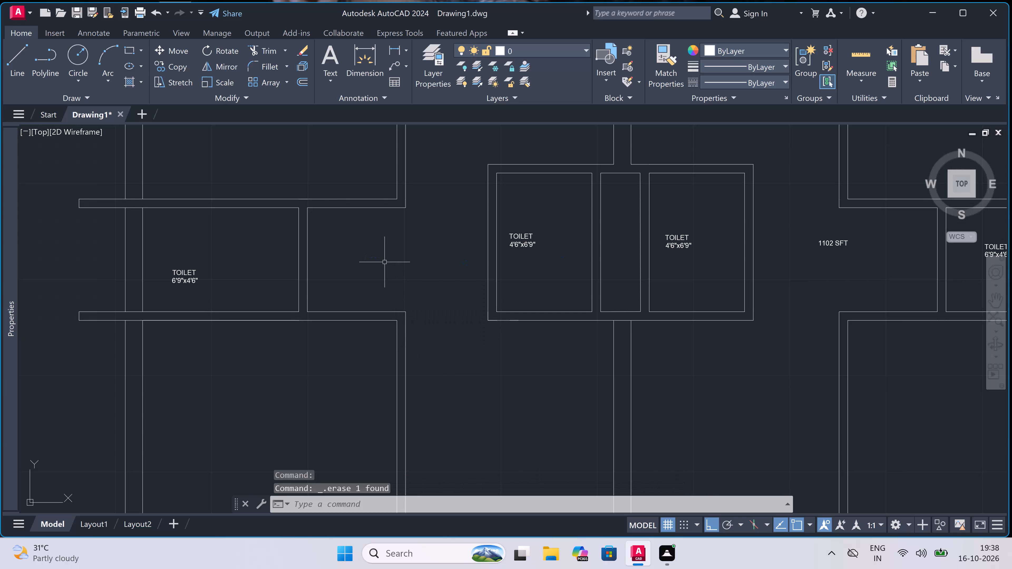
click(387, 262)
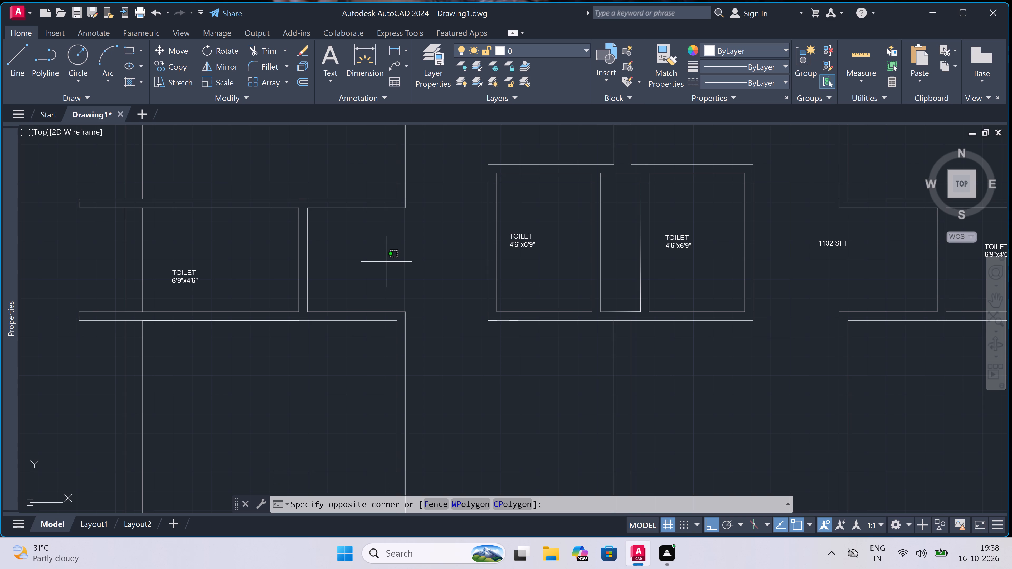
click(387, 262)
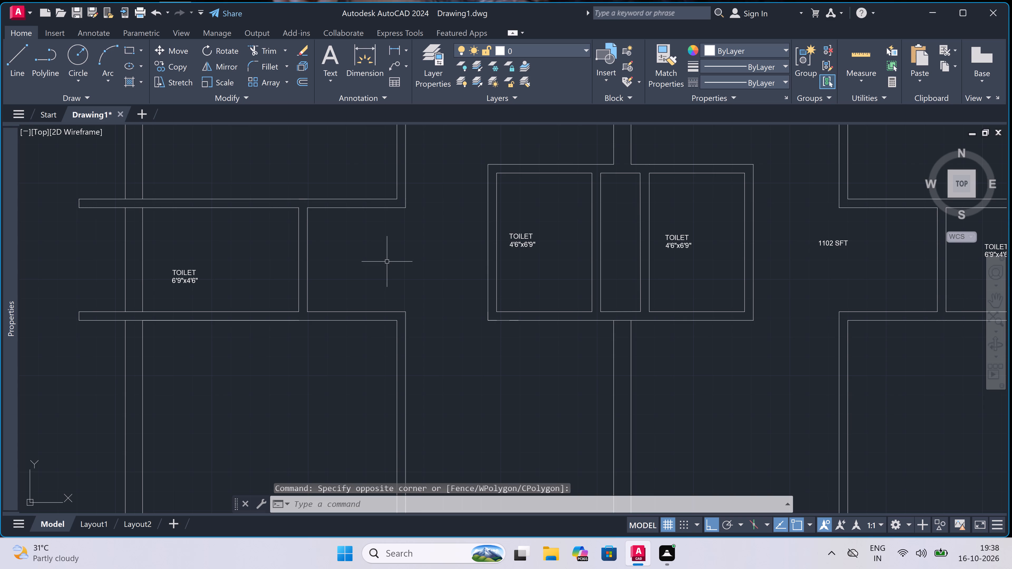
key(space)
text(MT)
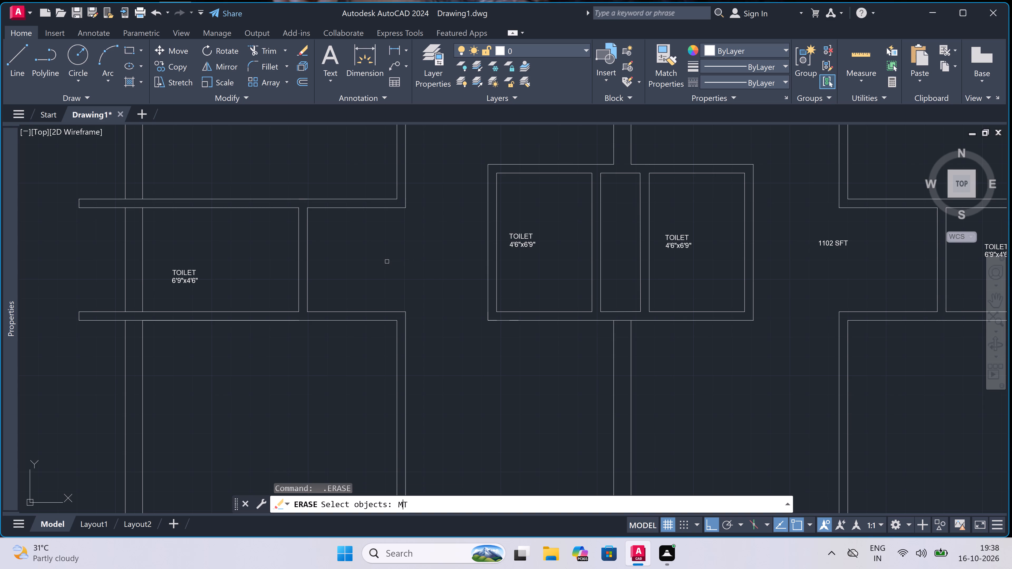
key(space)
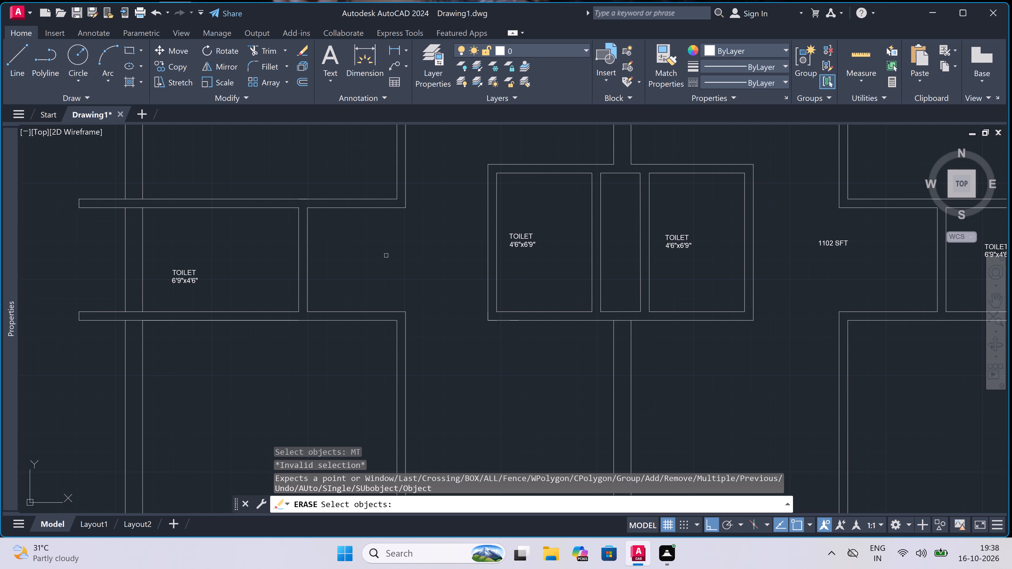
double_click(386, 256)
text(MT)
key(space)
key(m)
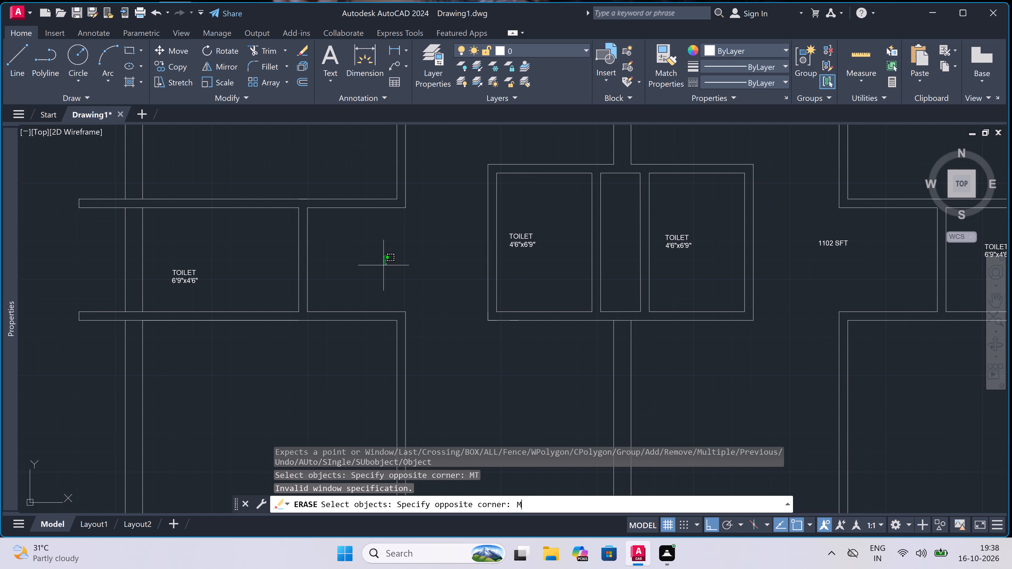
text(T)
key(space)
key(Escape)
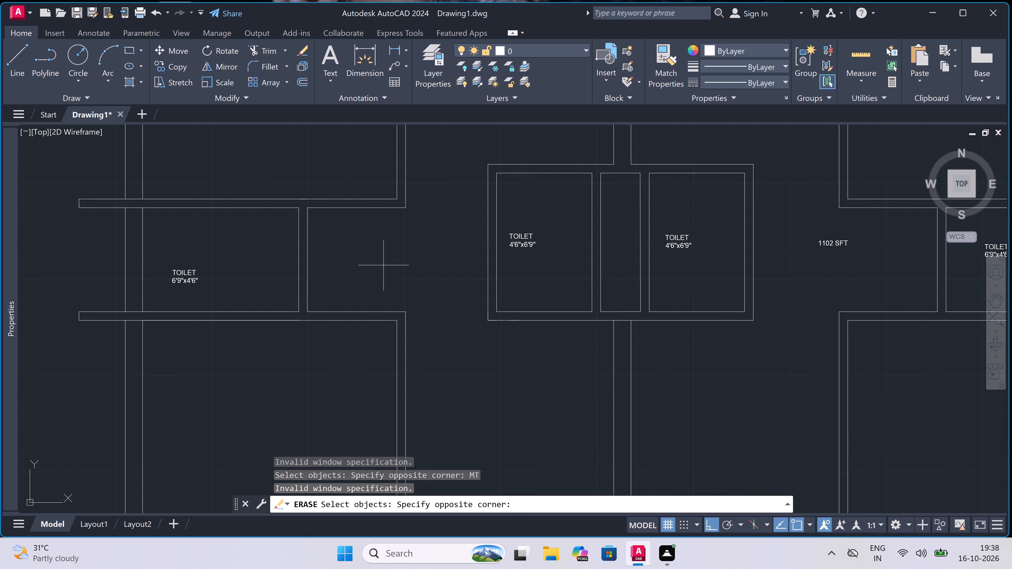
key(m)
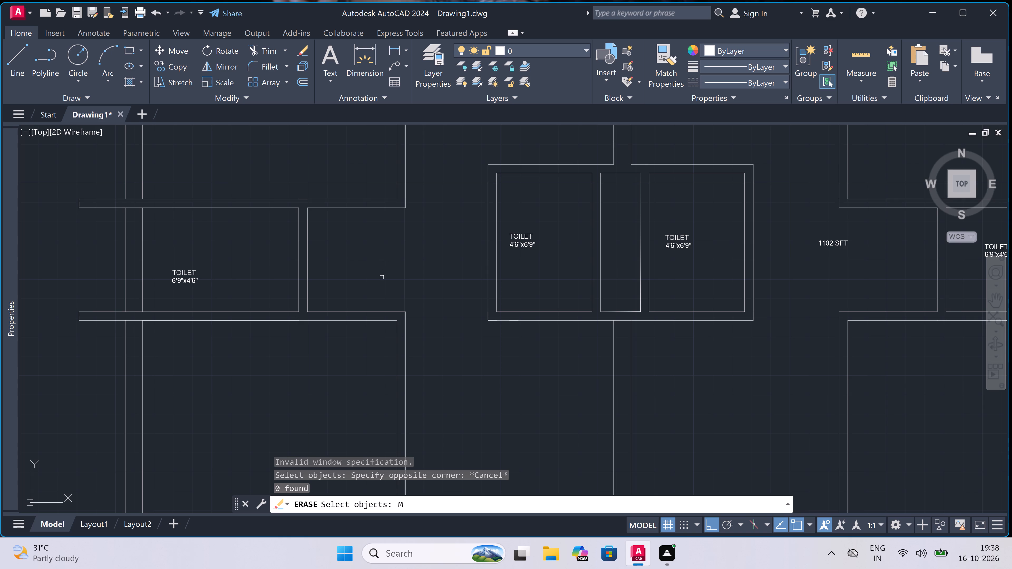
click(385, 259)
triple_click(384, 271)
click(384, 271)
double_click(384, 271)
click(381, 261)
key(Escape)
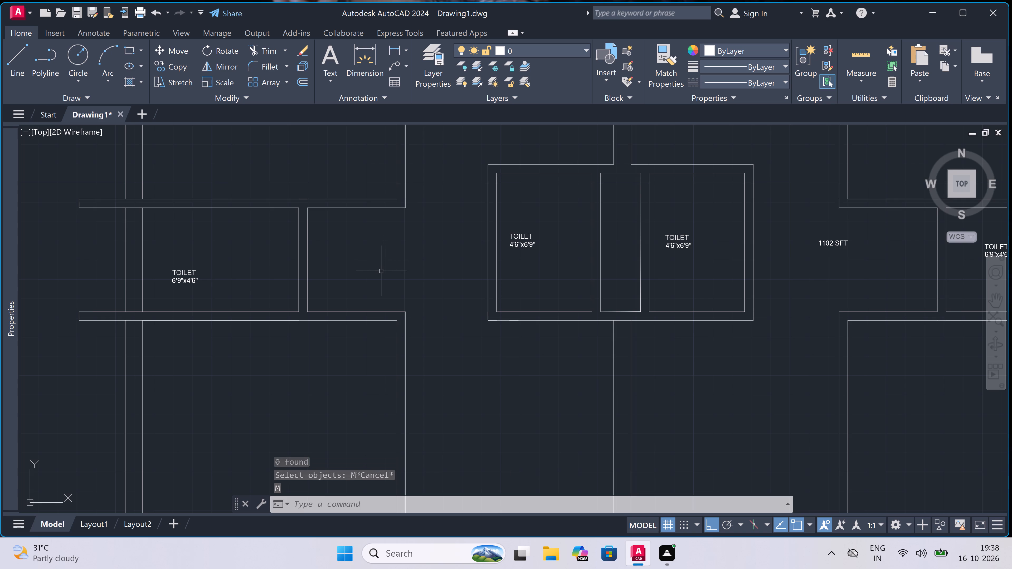
Add a multiline text label reading 1102 SFT in the open area between the far western toilet and the western central toilet.
click(381, 268)
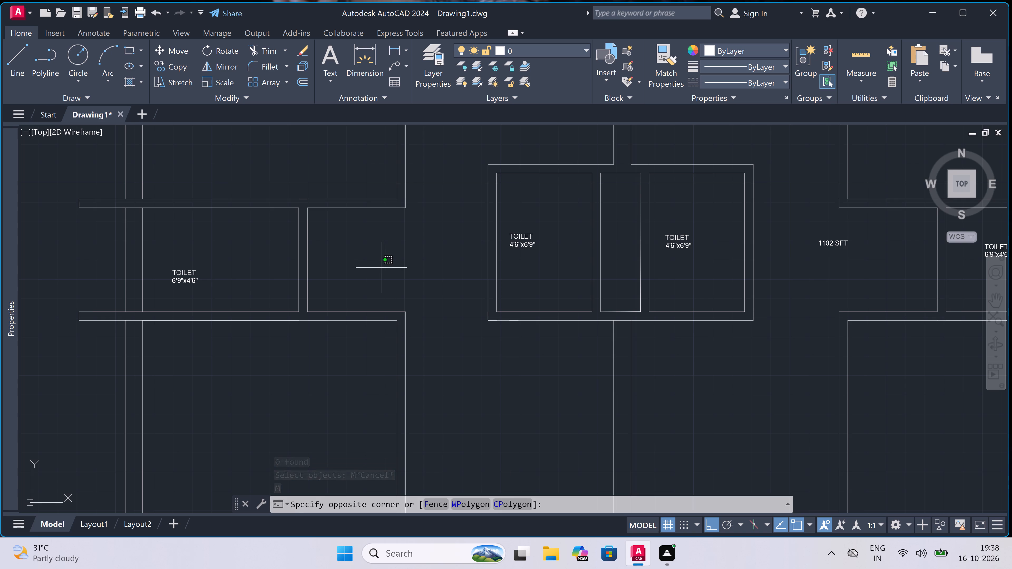
text(MT)
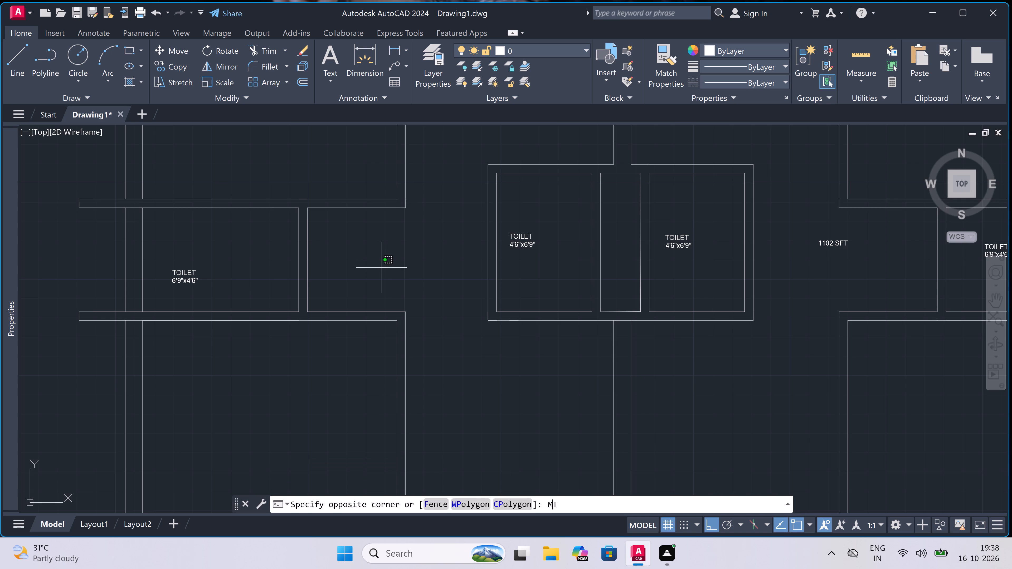
key(space)
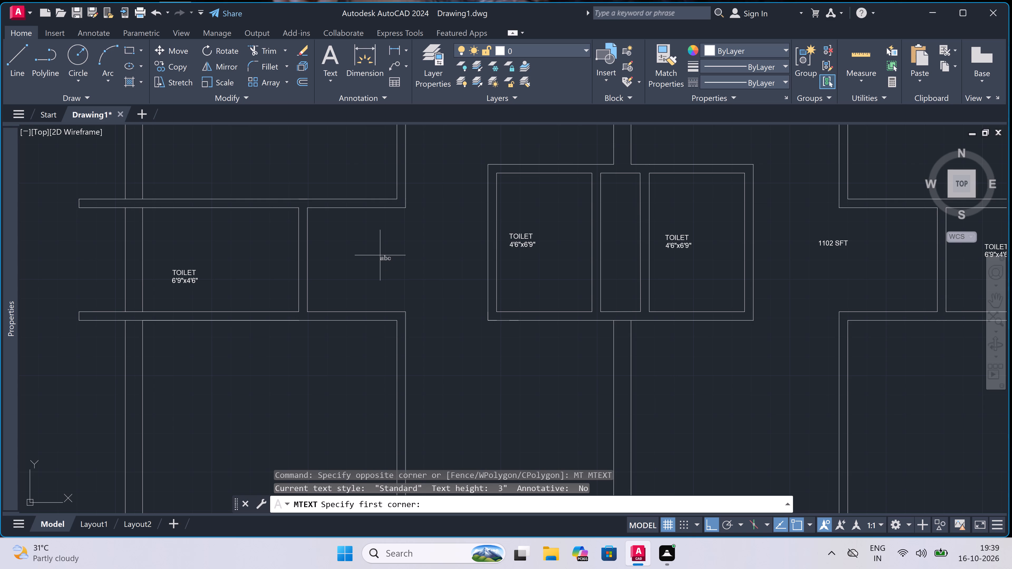
click(381, 256)
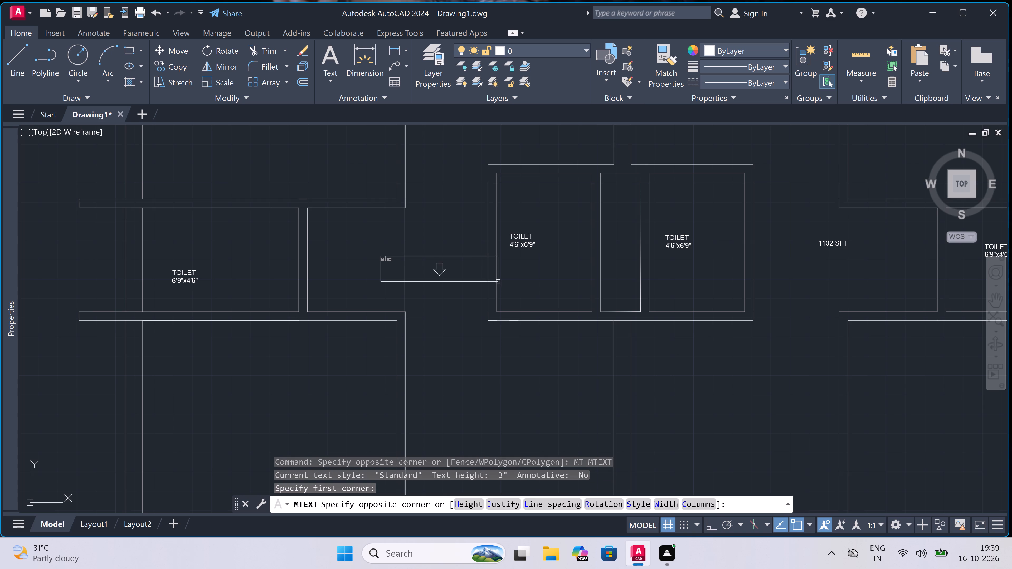
click(499, 280)
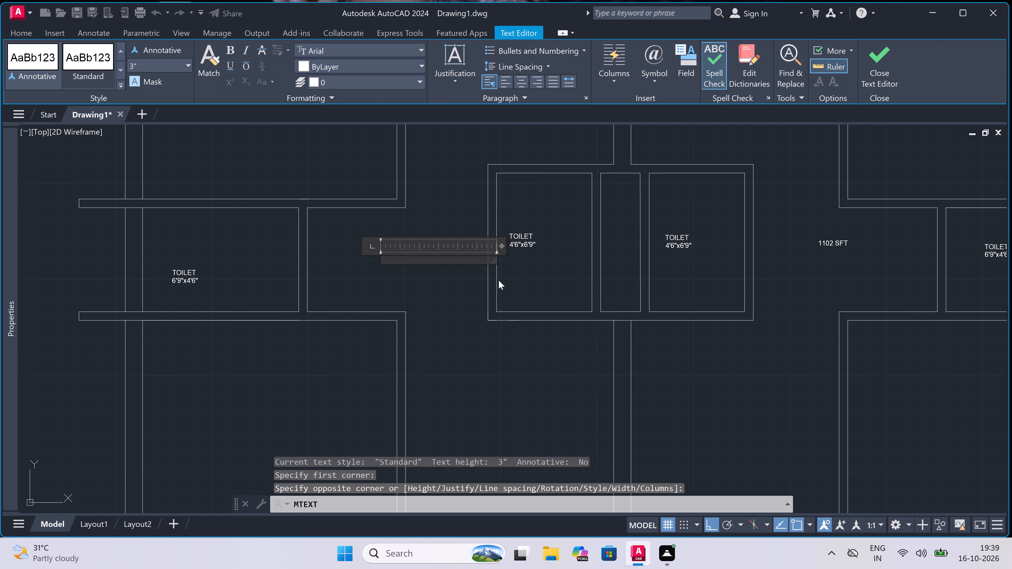
text(1102)
key(space)
text(SFT)
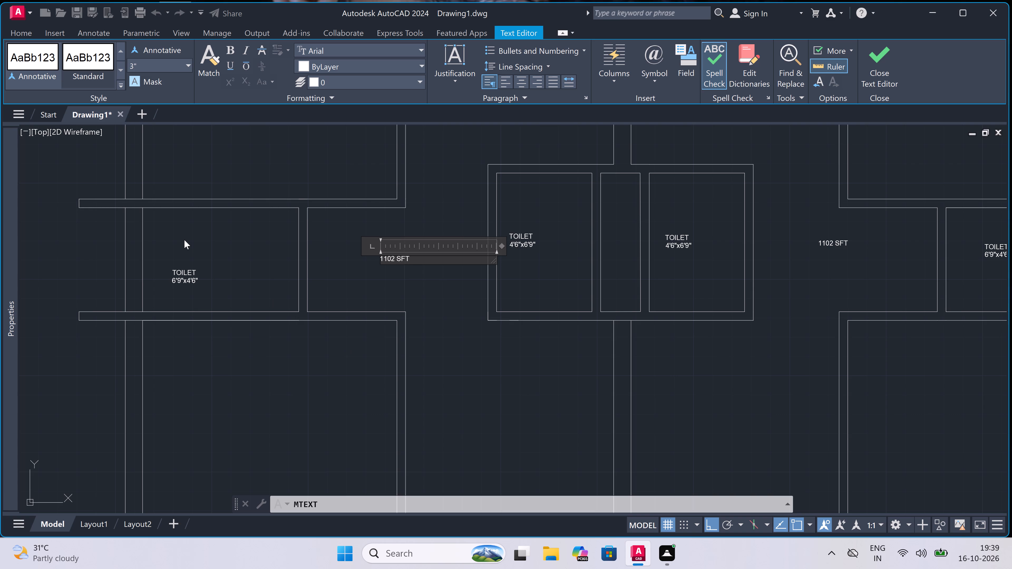
scroll(185, 240, down, 2)
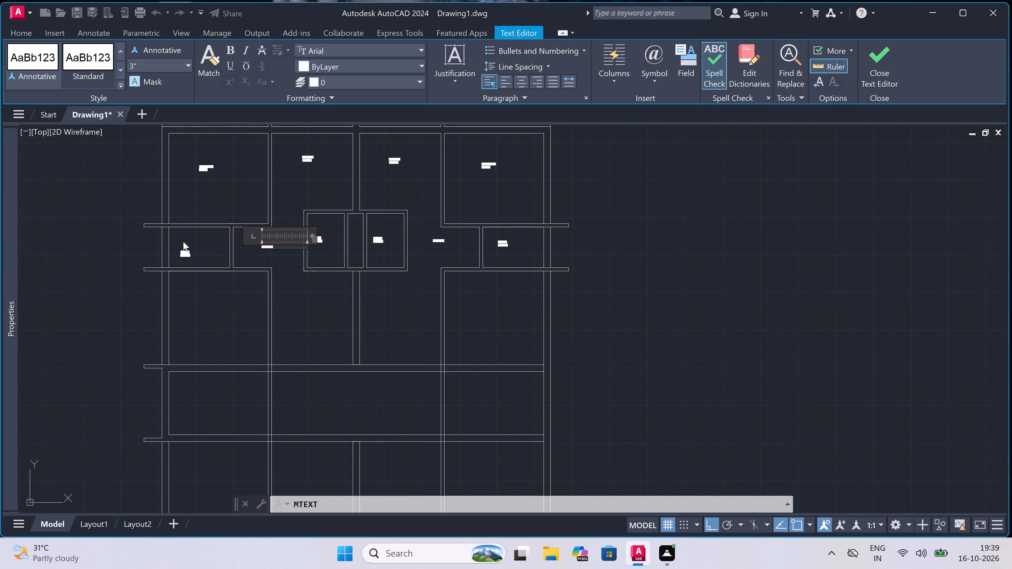
scroll(176, 251, up, 2)
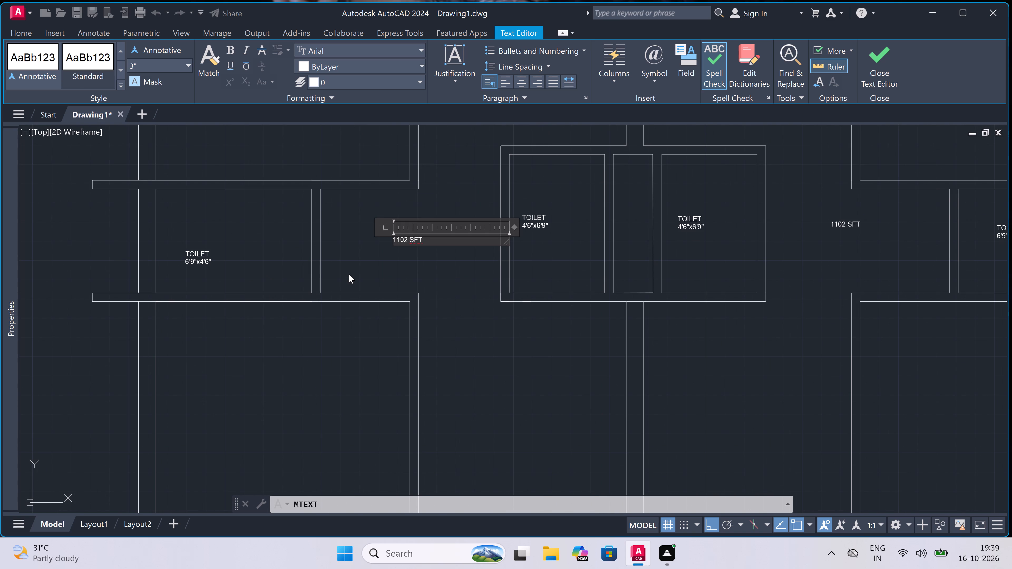
double_click(349, 273)
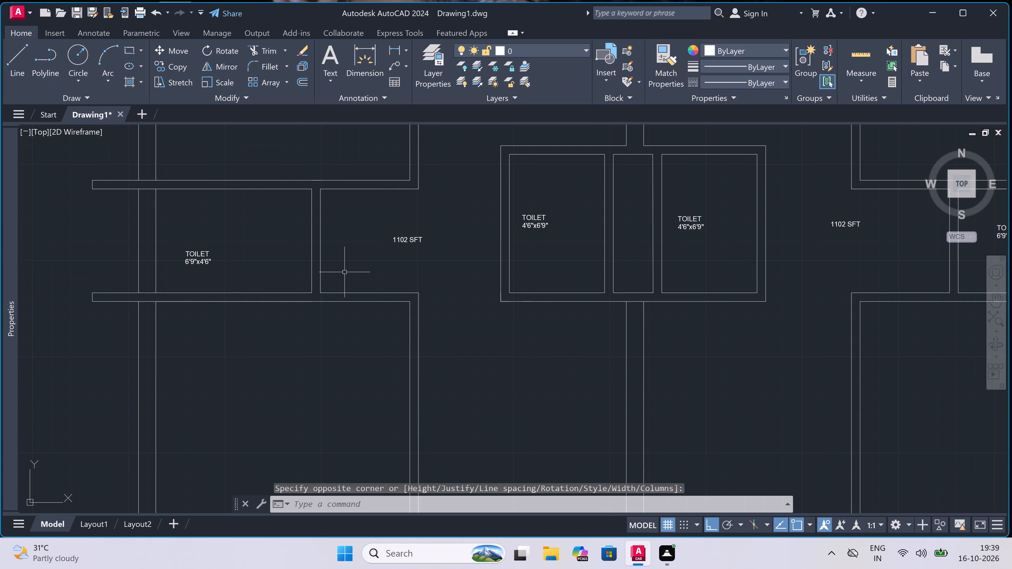
Add a multiline text label reading BALCONY 3' FEET WIDE at the outer western wall, beside the room south of the far western toilet.
scroll(346, 272, down, 1)
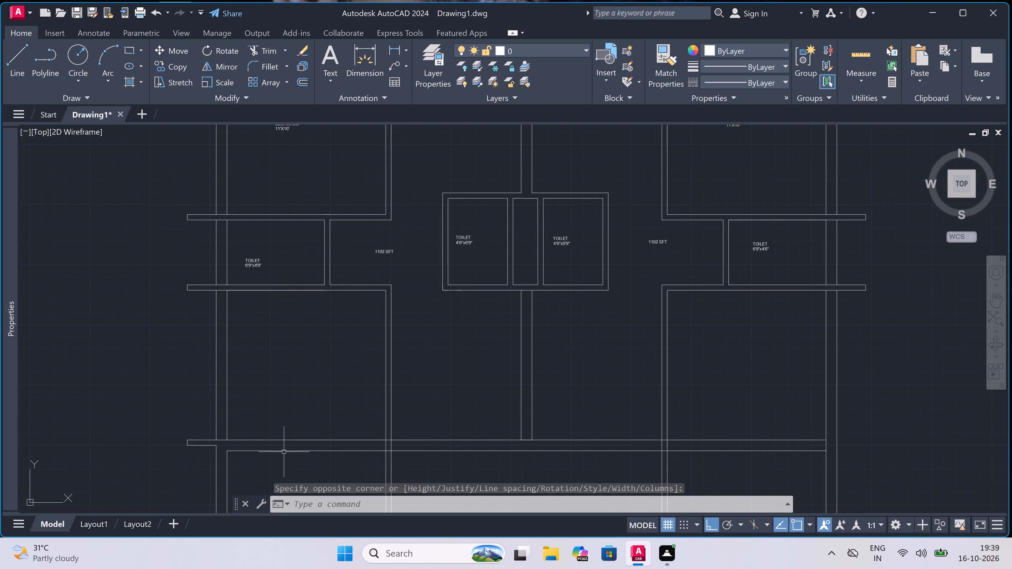
scroll(287, 447, up, 1)
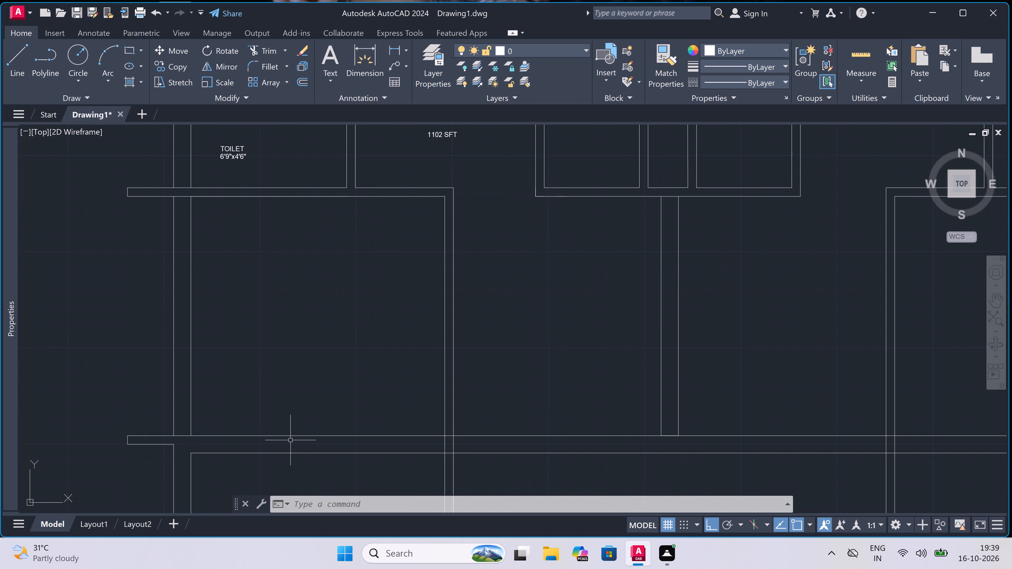
scroll(296, 430, up, 1)
scroll(296, 430, down, 1)
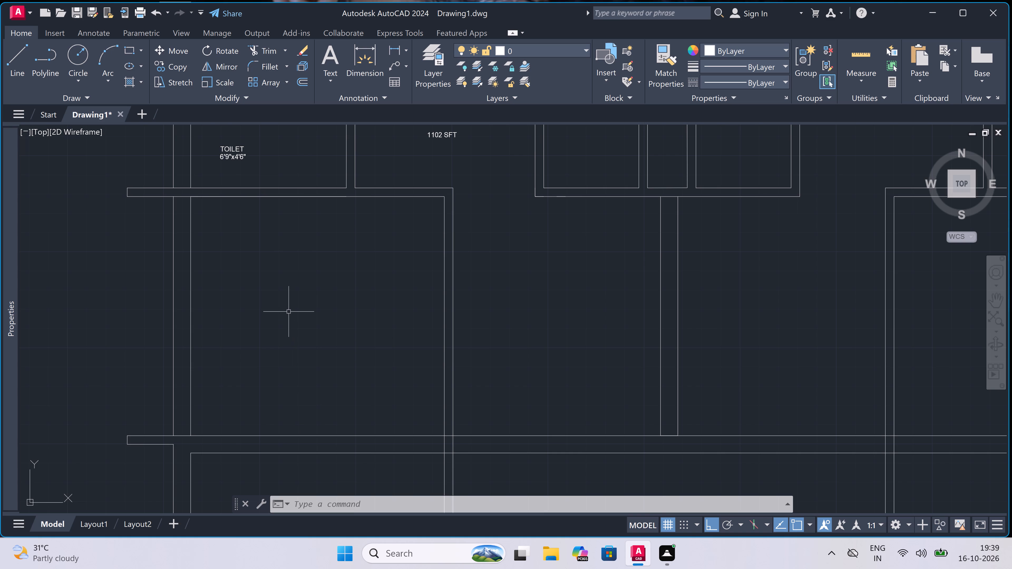
scroll(289, 312, down, 1)
scroll(289, 312, up, 1)
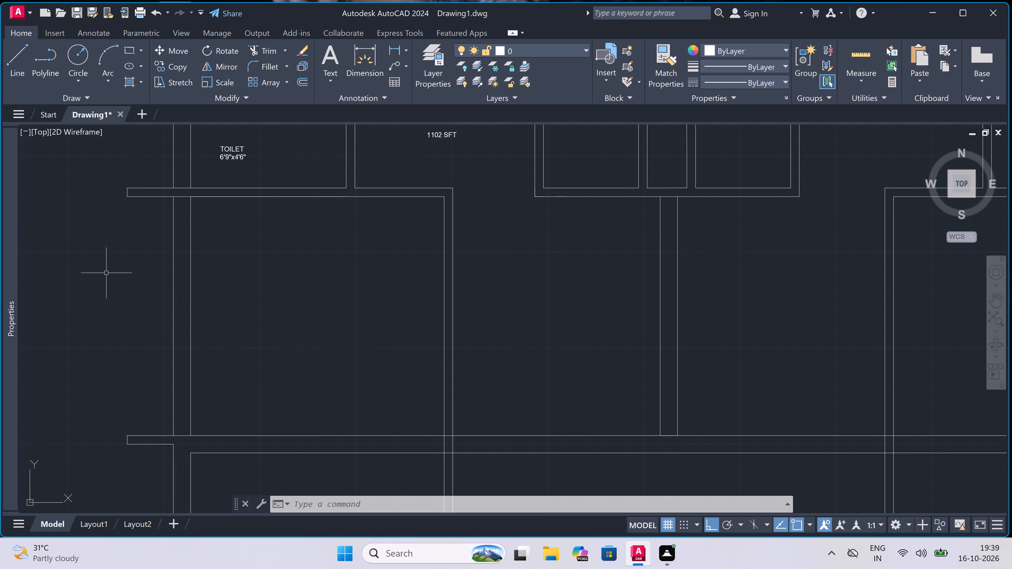
triple_click(79, 305)
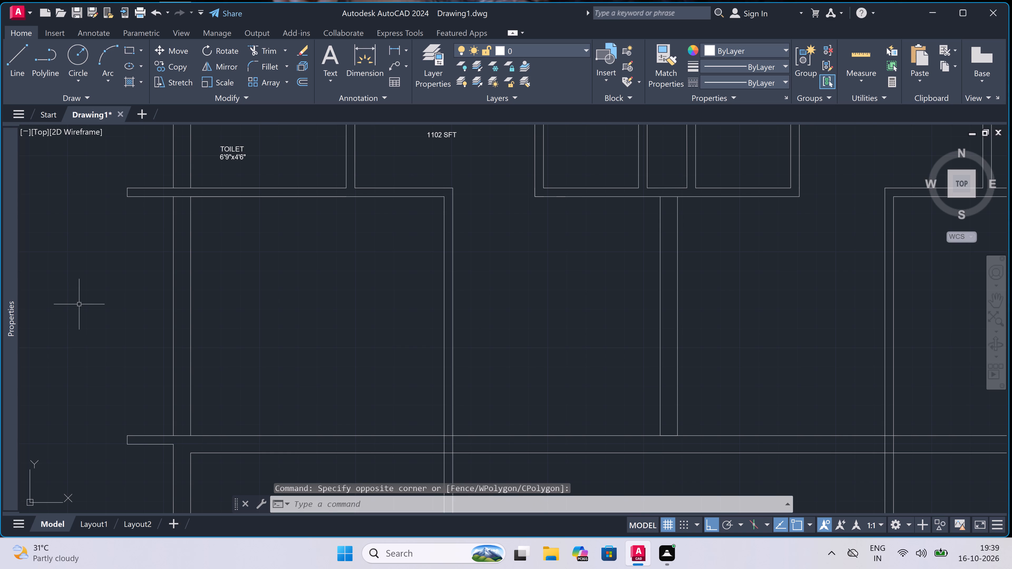
text(MT)
key(space)
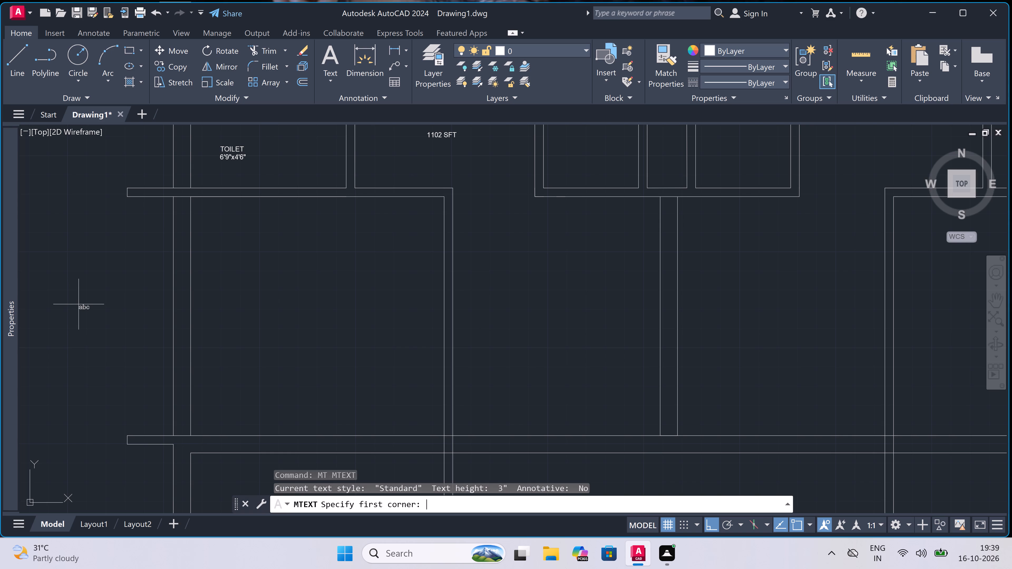
click(92, 311)
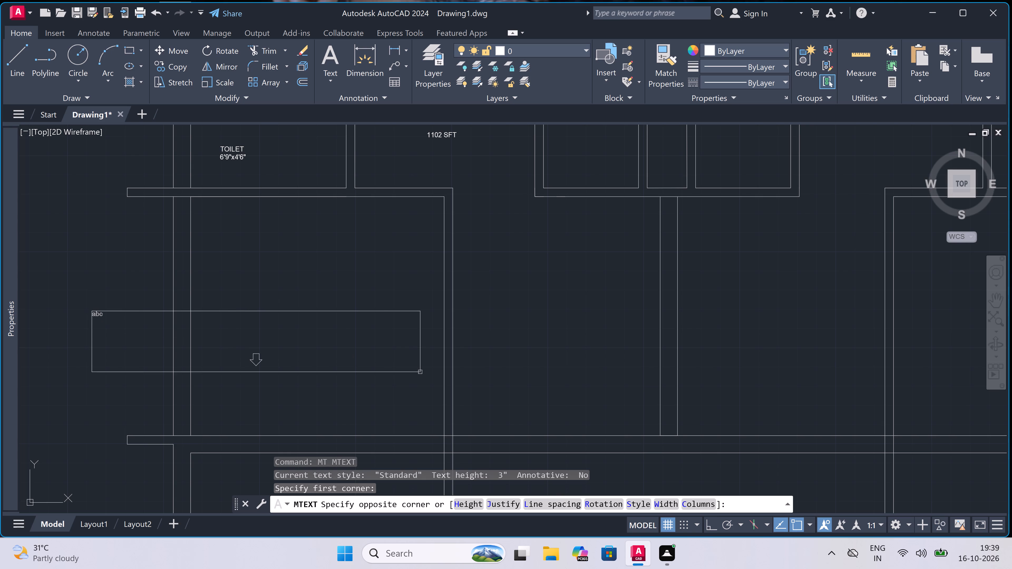
double_click(427, 338)
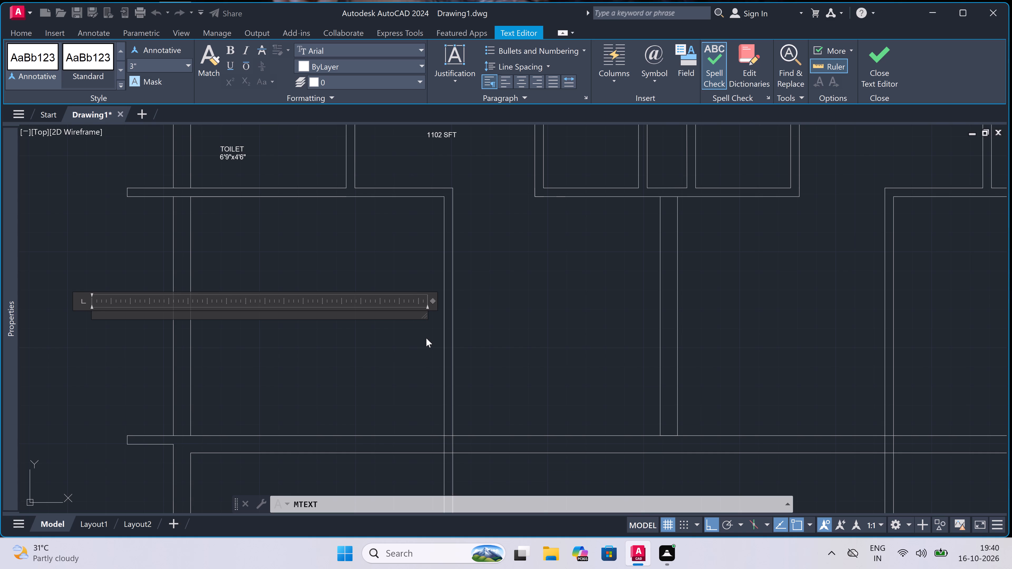
text(BA)
text(LCONY)
key(space)
key(3)
key(apostrophe)
key(space)
key(f)
text(EET)
key(space)
key(w)
text(IDE)
click(347, 344)
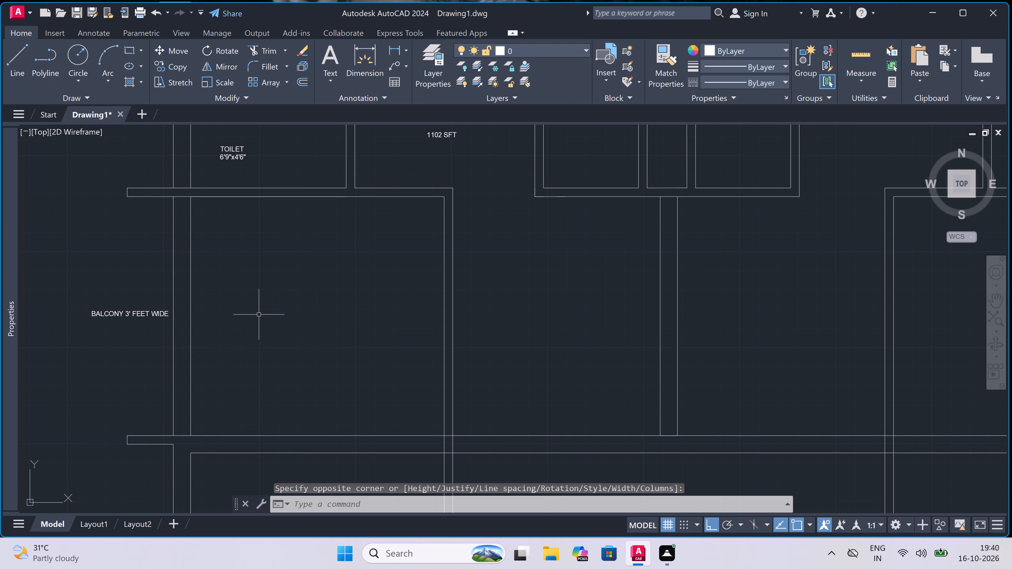
Add a multiline text label reading BED ROOM over 10'X10'4.5" in the room south of the far western toilet.
click(252, 294)
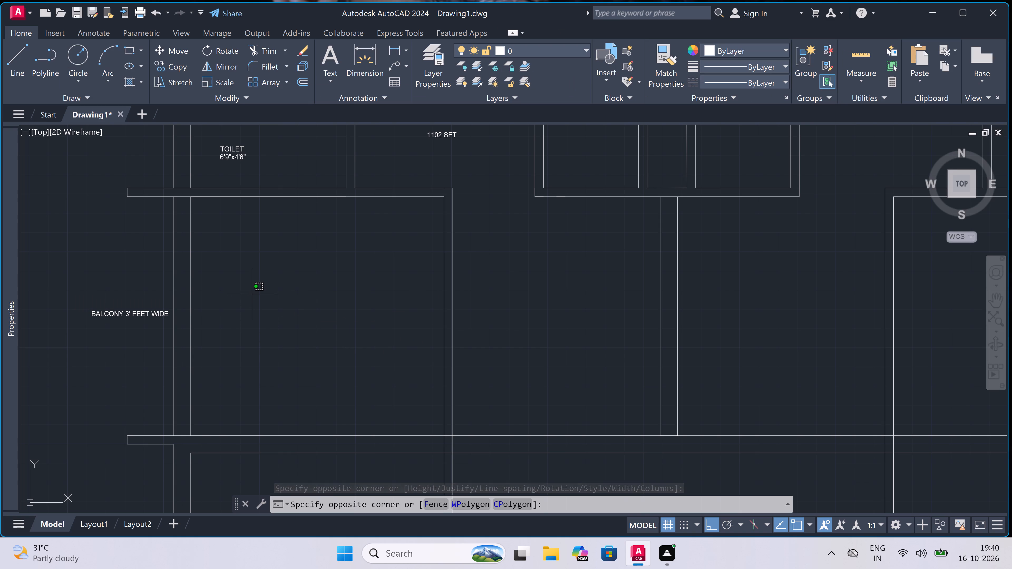
text(MT)
key(space)
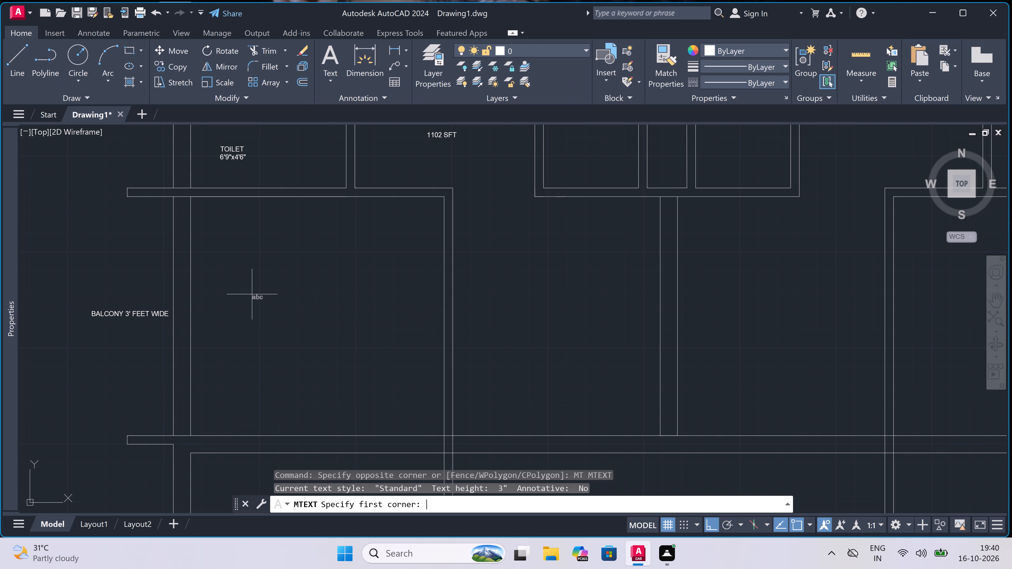
click(258, 295)
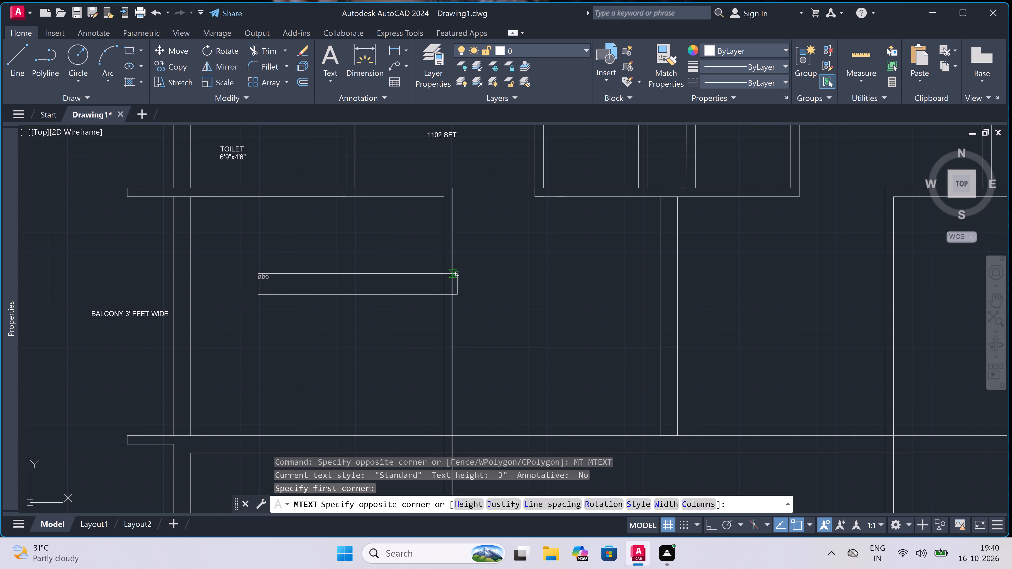
click(480, 322)
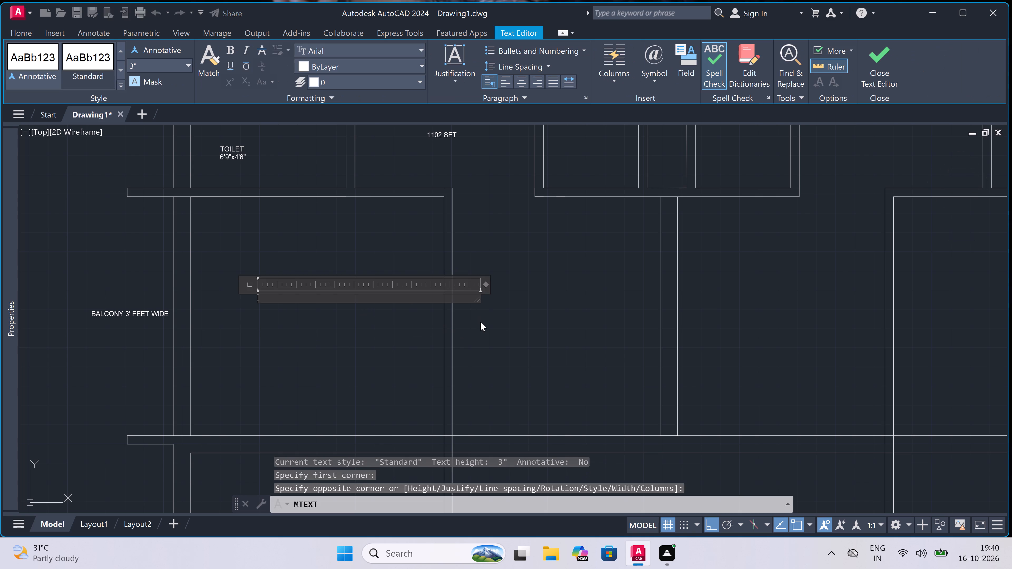
text(BED)
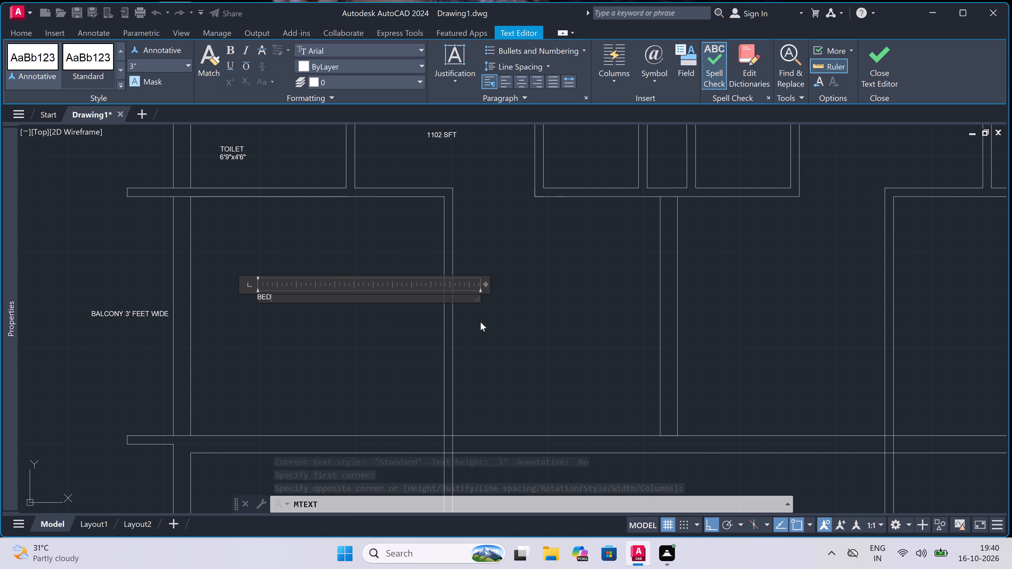
key(r)
text(OOM)
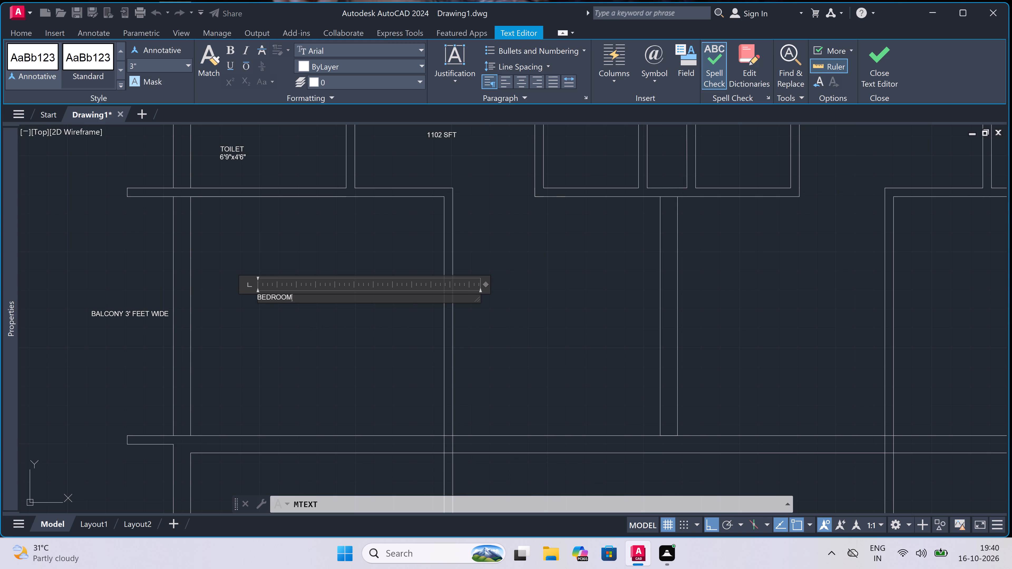
key(space)
click(270, 292)
key(space)
key(space)
key(BackSpace)
key(BackSpace)
key(BackSpace)
key(BackSpace)
key(BackSpace)
key(BackSpace)
key(BackSpace)
key(space)
text(RO)
key(o)
key(m)
key(Return)
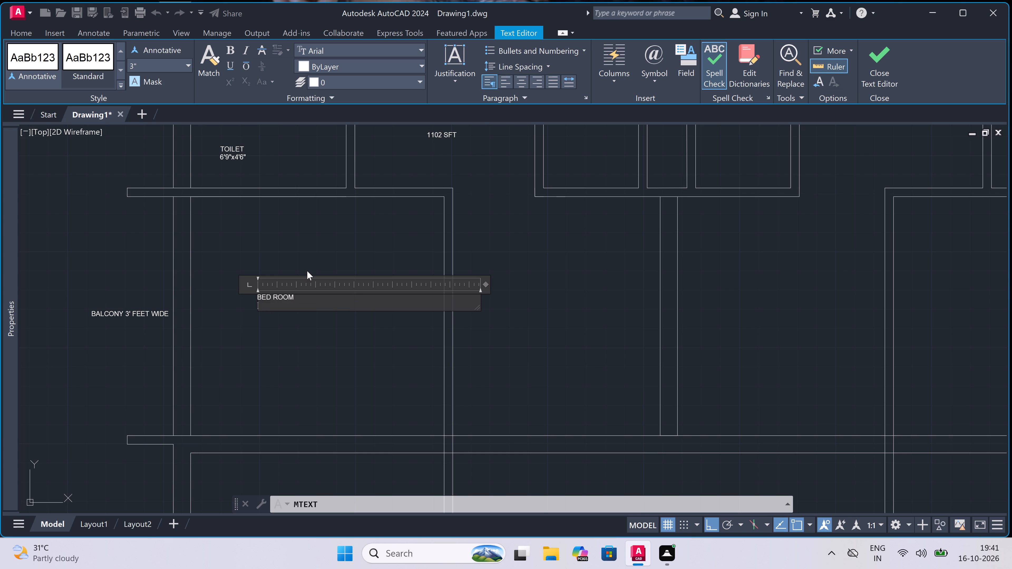
key(1)
key(0)
key(apostrophe)
key(x)
key(1)
key(0)
key(apostrophe)
key(4)
key(period)
key(5)
key(shift+quotedbl)
click(526, 298)
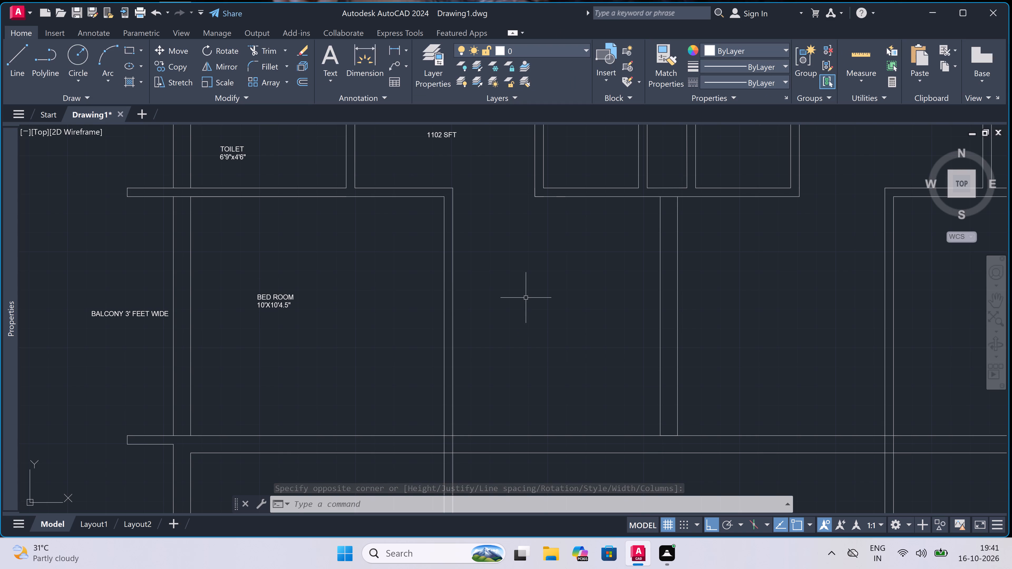
click(531, 297)
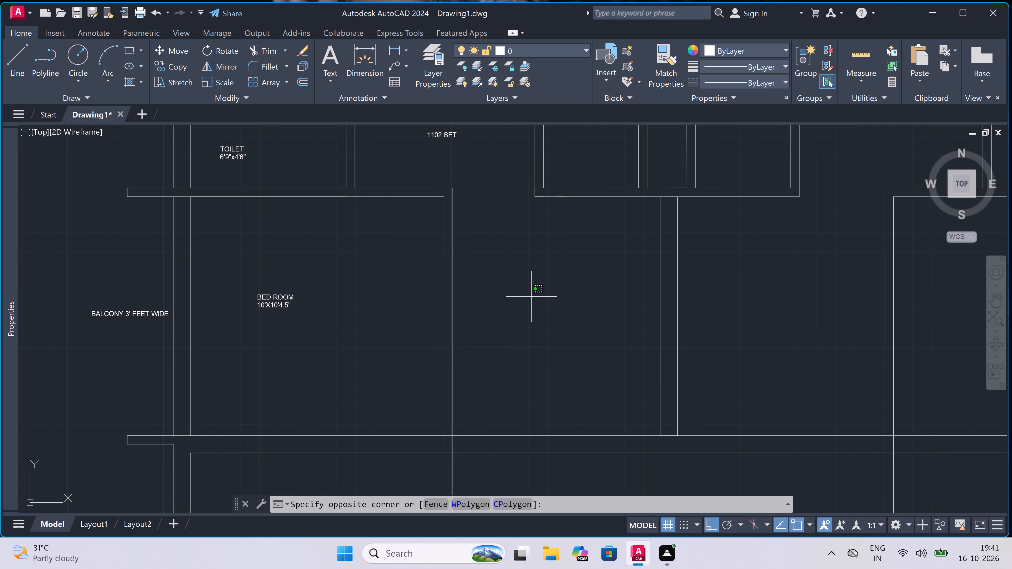
key(Escape)
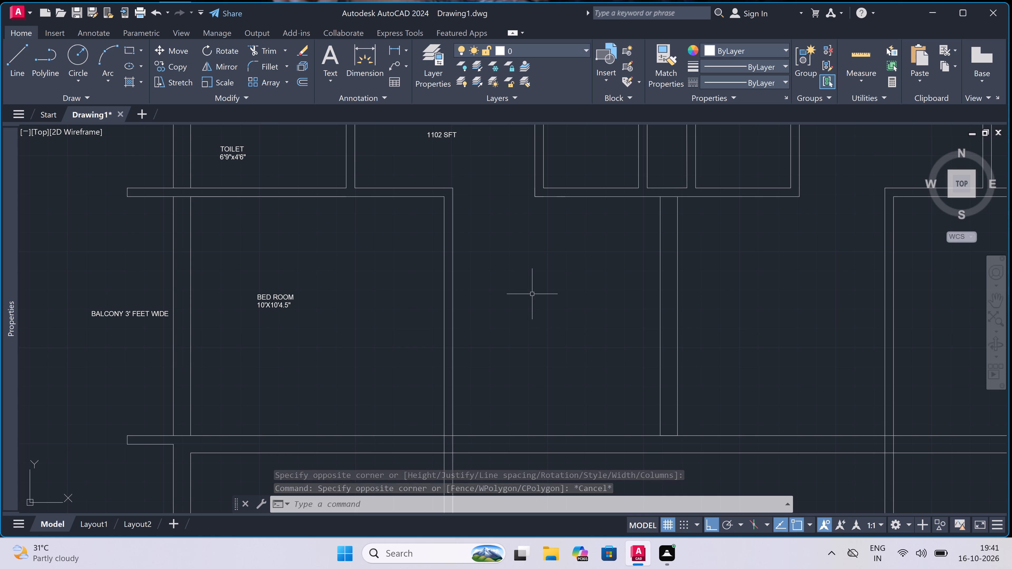
Add a multiline text label reading LIVING AREA over 9'X10'4.5" in the space directly east of the labelled BED ROOM.
text(mt)
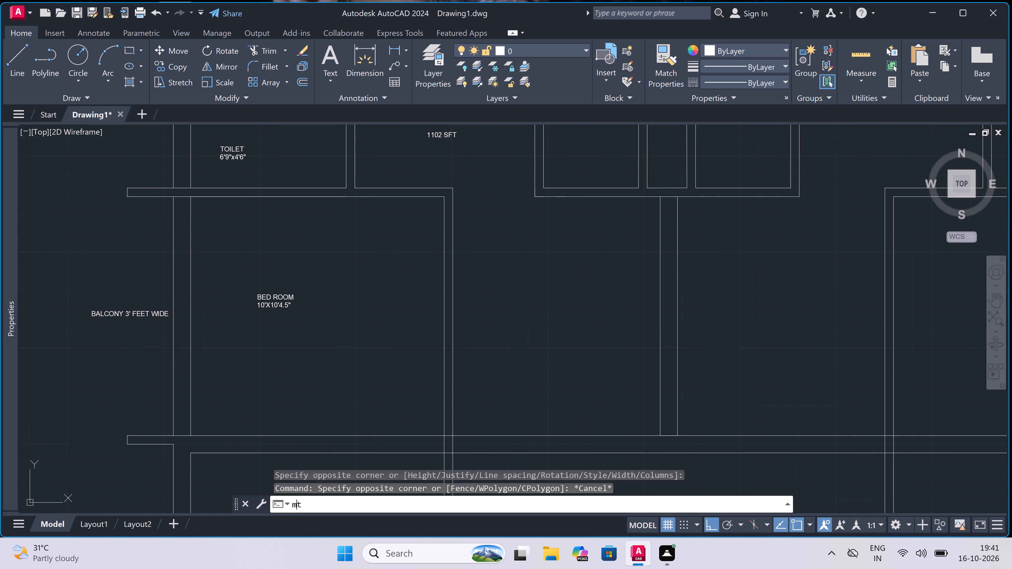
key(space)
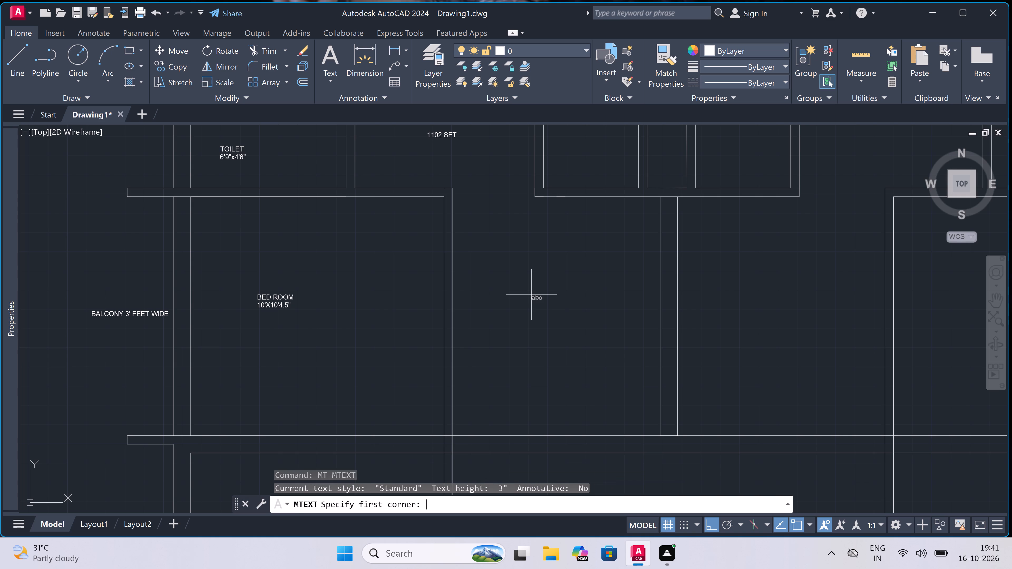
click(531, 295)
click(522, 291)
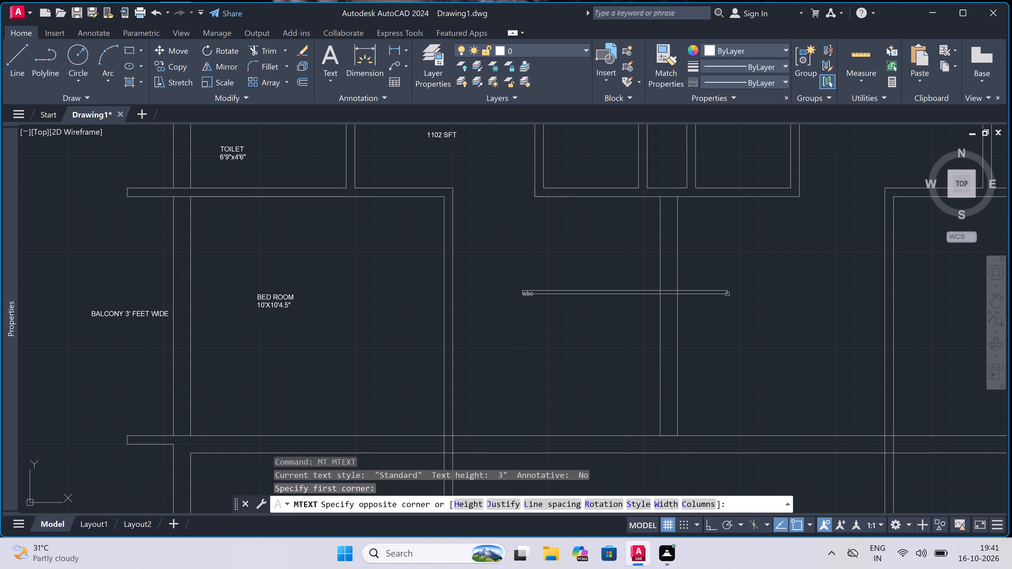
click(785, 316)
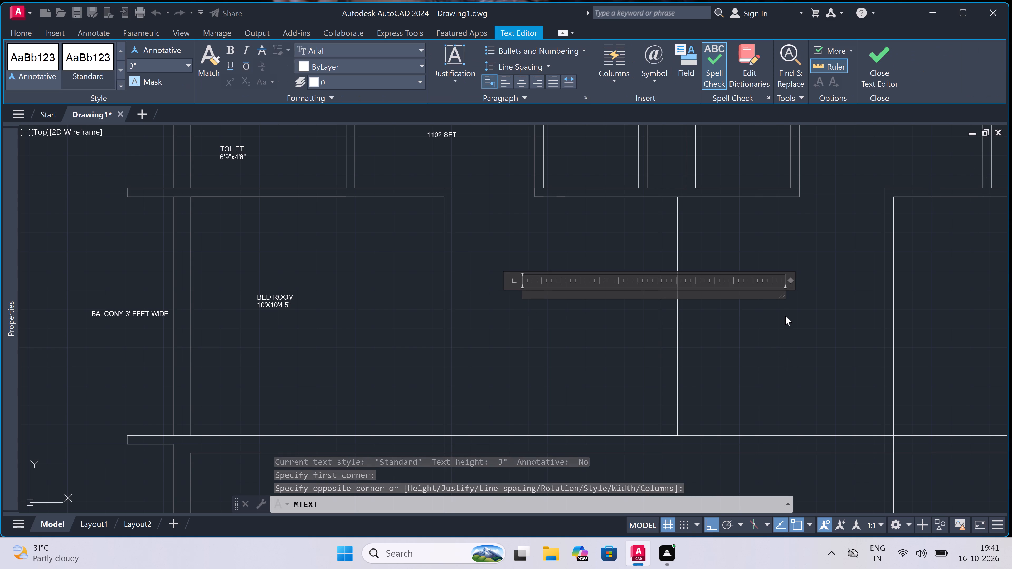
text(LIVIN)
key(g)
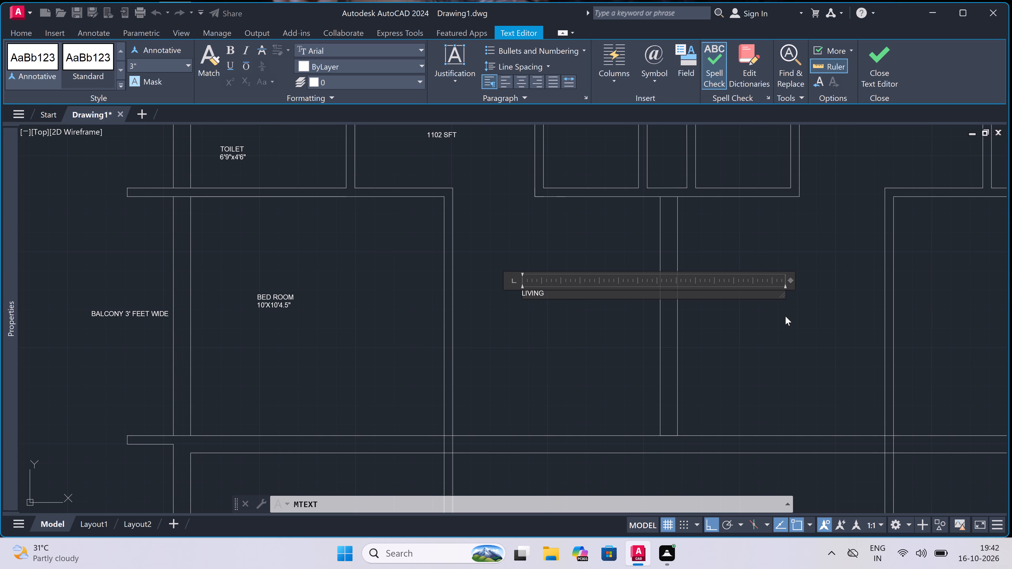
key(space)
text(AREA)
key(Return)
key(9)
key(apostrophe)
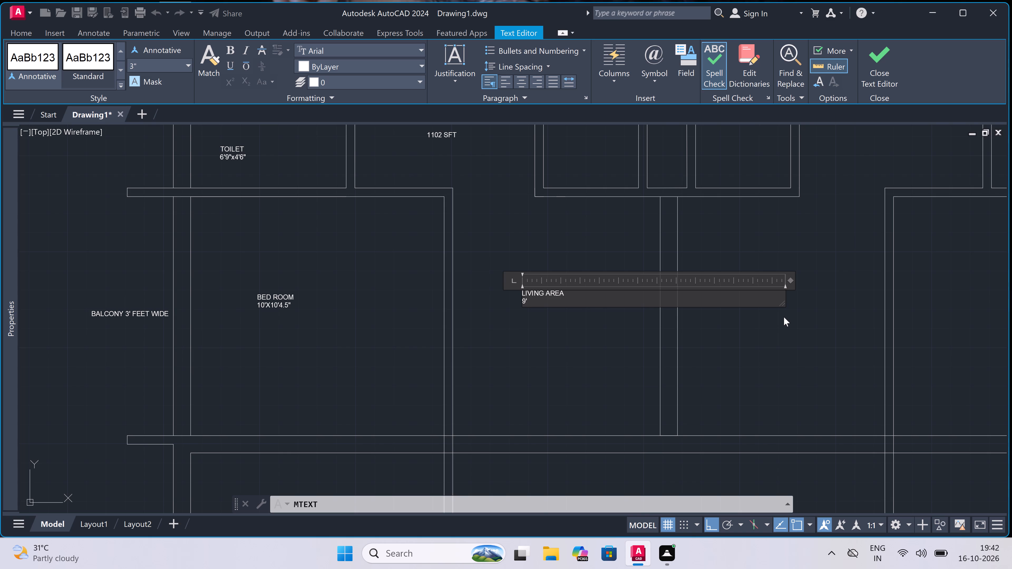
key(x)
key(1)
key(0)
key(apostrophe)
key(4)
key(period)
key(5)
key(shift+quotedbl)
click(611, 367)
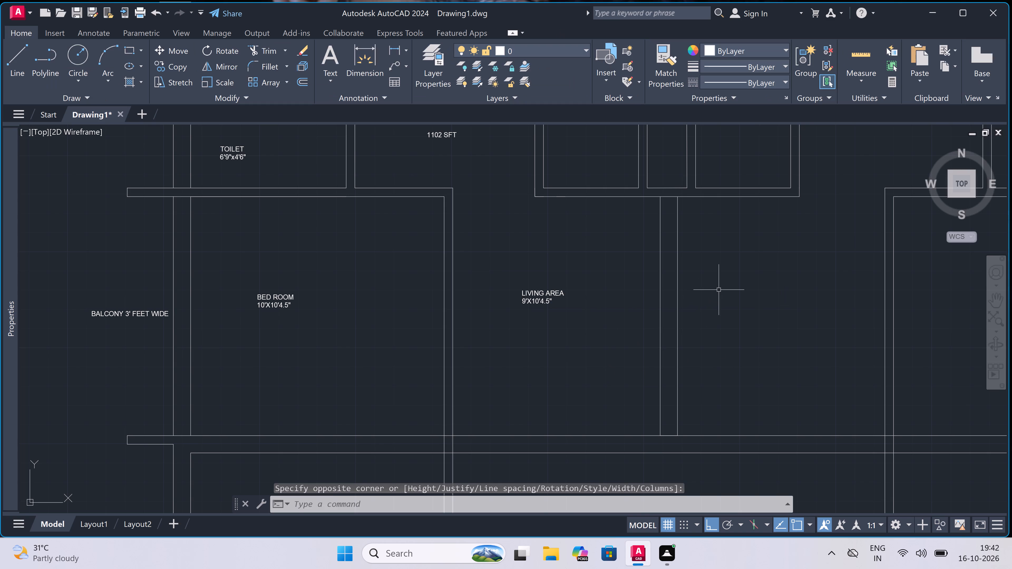
Start a multiline text label in the room directly east of the LIVING AREA and enter BEDROOM over 10X10'4.5".
scroll(719, 290, up, 2)
scroll(718, 300, down, 2)
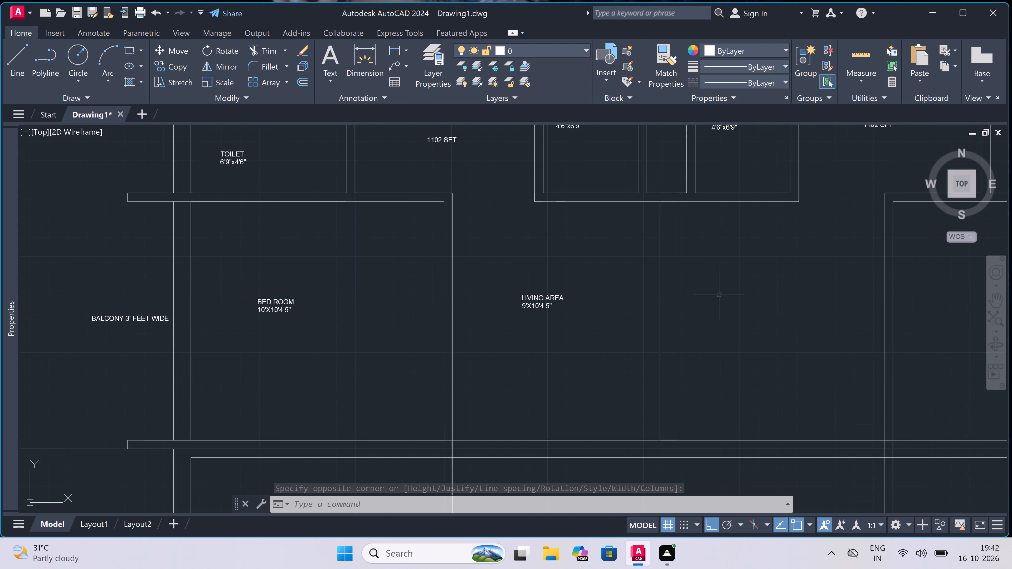
scroll(734, 274, down, 1)
scroll(817, 328, up, 1)
scroll(857, 328, up, 1)
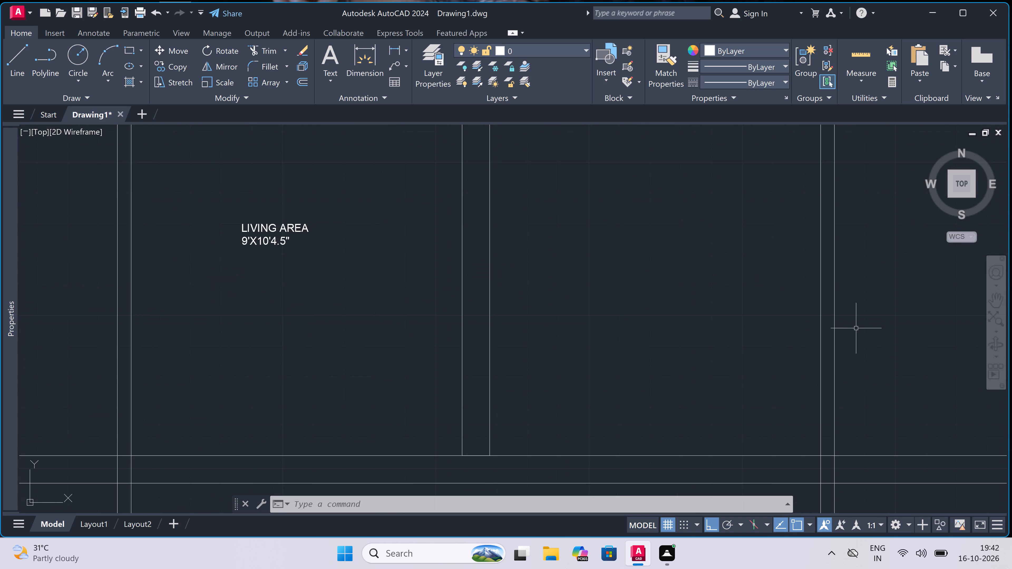
scroll(844, 323, down, 3)
scroll(857, 305, up, 2)
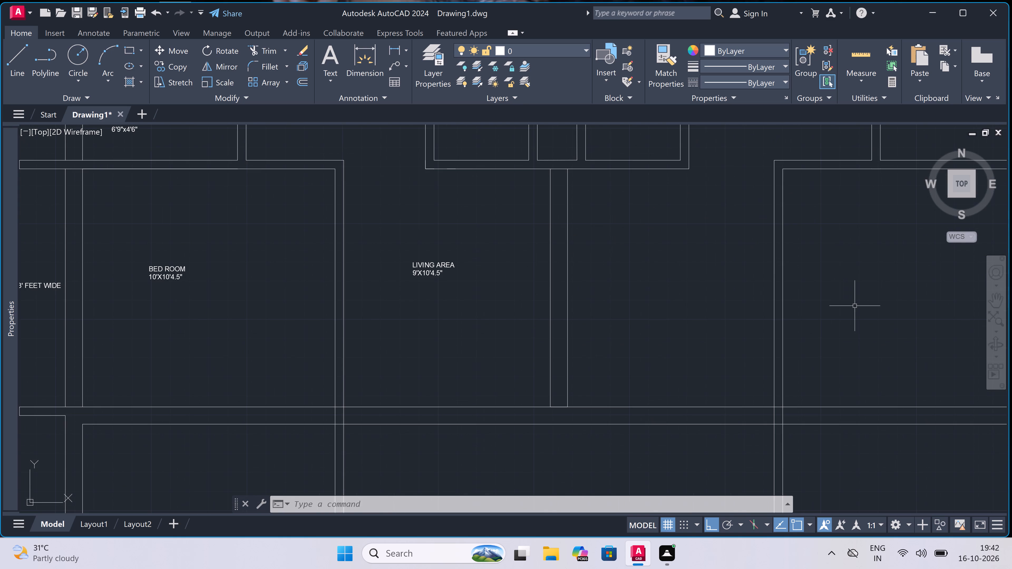
double_click(614, 267)
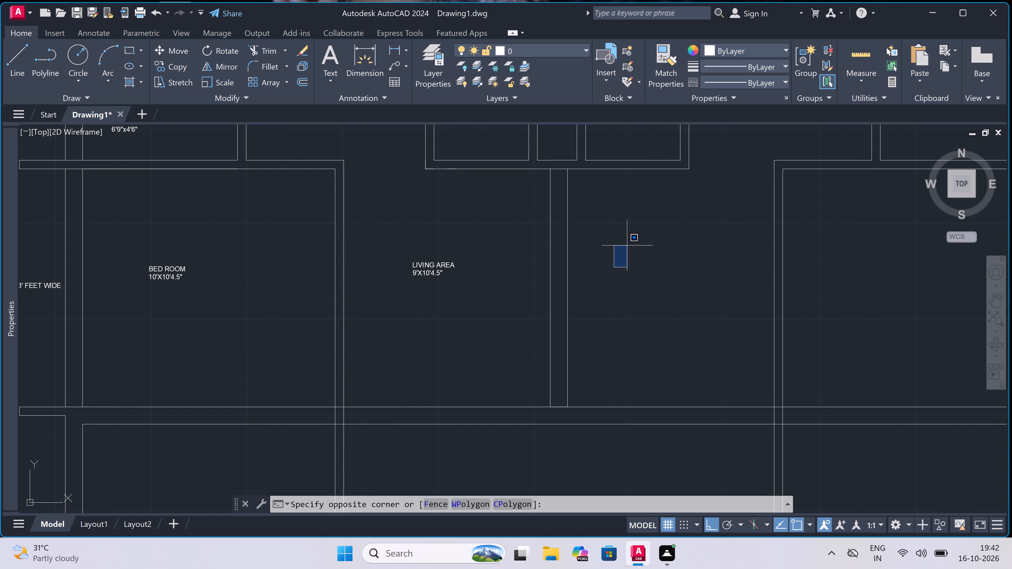
key(Escape)
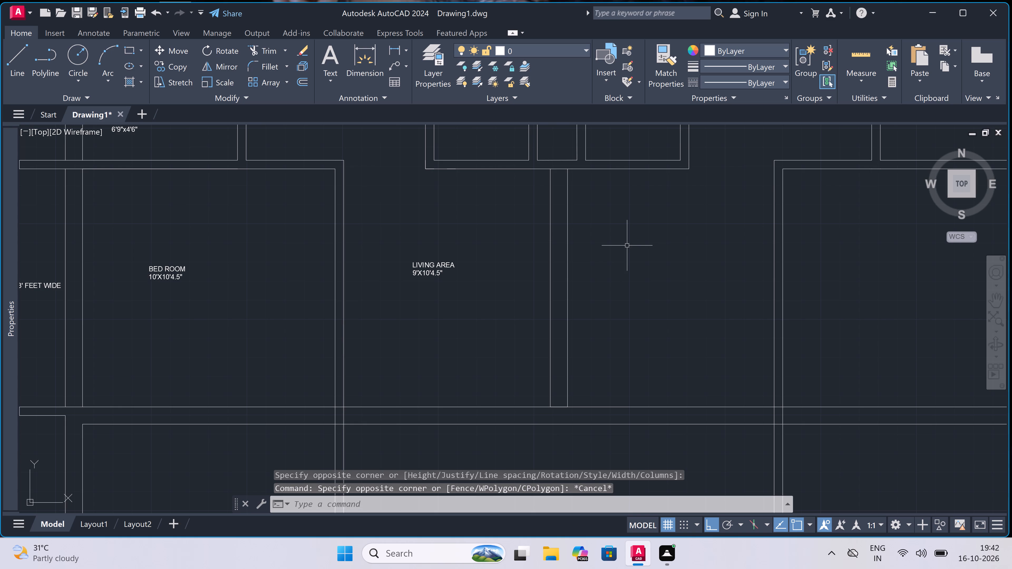
text(mt)
key(space)
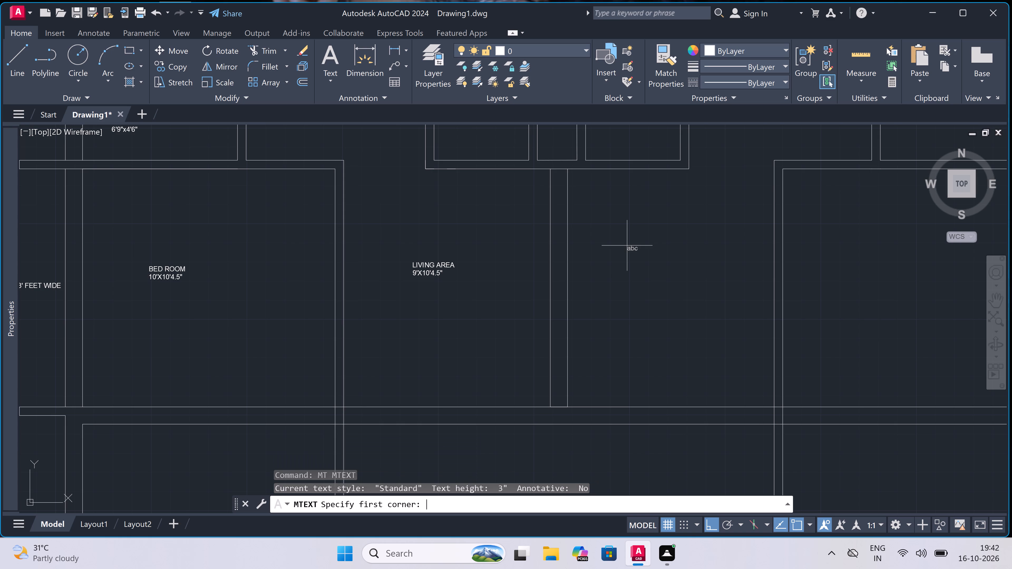
click(627, 246)
click(632, 247)
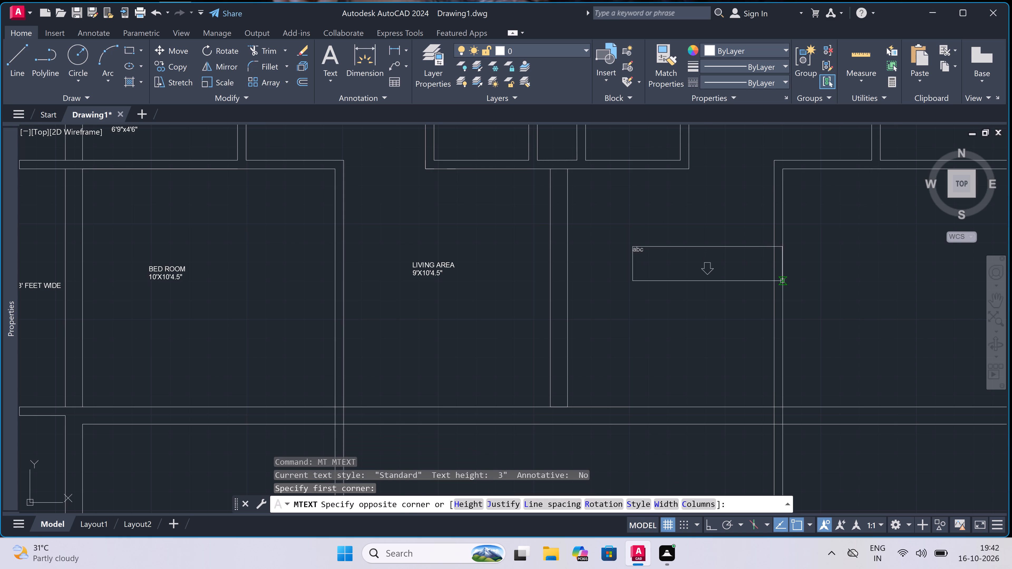
click(858, 278)
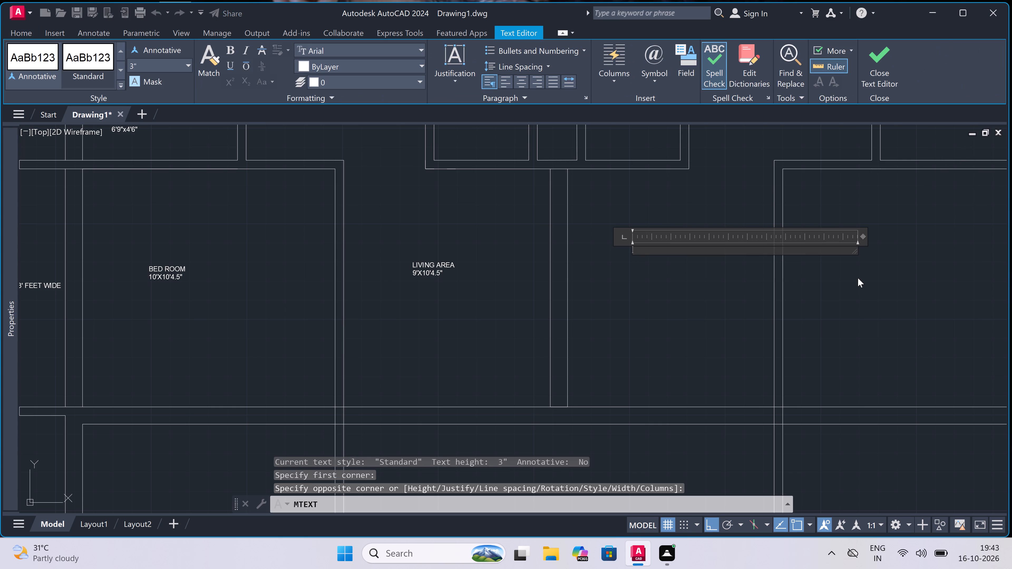
key(b)
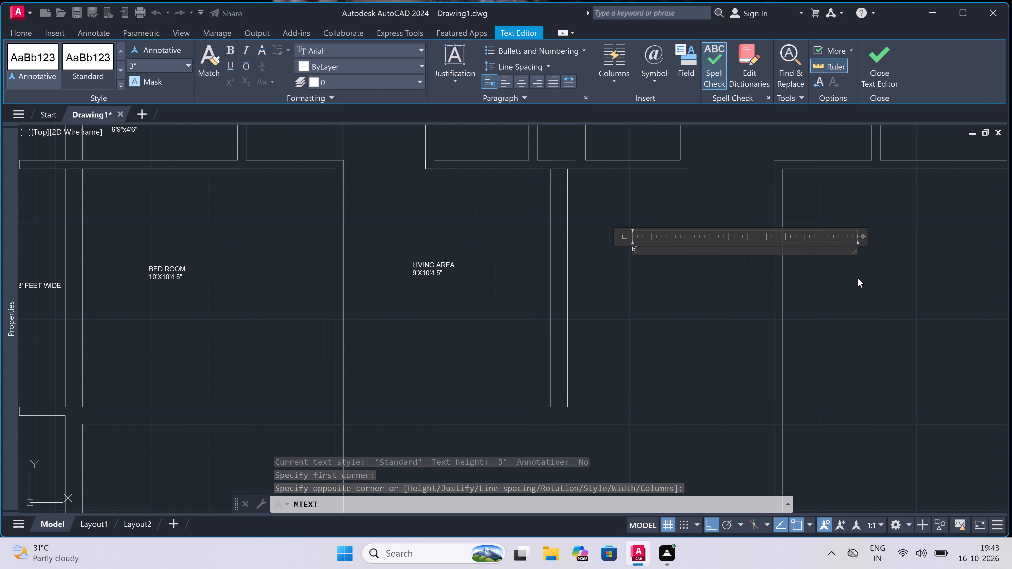
key(BackSpace)
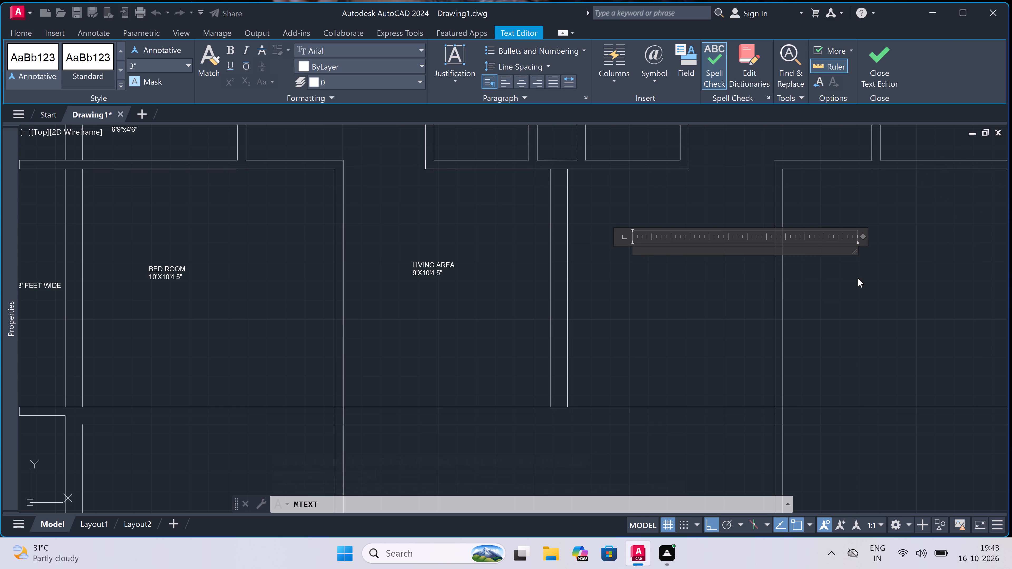
text(BED)
text(ROOM)
key(Return)
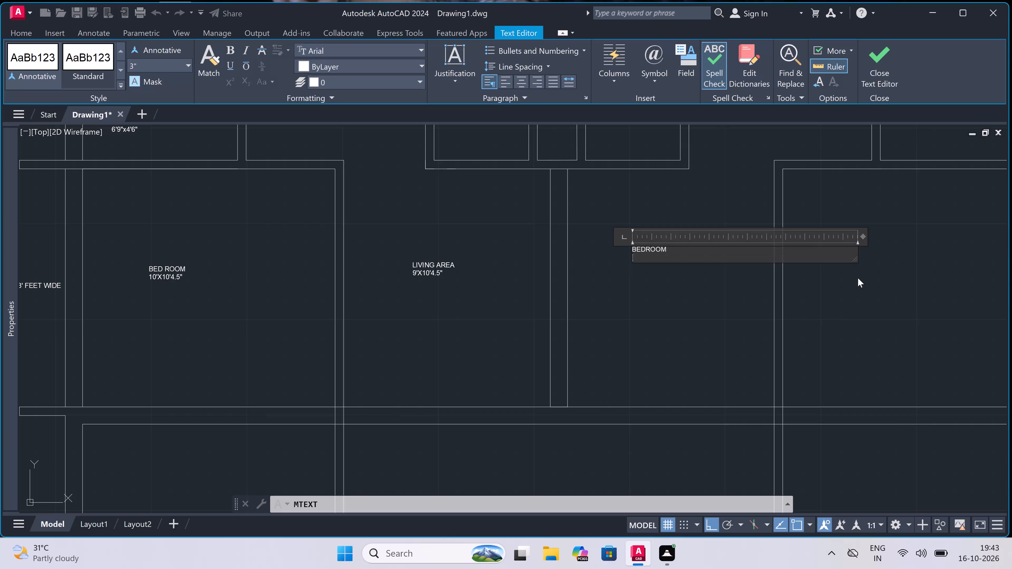
key(1)
key(0)
key(x)
key(1)
text(0')
key(4)
key(period)
key(5)
key(shift+quotedbl)
Replace the open label's text in the room directly east of the existing LIVING AREA with LIVING AREA over 9'X10'4.5".
key(BackSpace)
key(BackSpace)
key(BackSpace)
key(BackSpace)
key(BackSpace)
key(BackSpace)
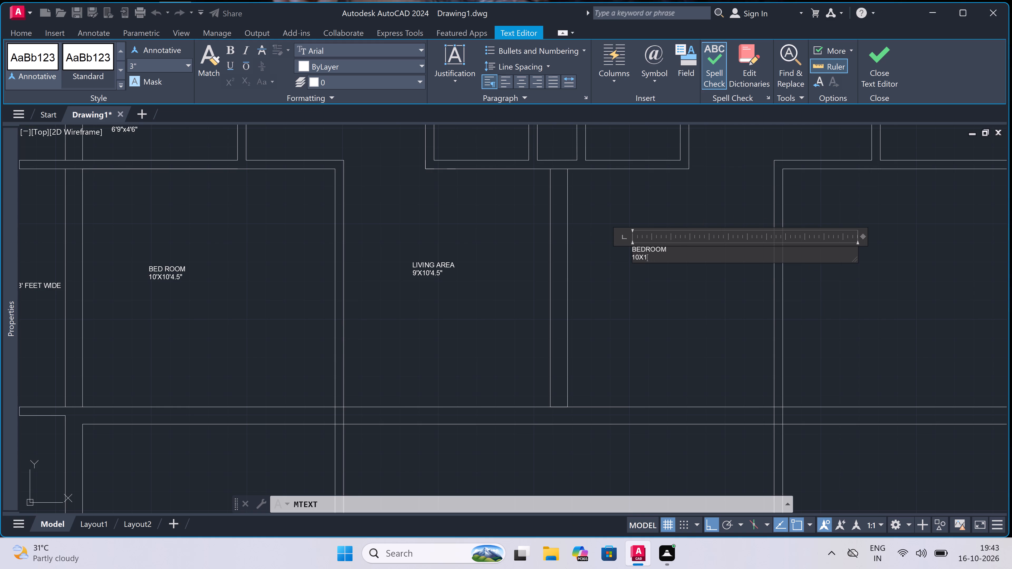
key(BackSpace)
key(BackSpace)
key(BackSpace)
key(BackSpace)
key(BackSpace)
key(BackSpace)
key(BackSpace)
key(BackSpace)
key(BackSpace)
key(BackSpace)
key(BackSpace)
key(BackSpace)
text(LIVING)
key(space)
text(AREA)
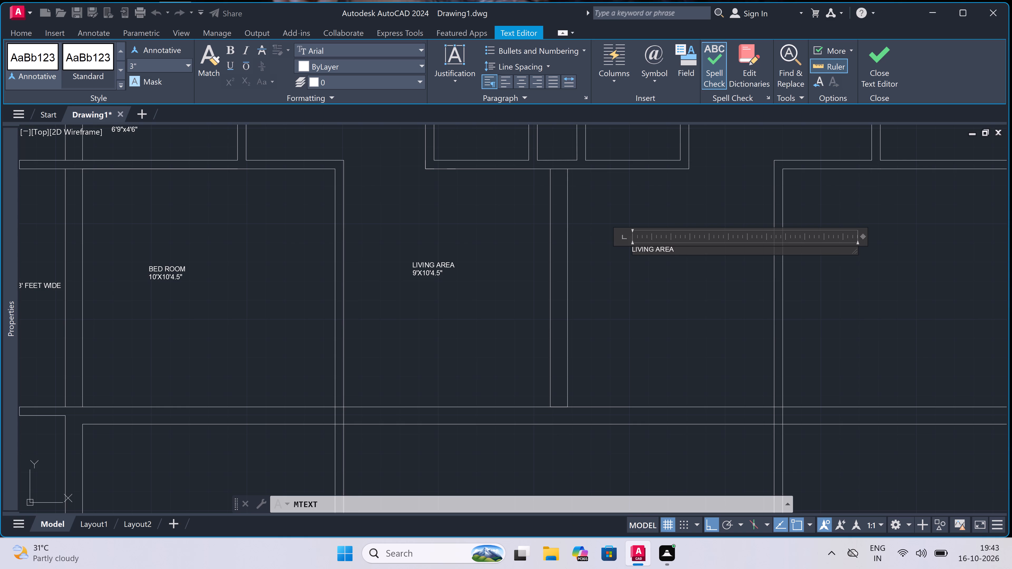
key(Return)
text(9')
key(x)
key(1)
key(0)
key(apostrophe)
text(4.)
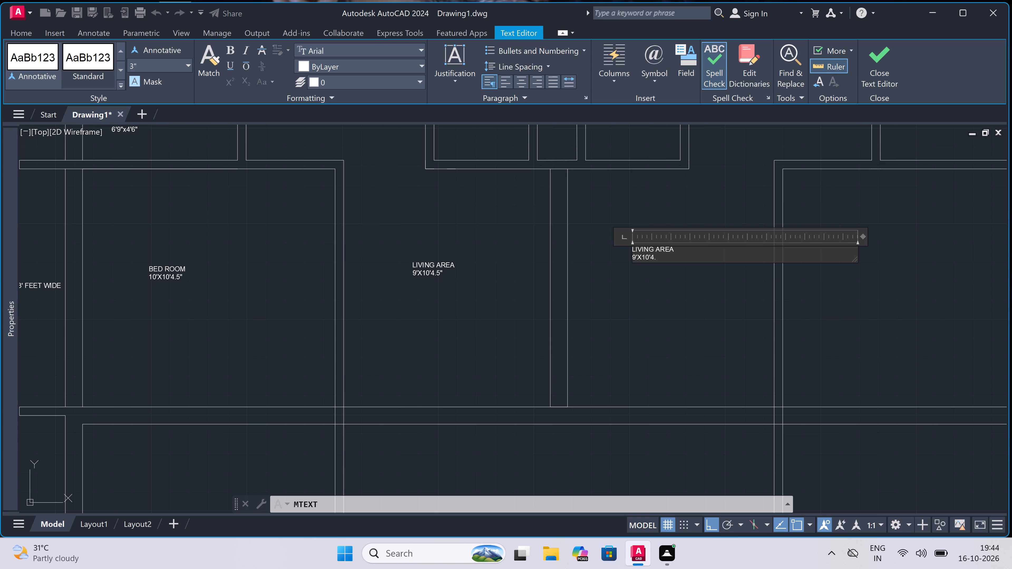
key(5)
click(850, 298)
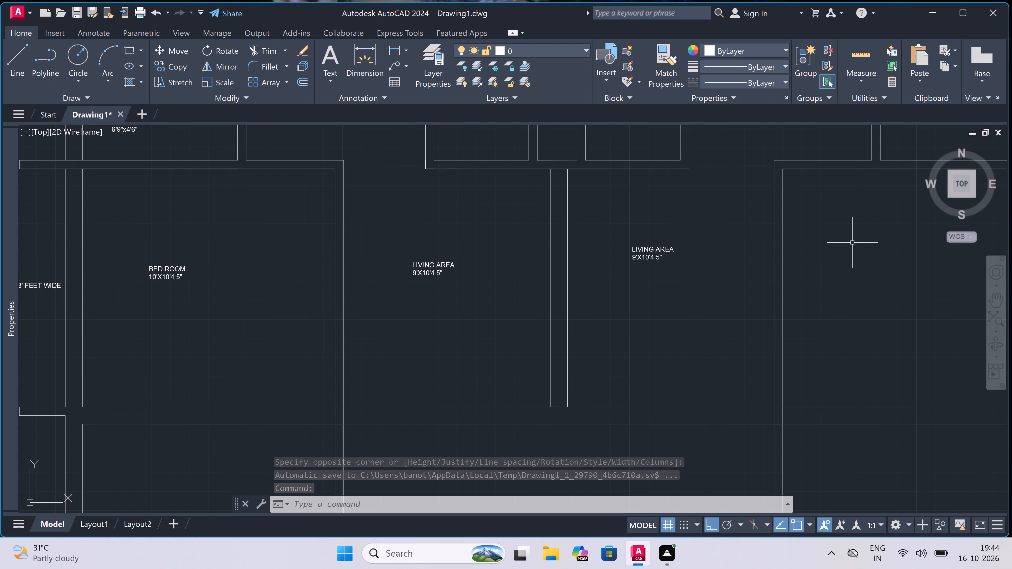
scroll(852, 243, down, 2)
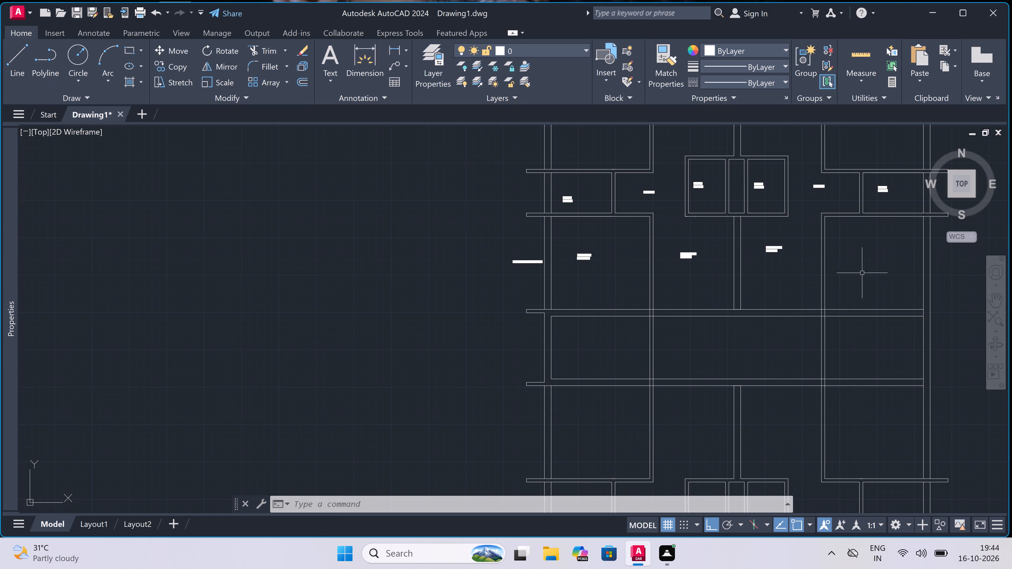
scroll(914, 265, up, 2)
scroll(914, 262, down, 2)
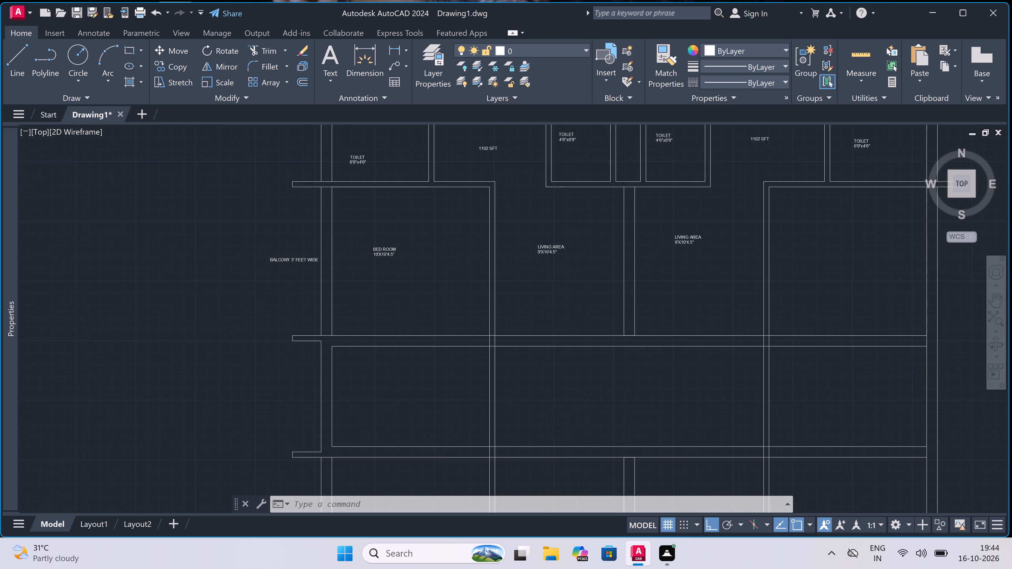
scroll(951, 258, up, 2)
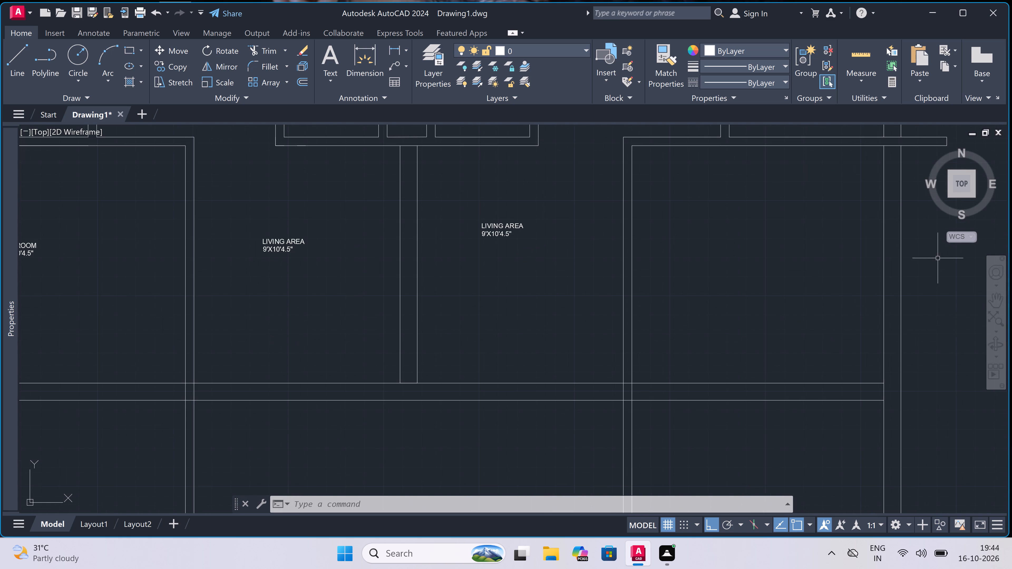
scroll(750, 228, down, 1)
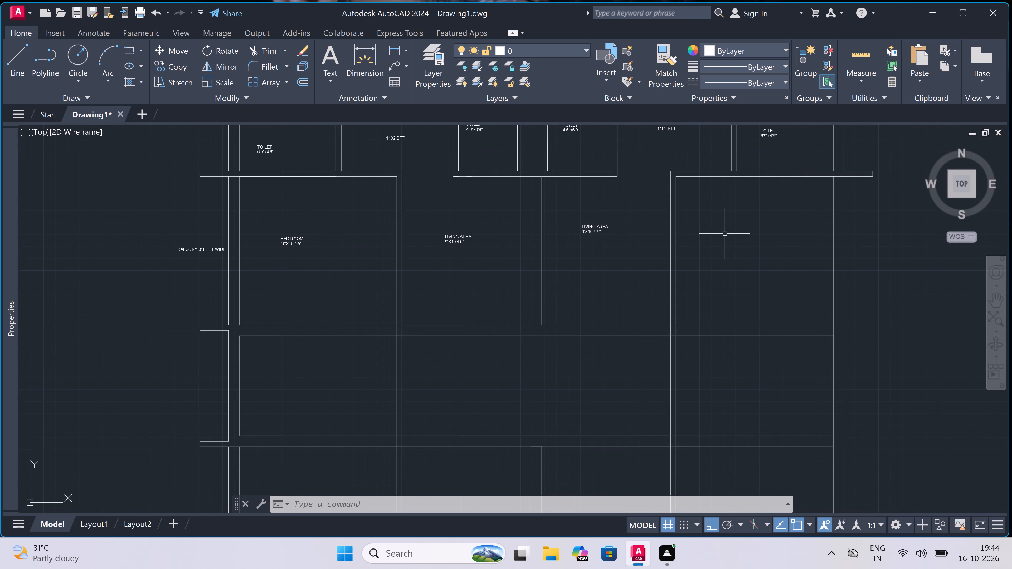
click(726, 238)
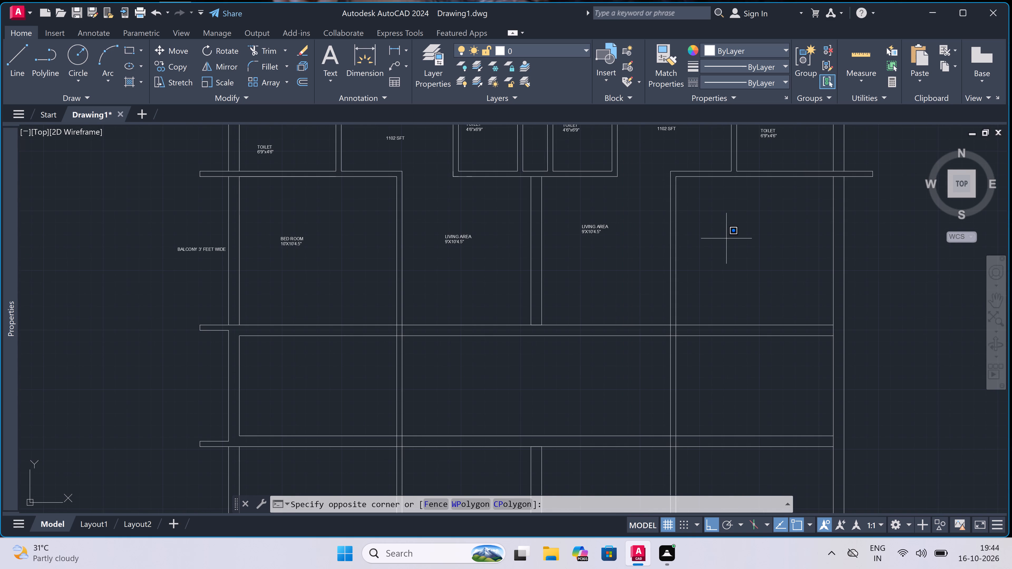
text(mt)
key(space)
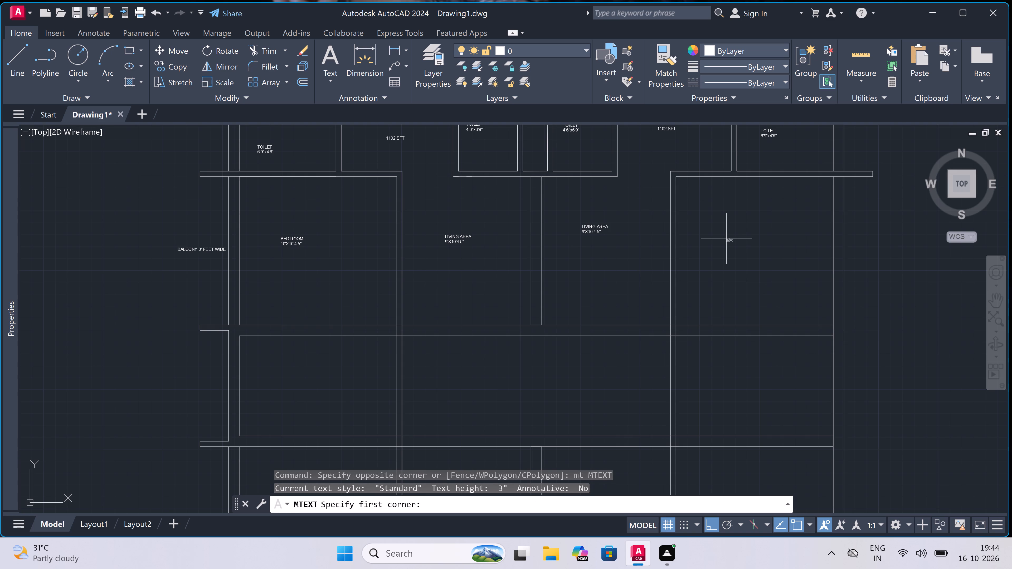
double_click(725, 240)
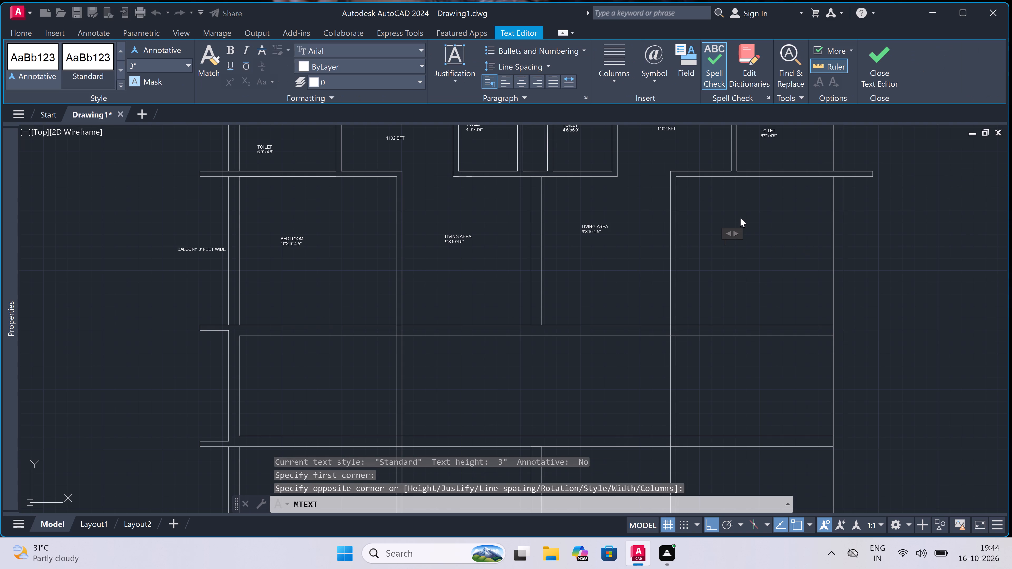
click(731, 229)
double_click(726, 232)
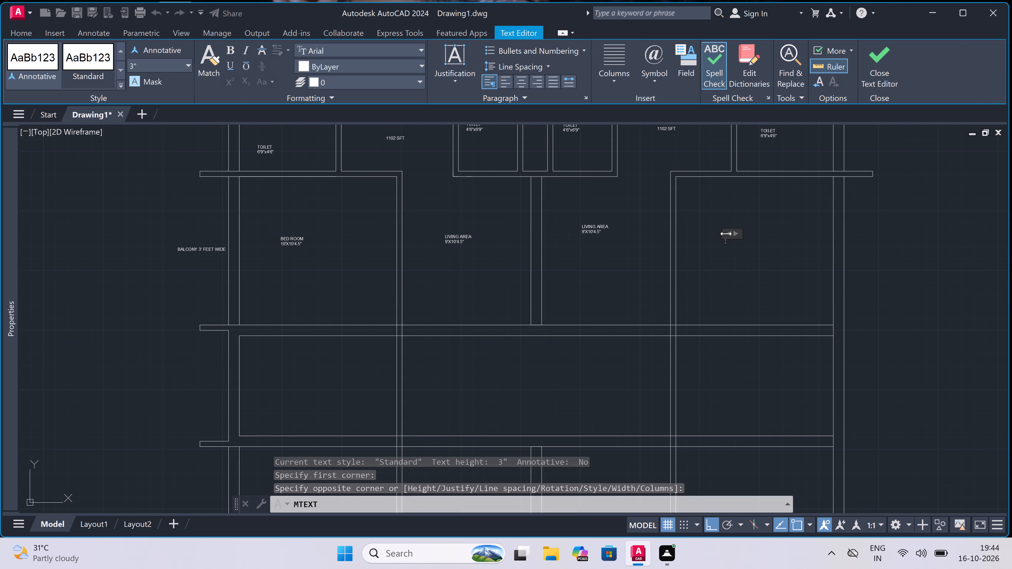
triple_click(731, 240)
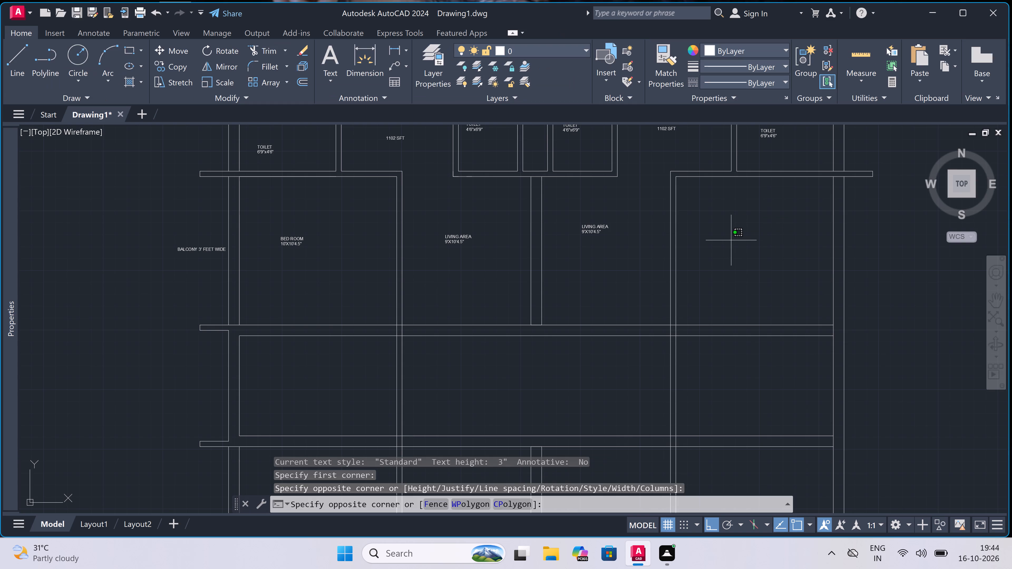
Add a multiline text label reading BED ROOM over 10'X10'4.5" in the room directly east of the second LIVING AREA.
text(mt)
key(space)
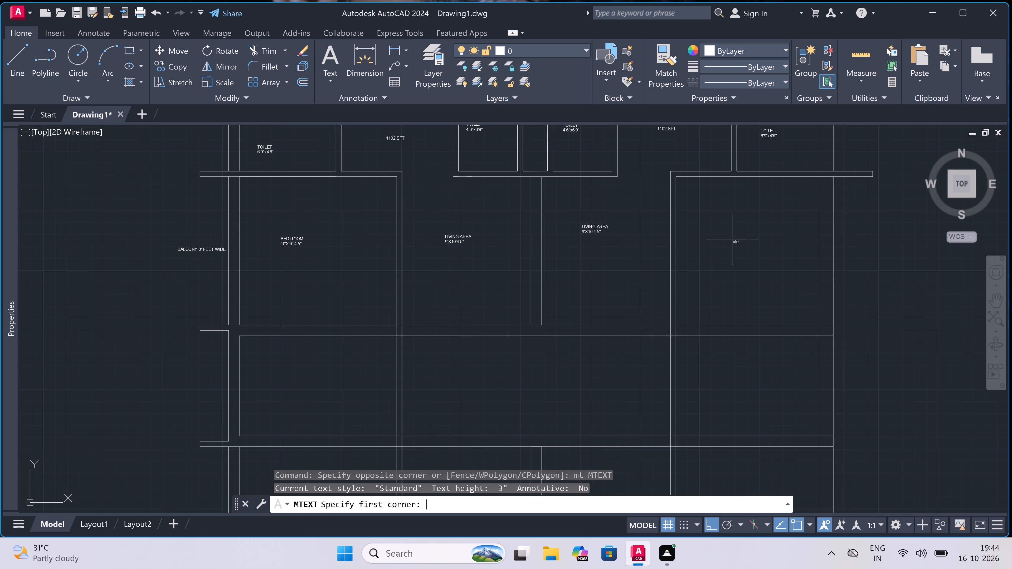
click(733, 240)
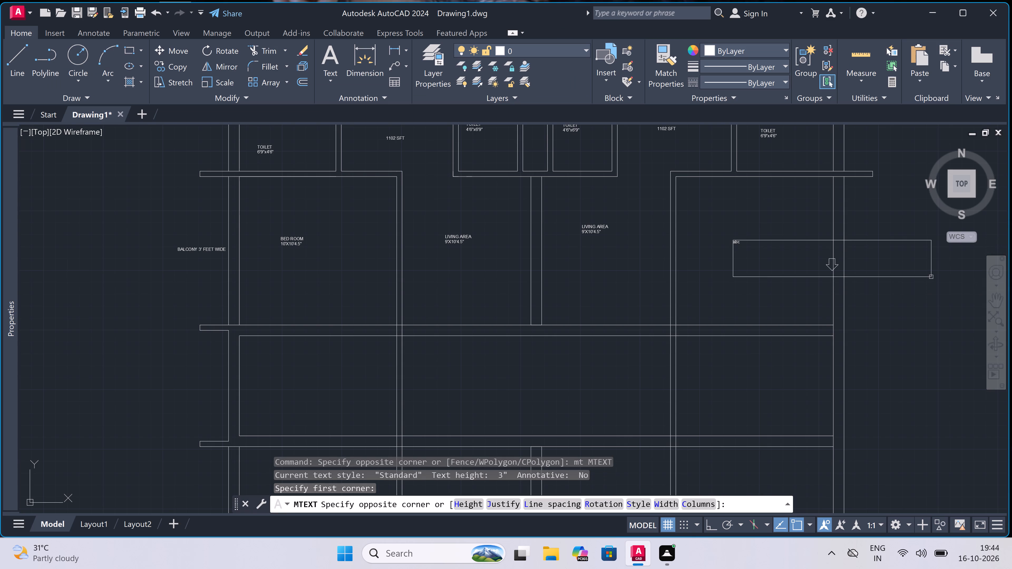
click(950, 262)
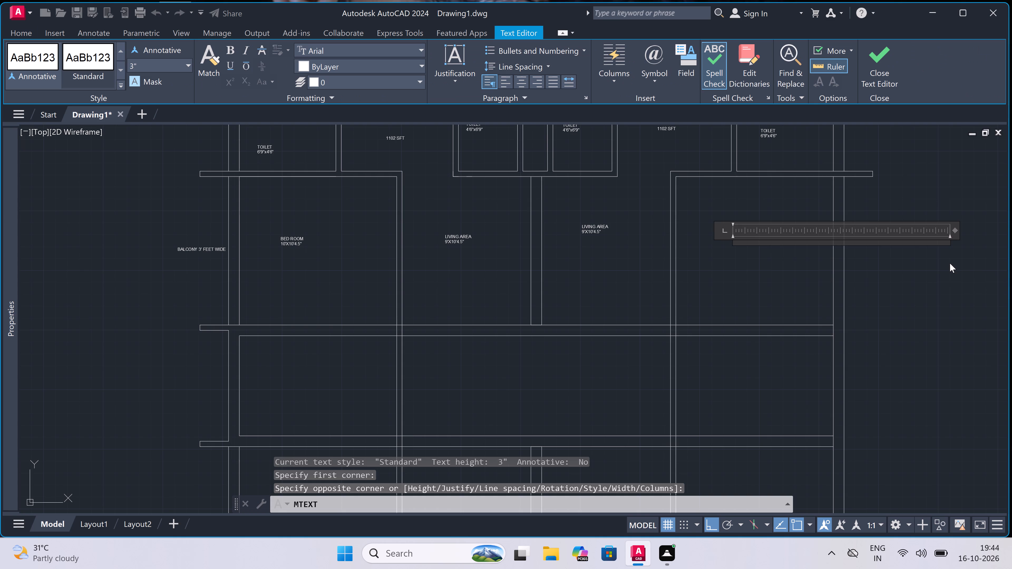
text(BED R)
text(OOM)
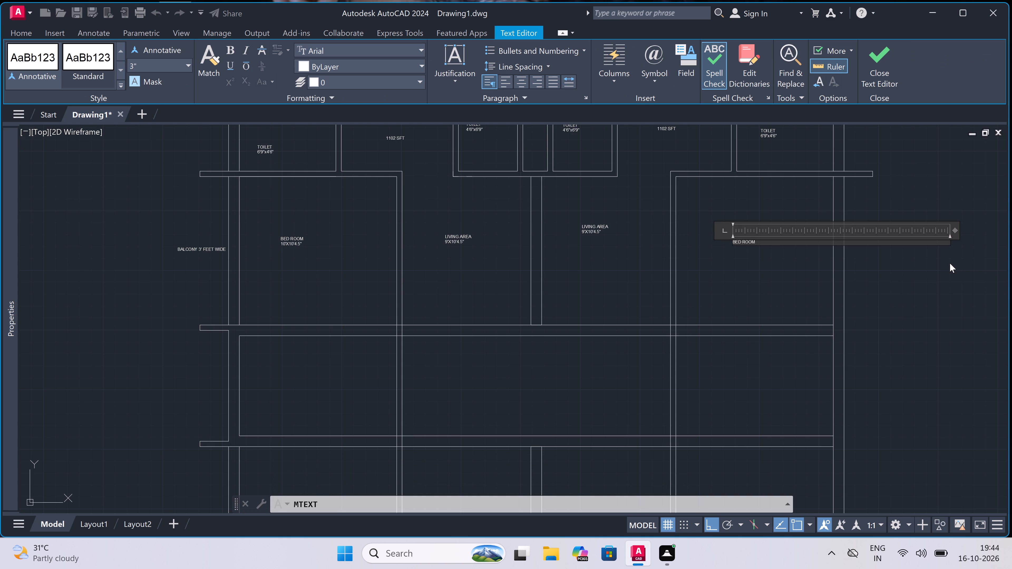
key(Return)
key(1)
key(0)
key(apostrophe)
key(x)
key(1)
text(0')
key(4)
text(.5)
key(shift+quotedbl)
double_click(909, 297)
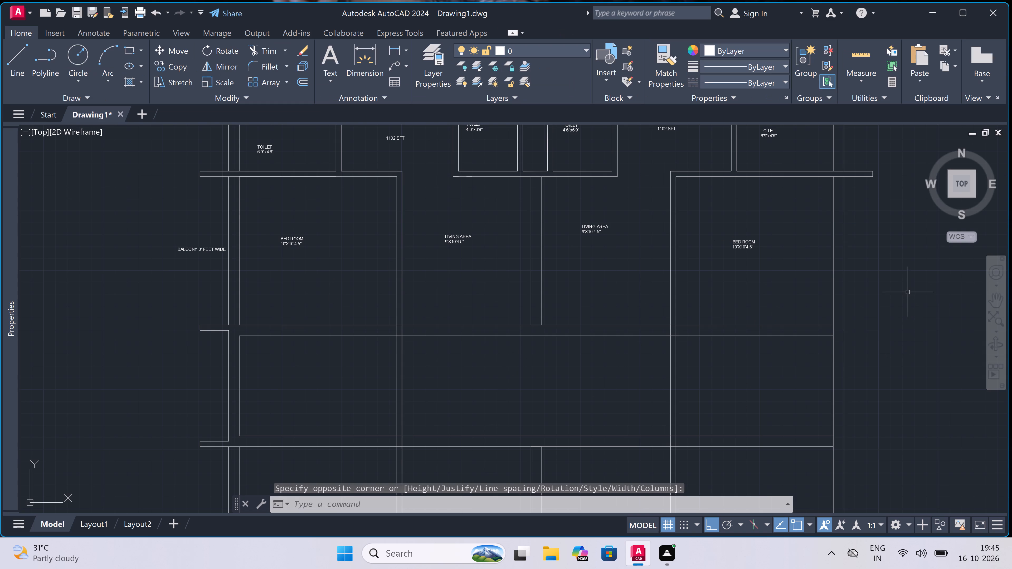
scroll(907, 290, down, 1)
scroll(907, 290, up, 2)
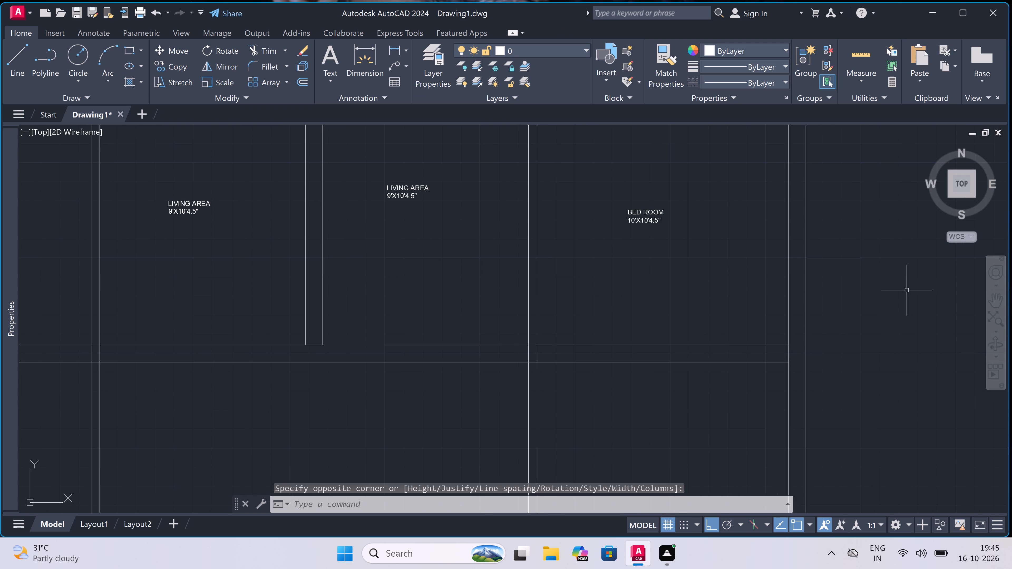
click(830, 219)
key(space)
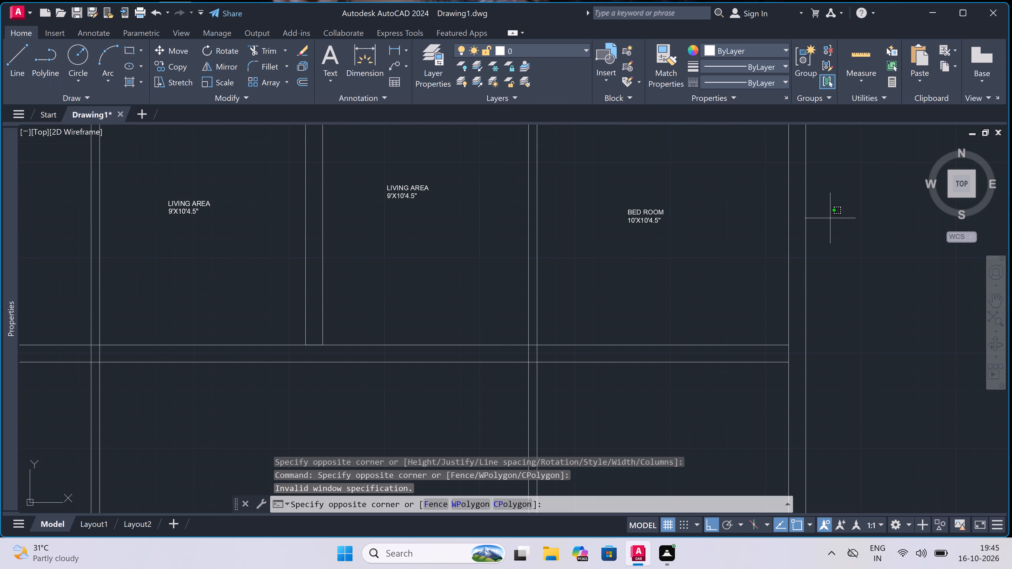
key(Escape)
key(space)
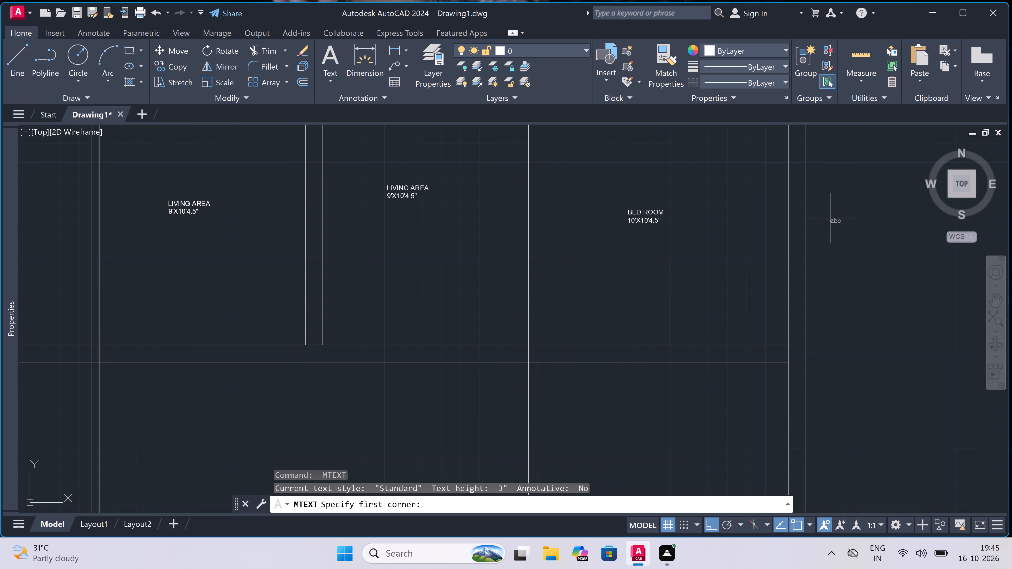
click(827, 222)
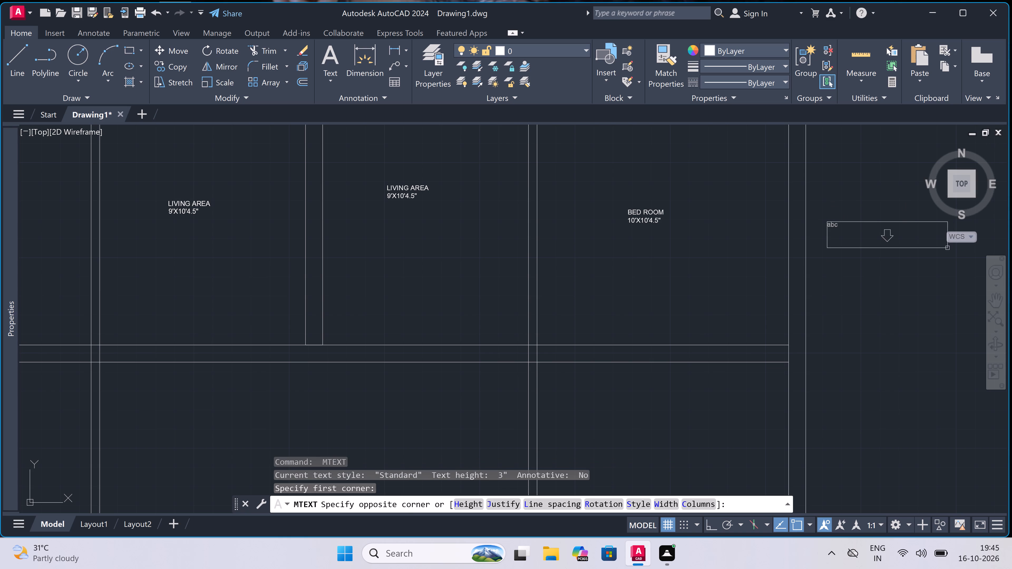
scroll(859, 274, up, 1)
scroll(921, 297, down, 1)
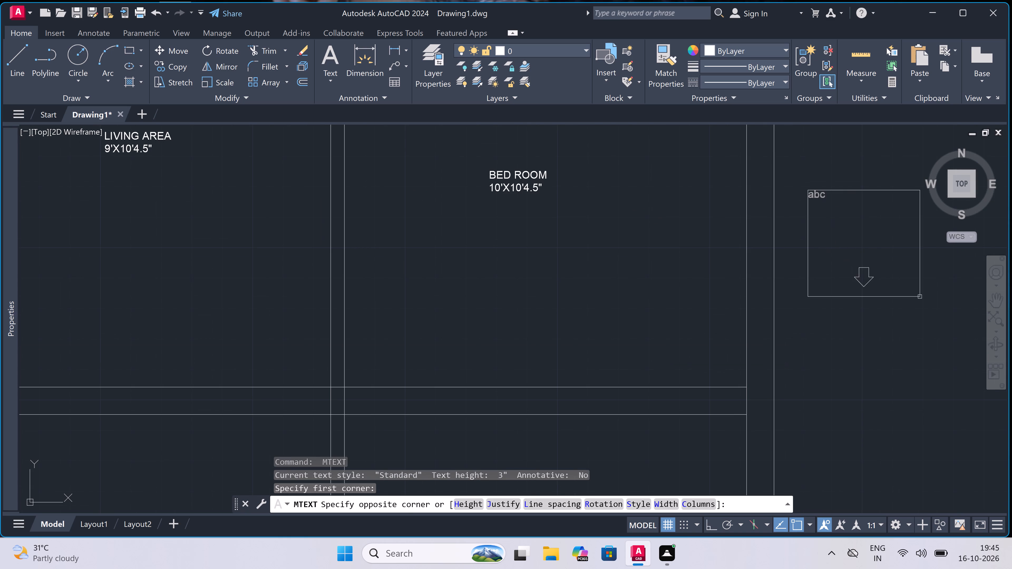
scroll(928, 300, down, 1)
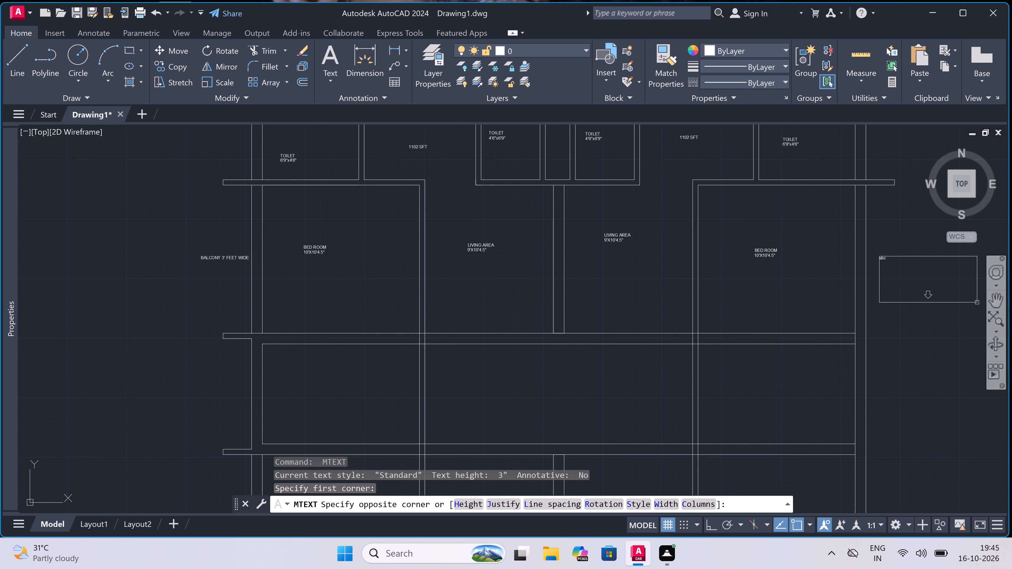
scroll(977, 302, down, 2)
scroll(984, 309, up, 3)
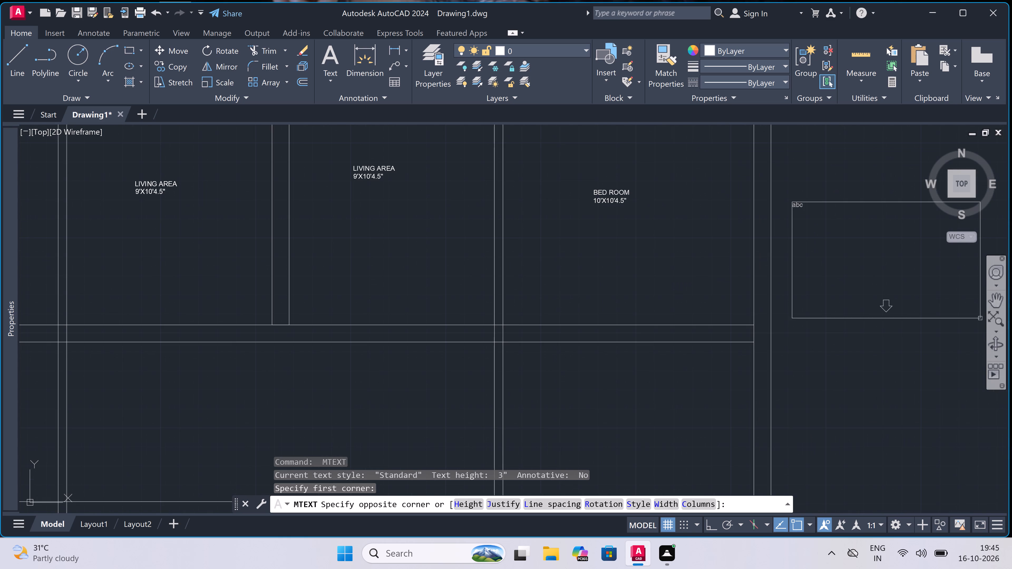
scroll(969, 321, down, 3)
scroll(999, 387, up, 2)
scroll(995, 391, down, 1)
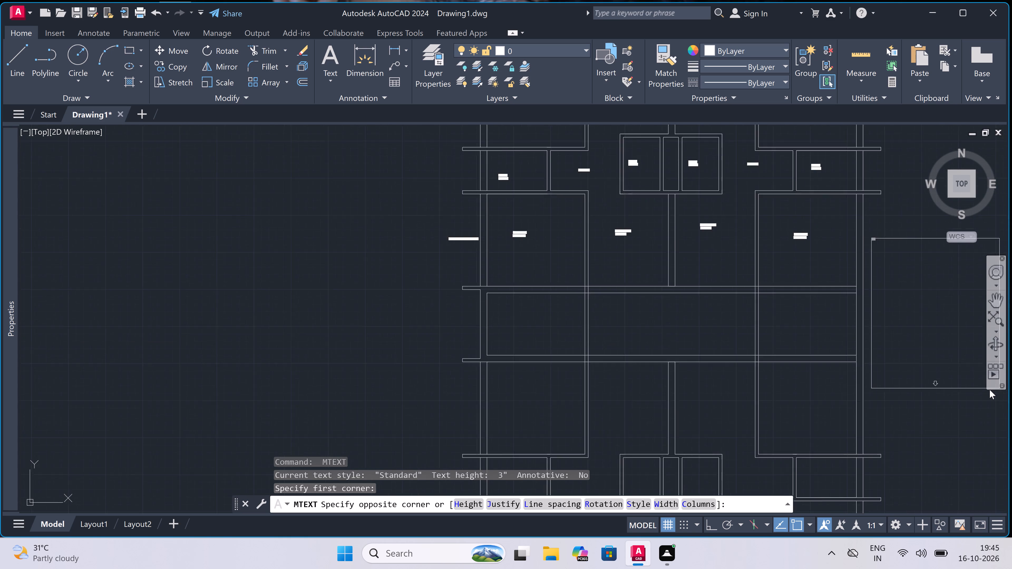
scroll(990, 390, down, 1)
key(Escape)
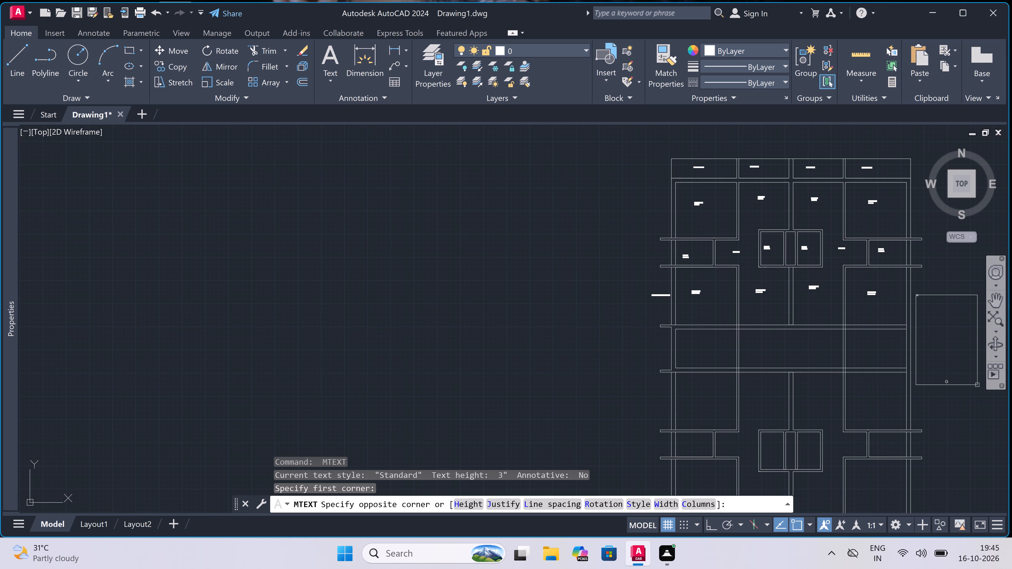
Add a multiline text label reading TOILET over 5'X7" at the west end of the long central space between the two unit rows.
scroll(661, 2, down, 2)
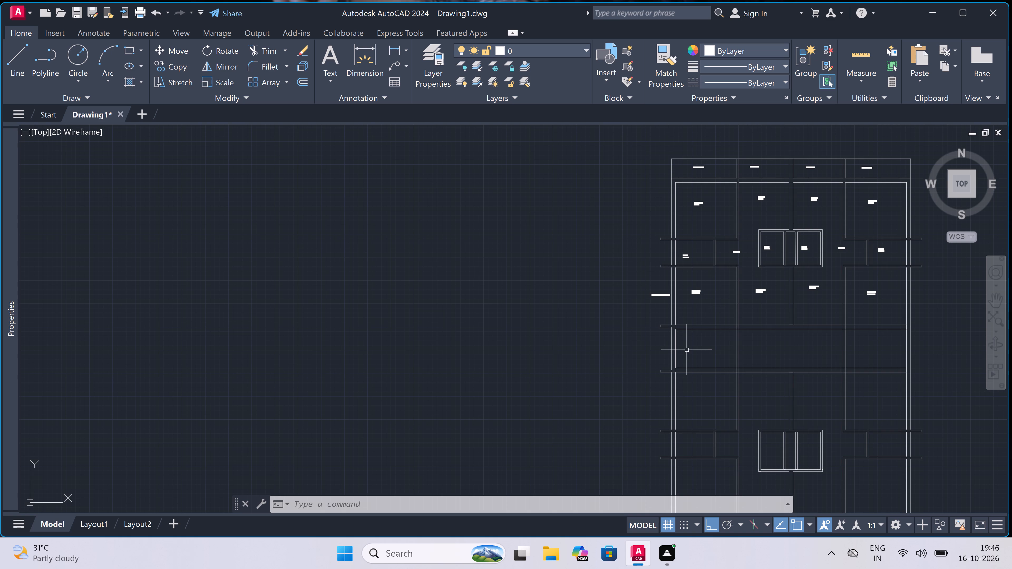
scroll(687, 349, up, 3)
scroll(703, 305, up, 1)
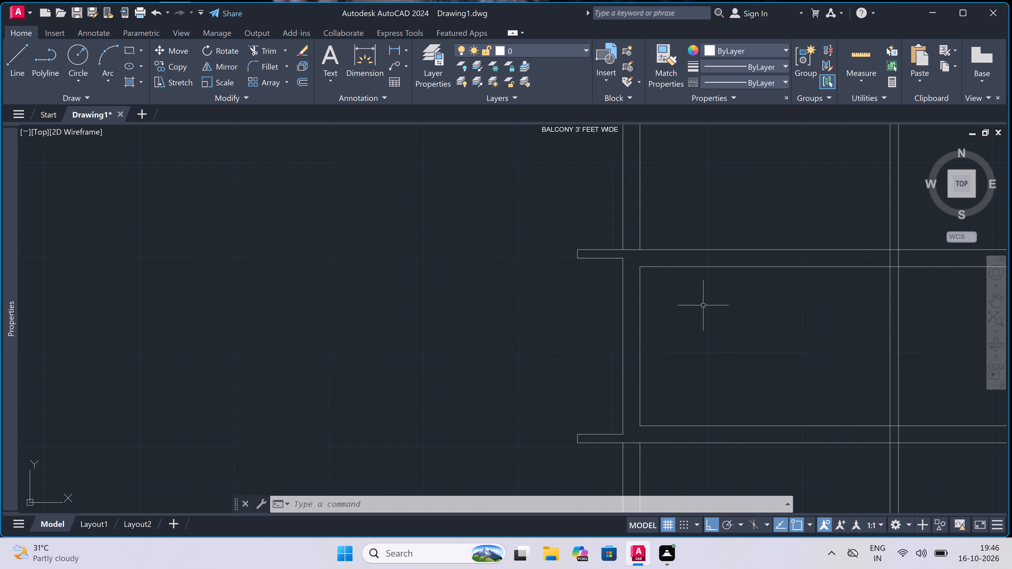
key(space)
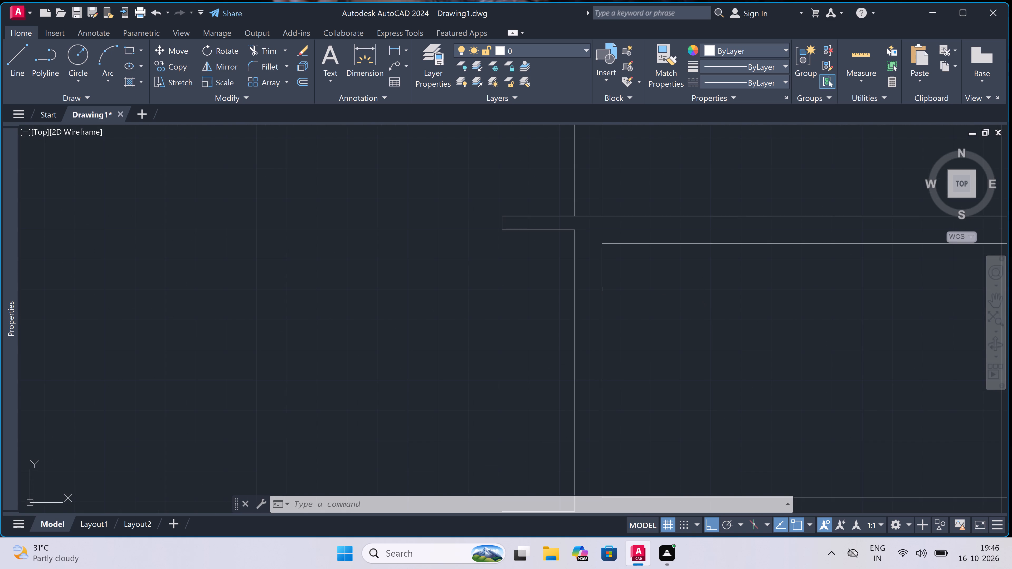
double_click(647, 262)
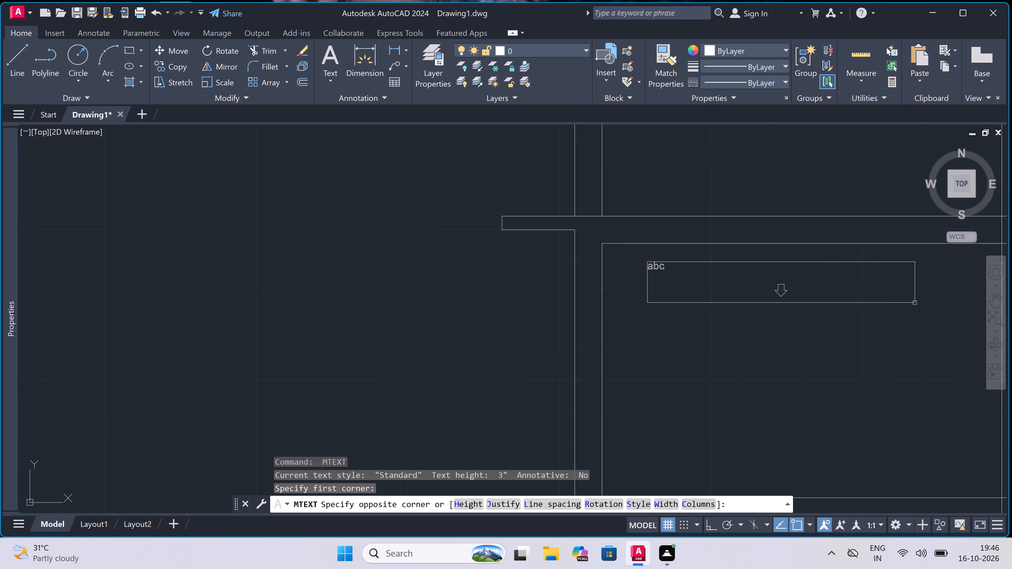
click(942, 303)
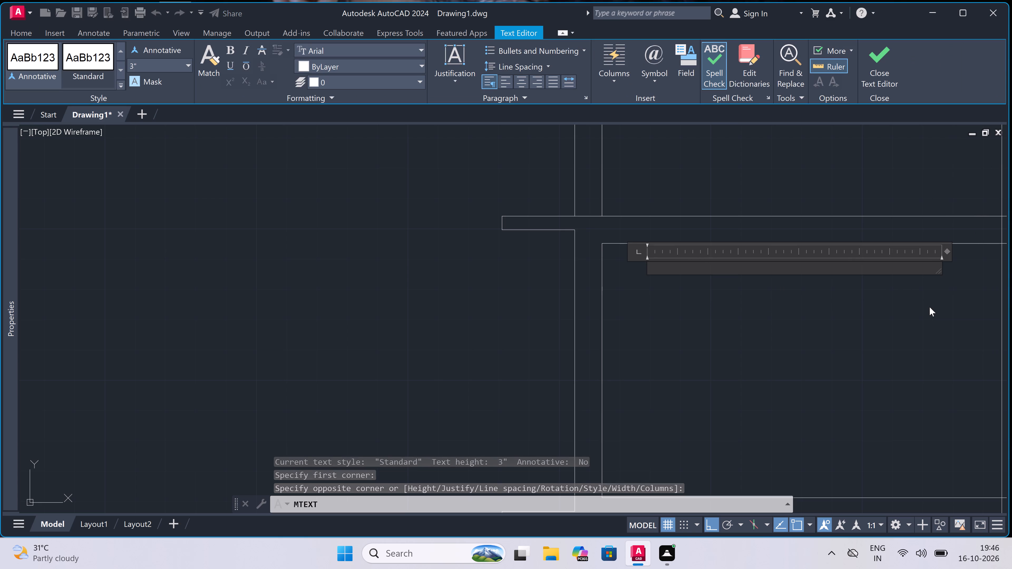
text(TOILET)
key(Return)
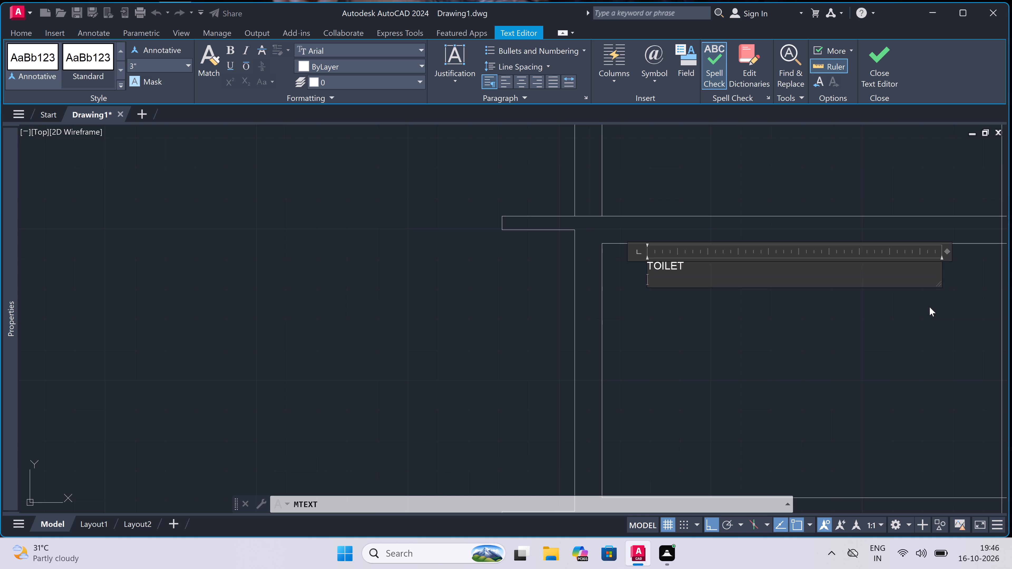
key(5)
key(apostrophe)
key(x)
key(7)
click(921, 305)
Add a multiline text label reading BEDROOM over 10'X10'4.5" in the westernmost room directly south of the central space.
scroll(921, 305, down, 13)
scroll(937, 295, up, 3)
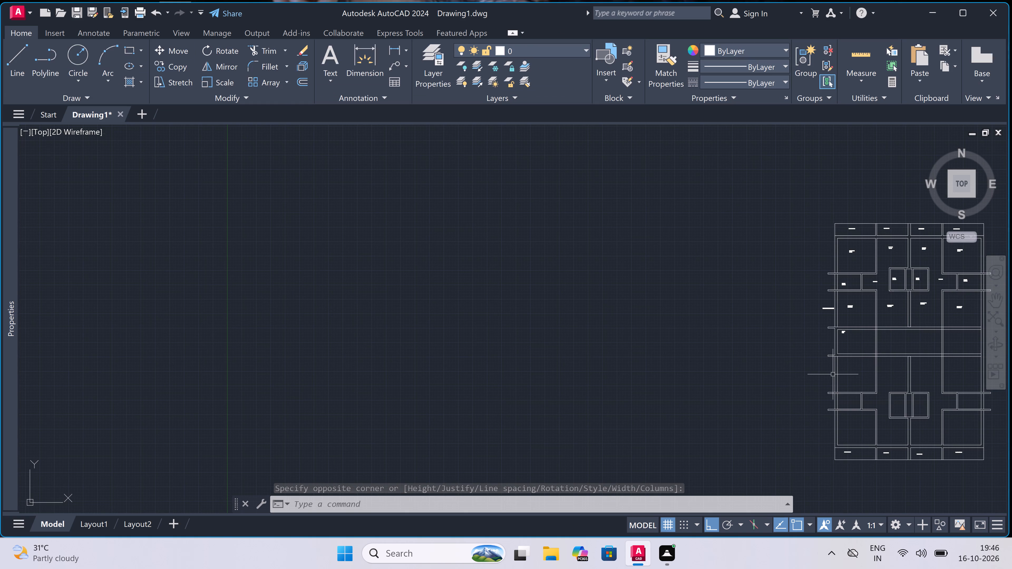
scroll(851, 362, up, 1)
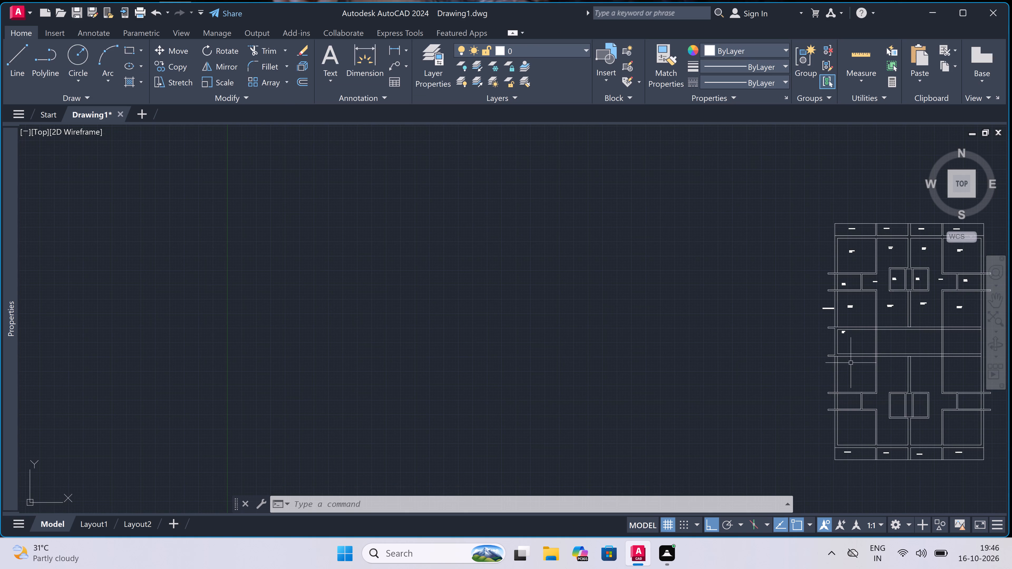
scroll(852, 360, up, 1)
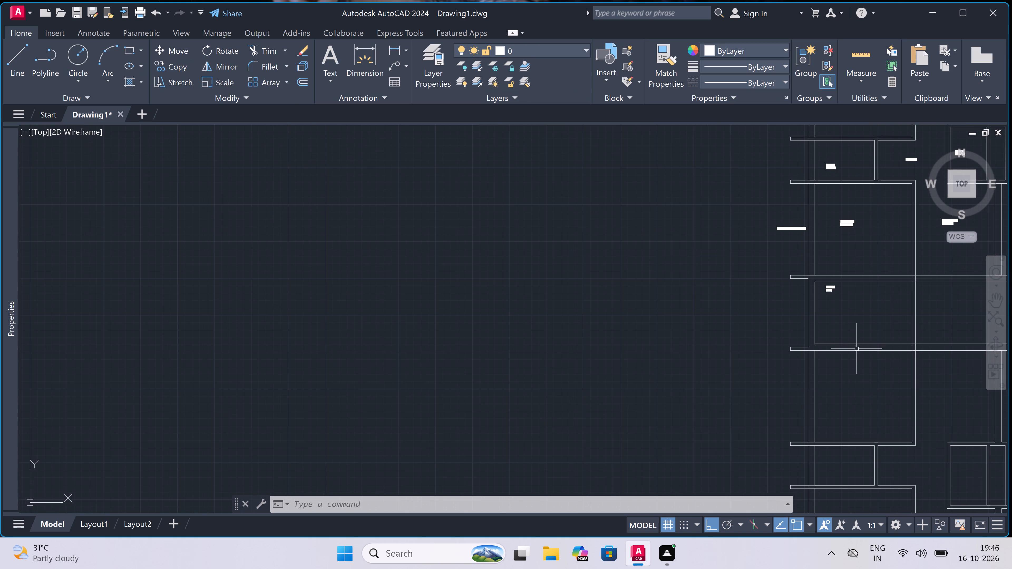
scroll(852, 368, up, 2)
scroll(854, 366, down, 3)
scroll(871, 370, up, 1)
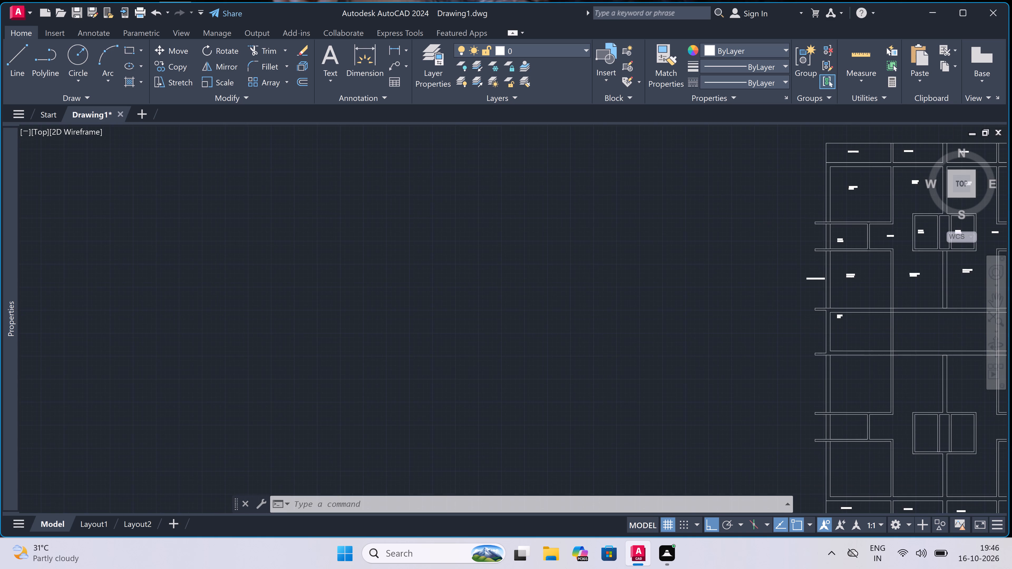
scroll(871, 370, up, 1)
scroll(872, 370, down, 2)
scroll(883, 369, up, 3)
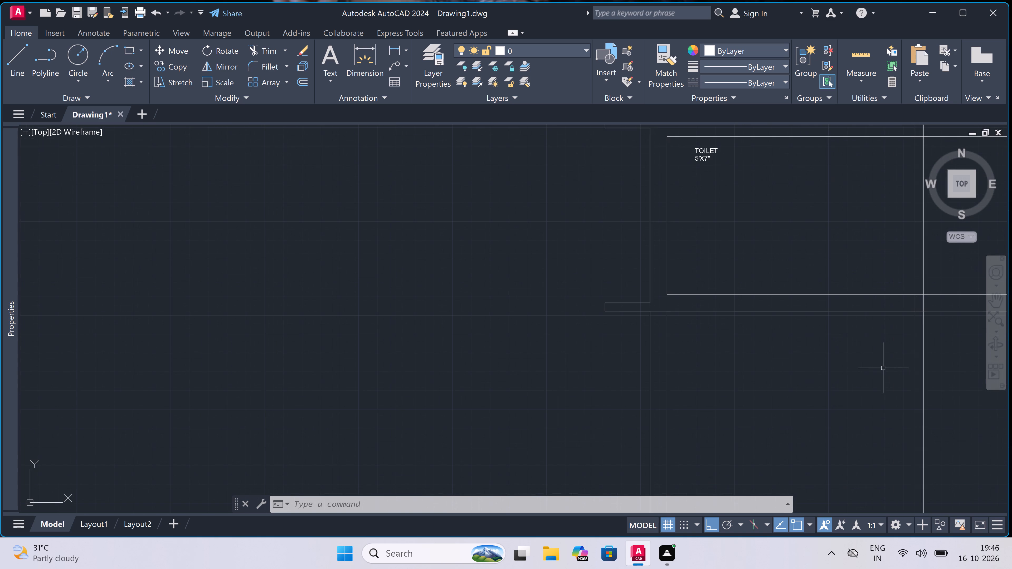
scroll(790, 364, up, 1)
key(space)
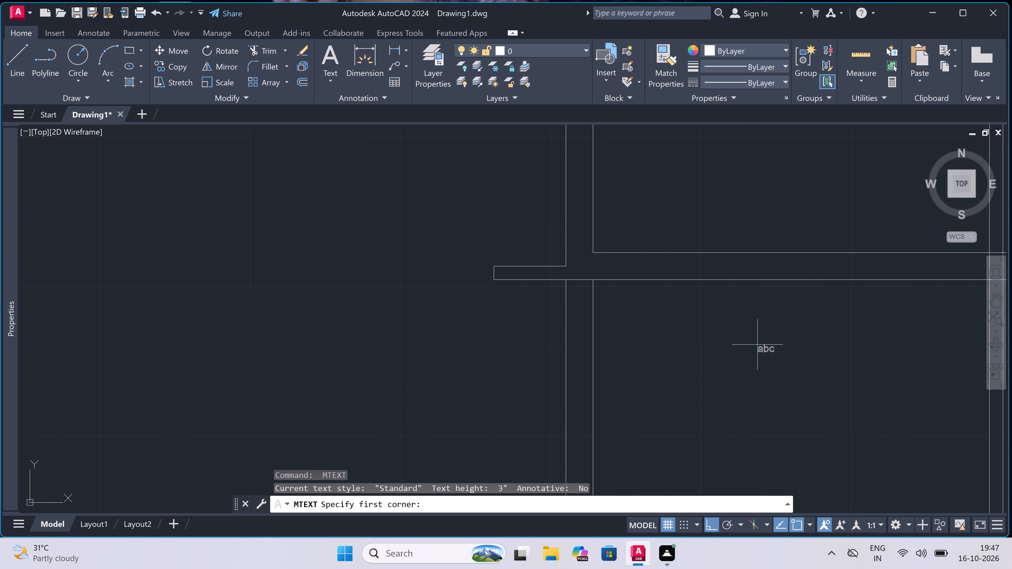
click(608, 331)
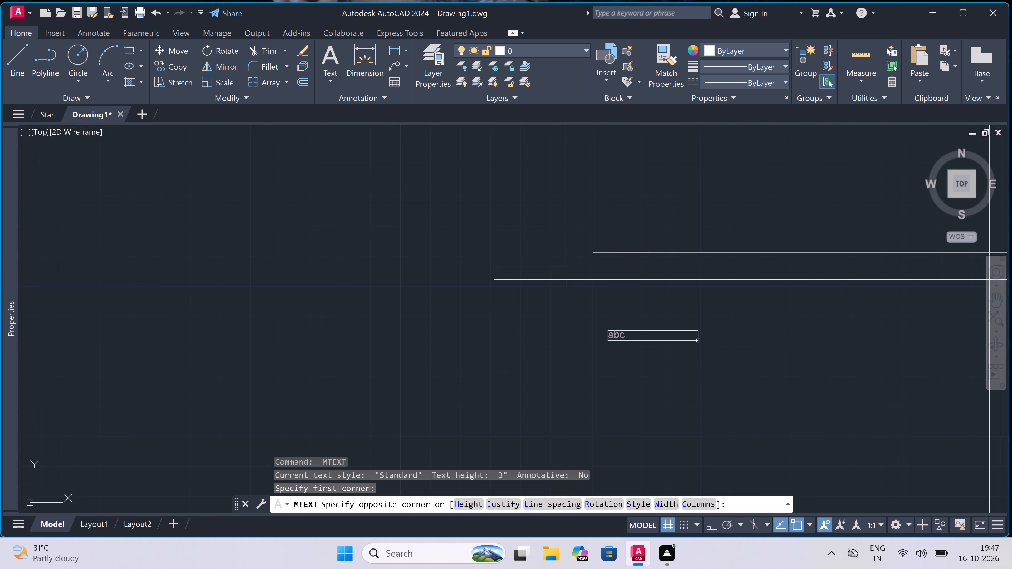
click(921, 370)
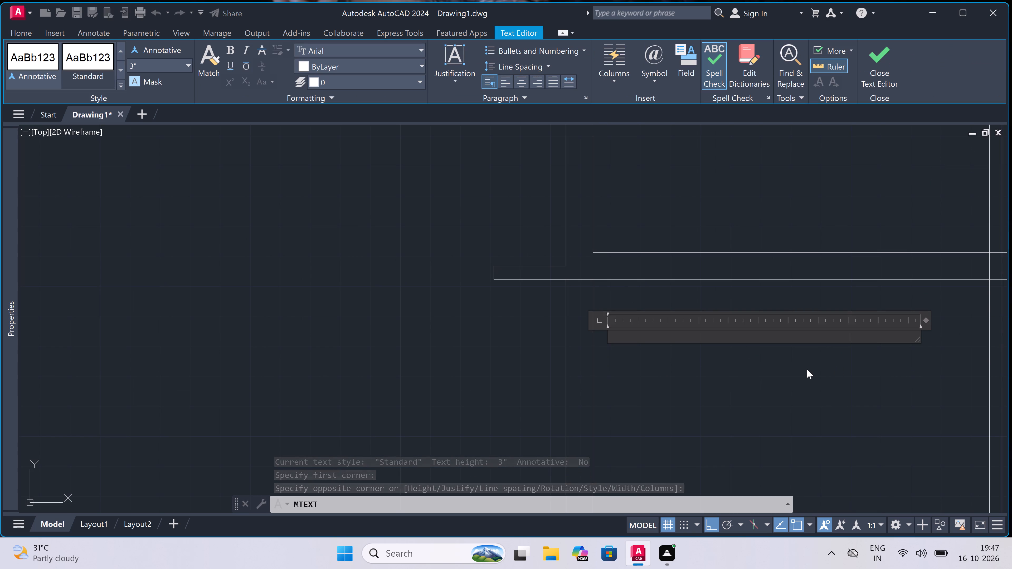
text(BEDROOM)
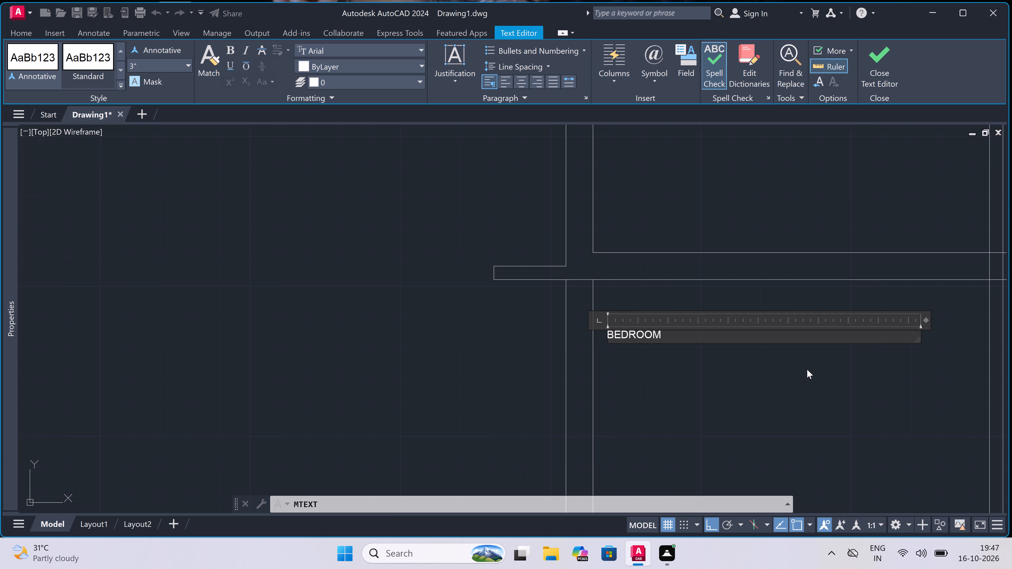
key(Return)
key(1)
text(0')
key(x)
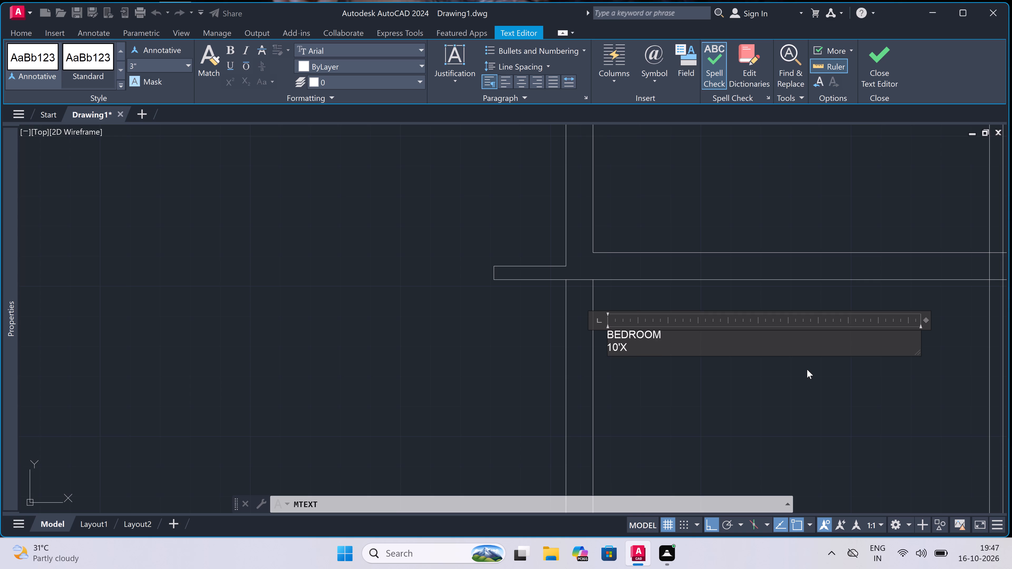
text(10)
key(apostrophe)
key(4)
key(period)
key(5)
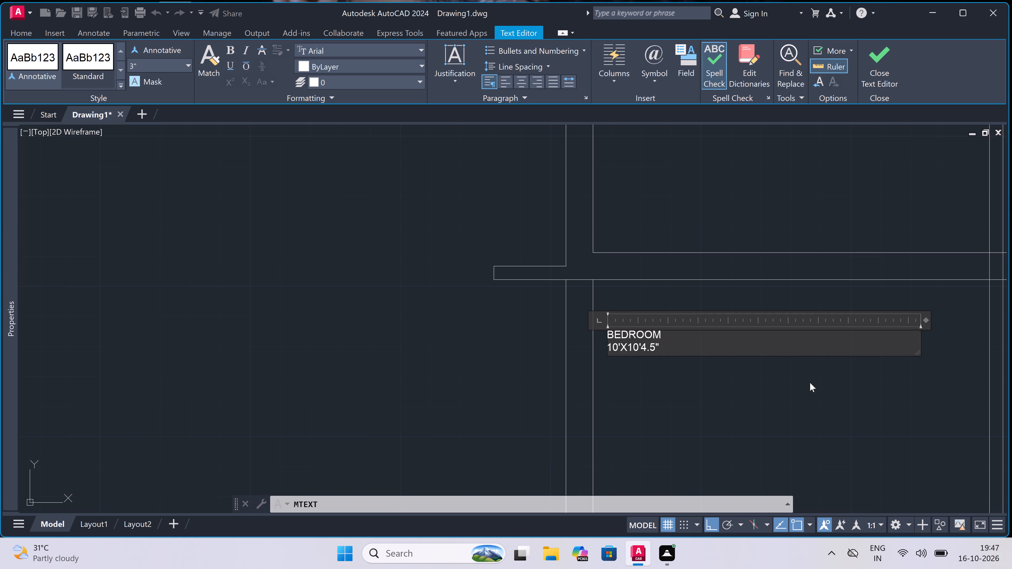
double_click(810, 382)
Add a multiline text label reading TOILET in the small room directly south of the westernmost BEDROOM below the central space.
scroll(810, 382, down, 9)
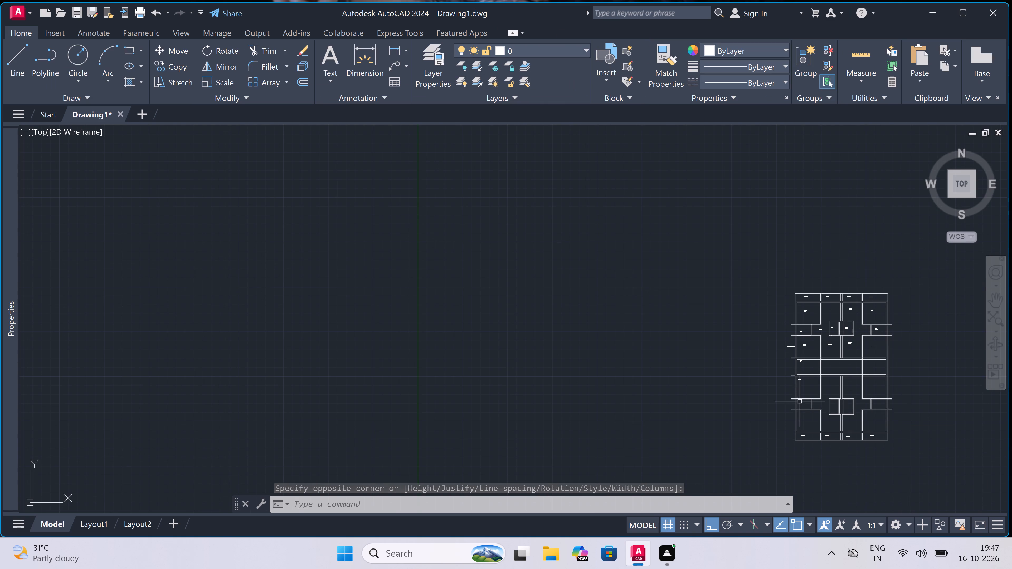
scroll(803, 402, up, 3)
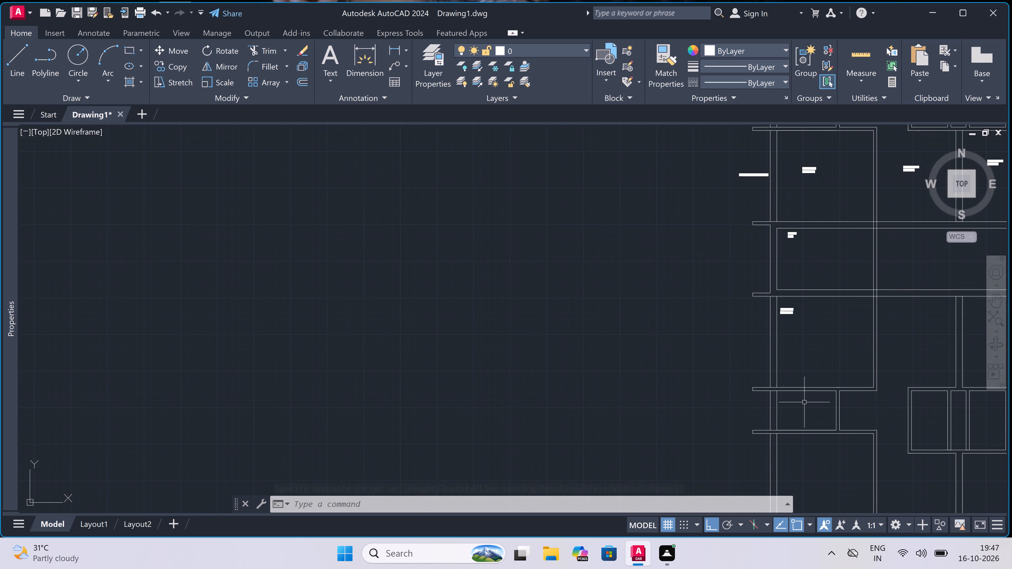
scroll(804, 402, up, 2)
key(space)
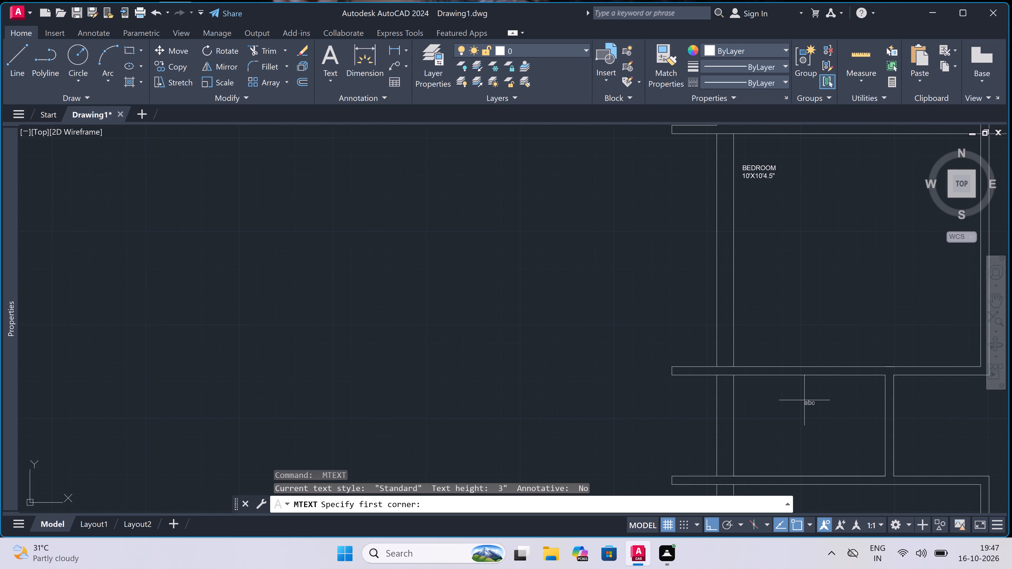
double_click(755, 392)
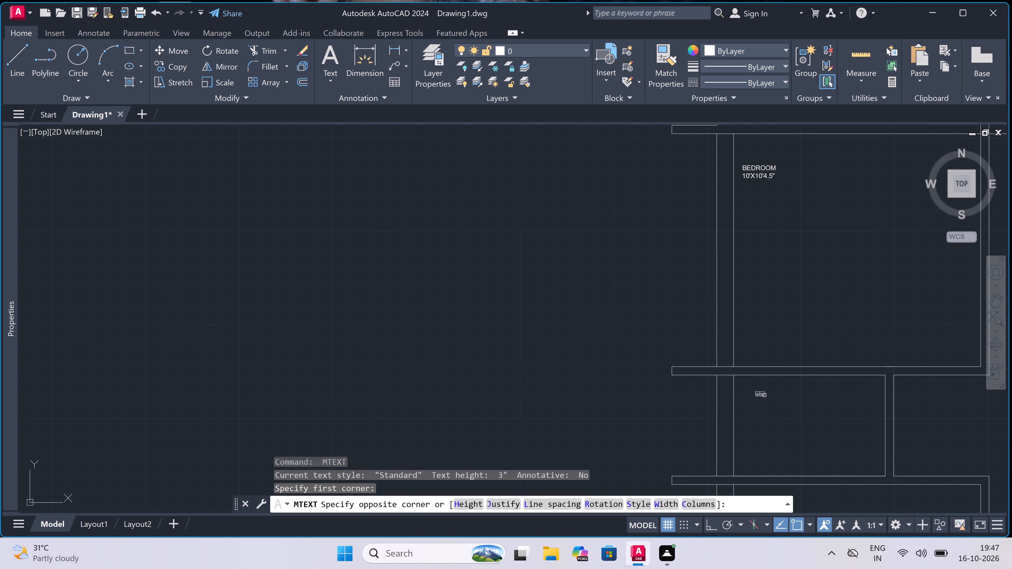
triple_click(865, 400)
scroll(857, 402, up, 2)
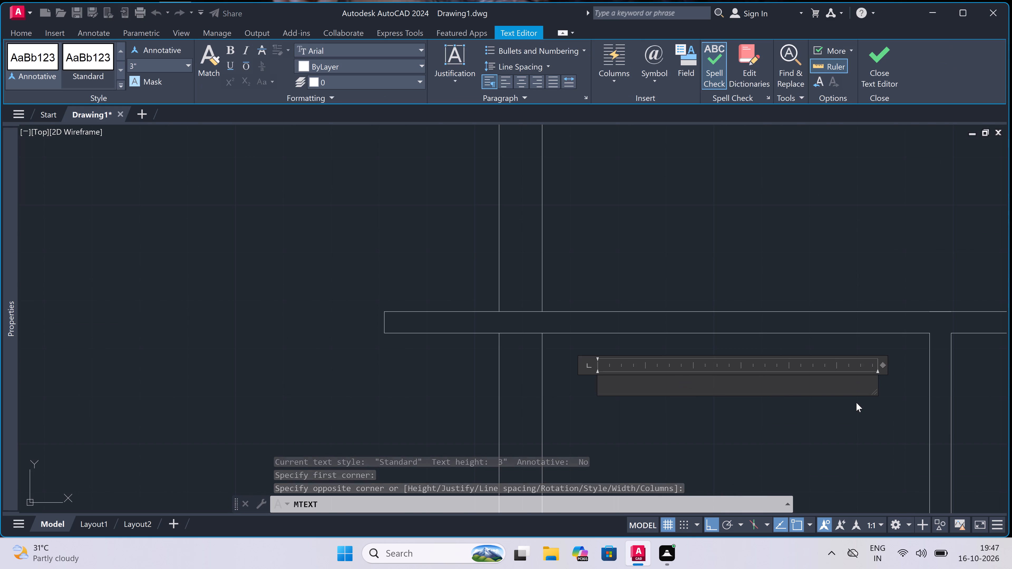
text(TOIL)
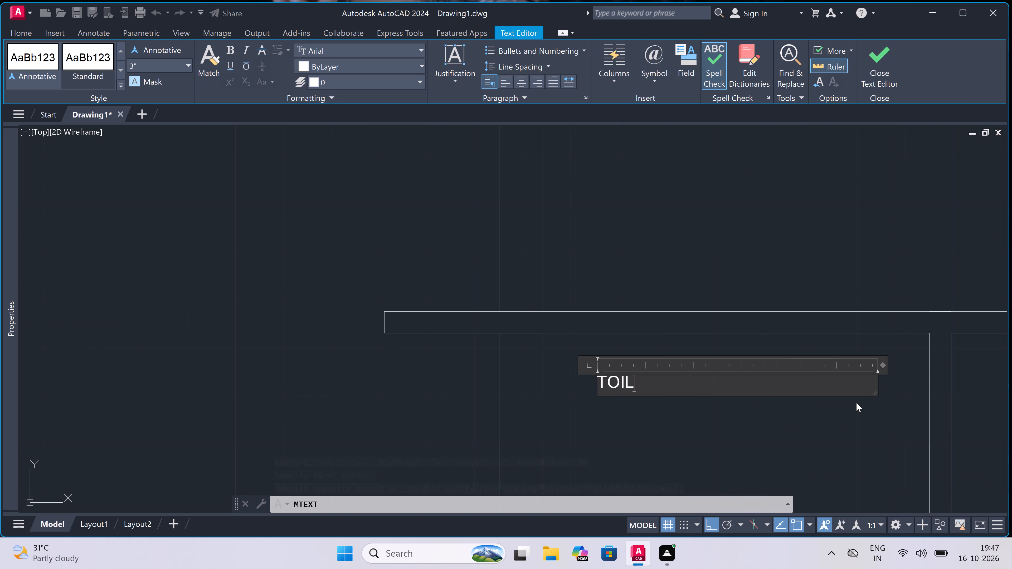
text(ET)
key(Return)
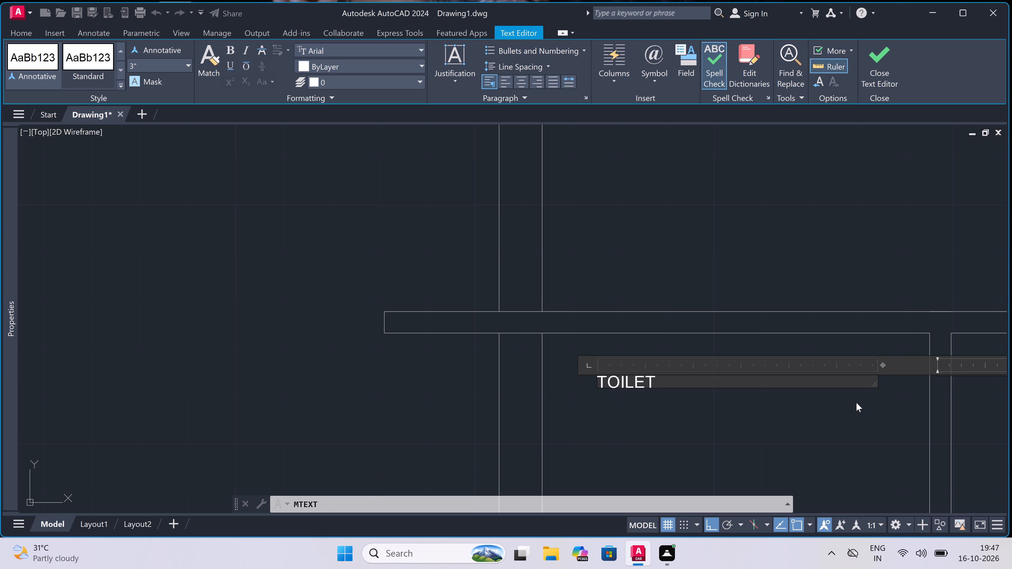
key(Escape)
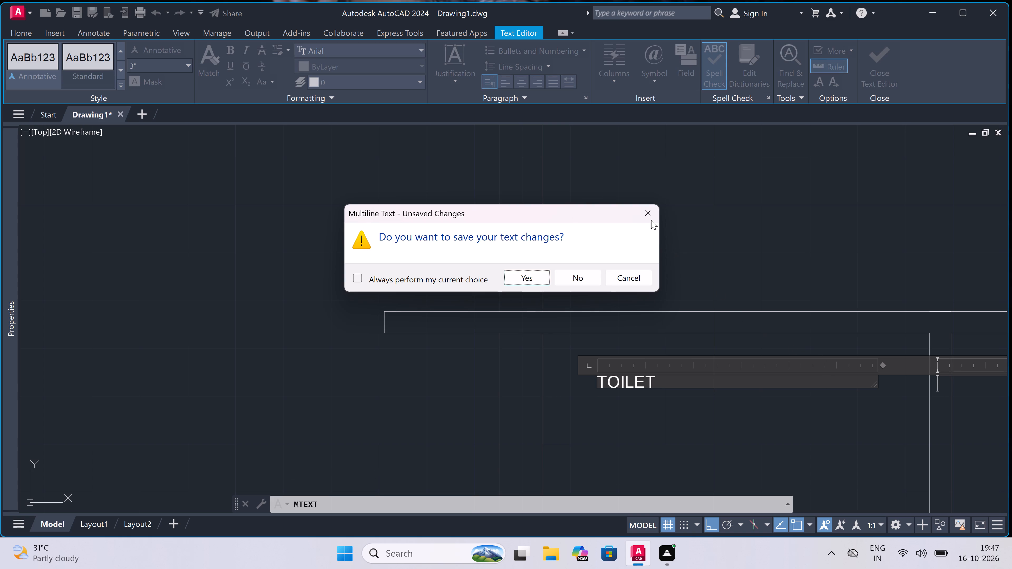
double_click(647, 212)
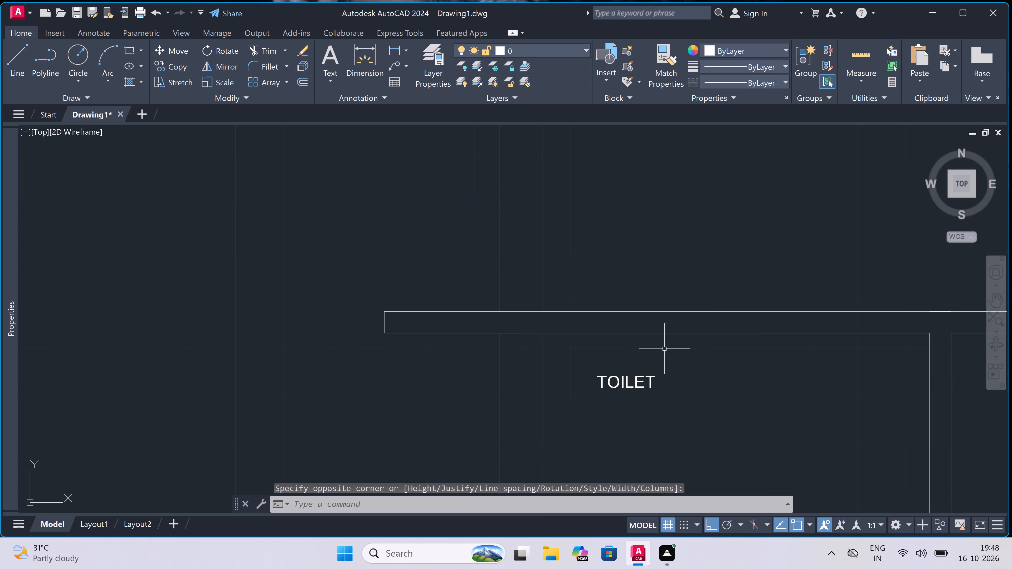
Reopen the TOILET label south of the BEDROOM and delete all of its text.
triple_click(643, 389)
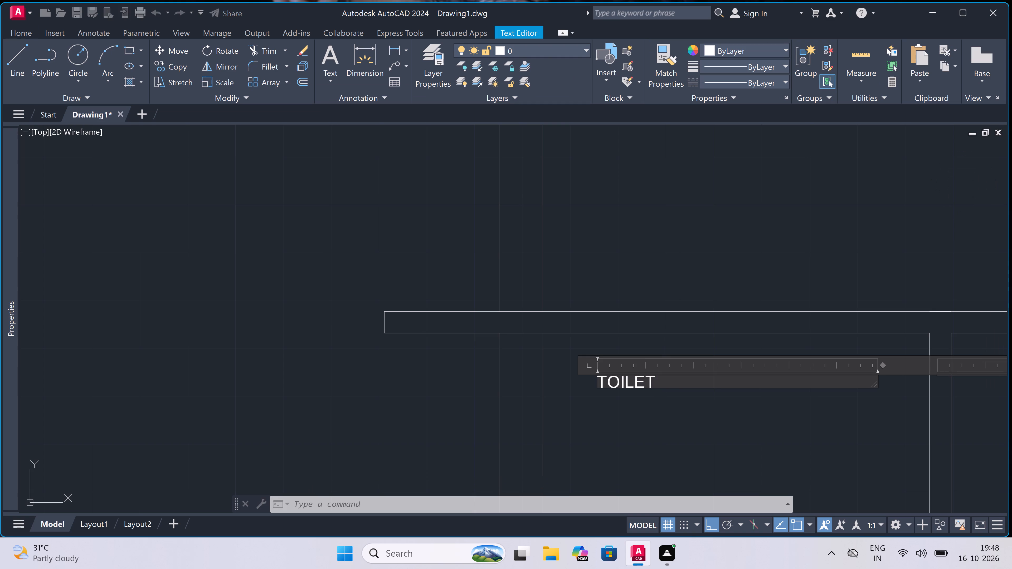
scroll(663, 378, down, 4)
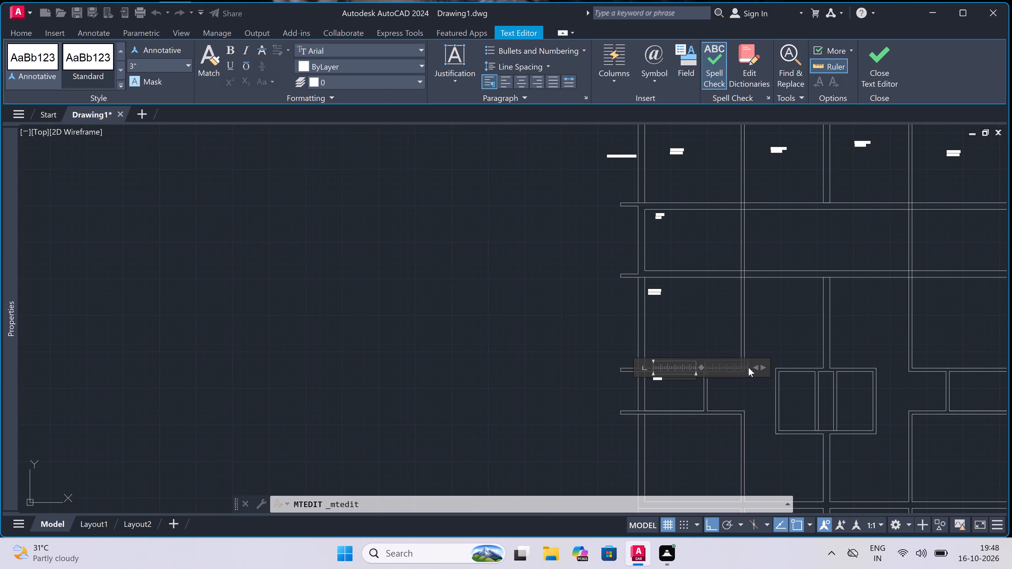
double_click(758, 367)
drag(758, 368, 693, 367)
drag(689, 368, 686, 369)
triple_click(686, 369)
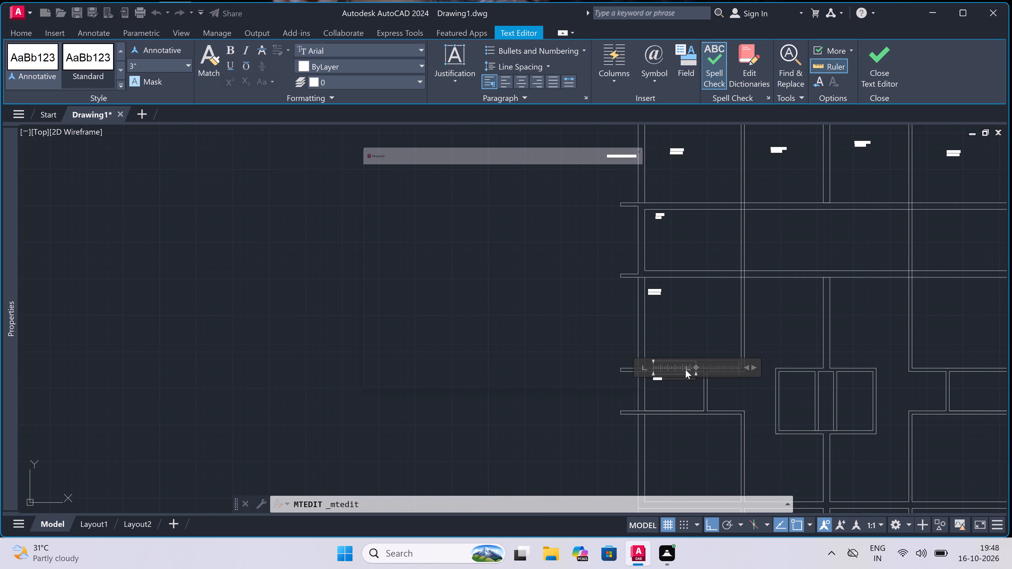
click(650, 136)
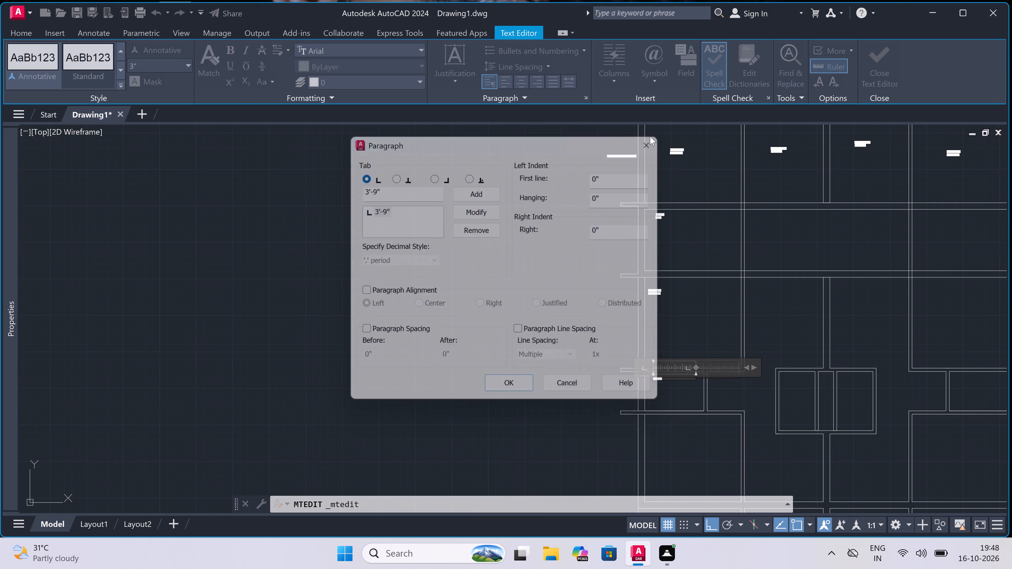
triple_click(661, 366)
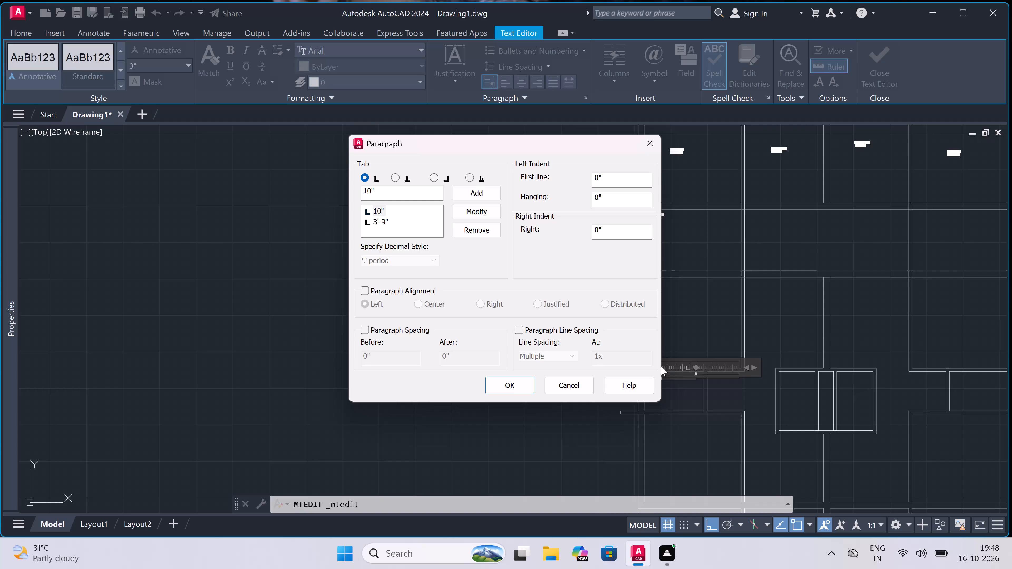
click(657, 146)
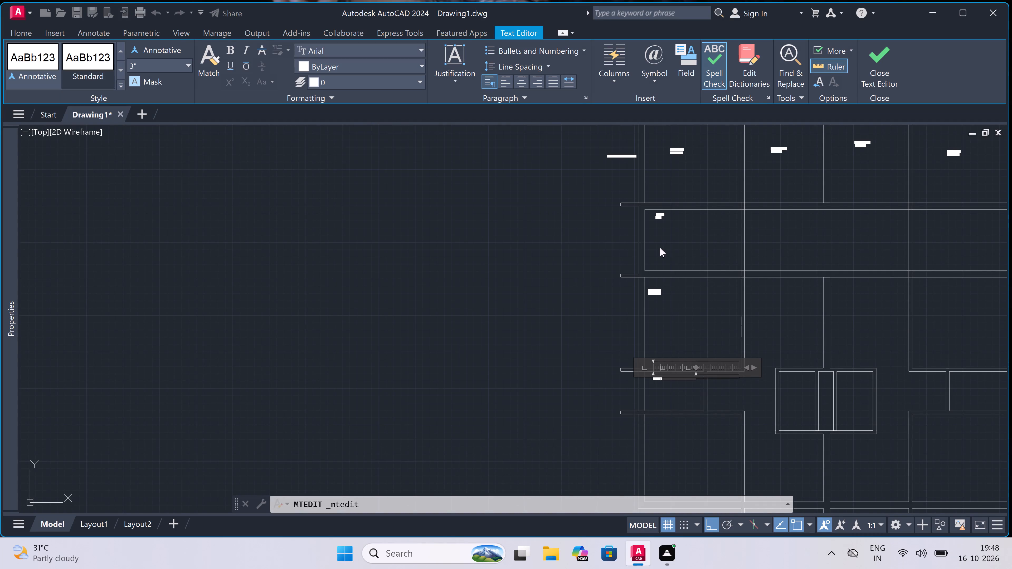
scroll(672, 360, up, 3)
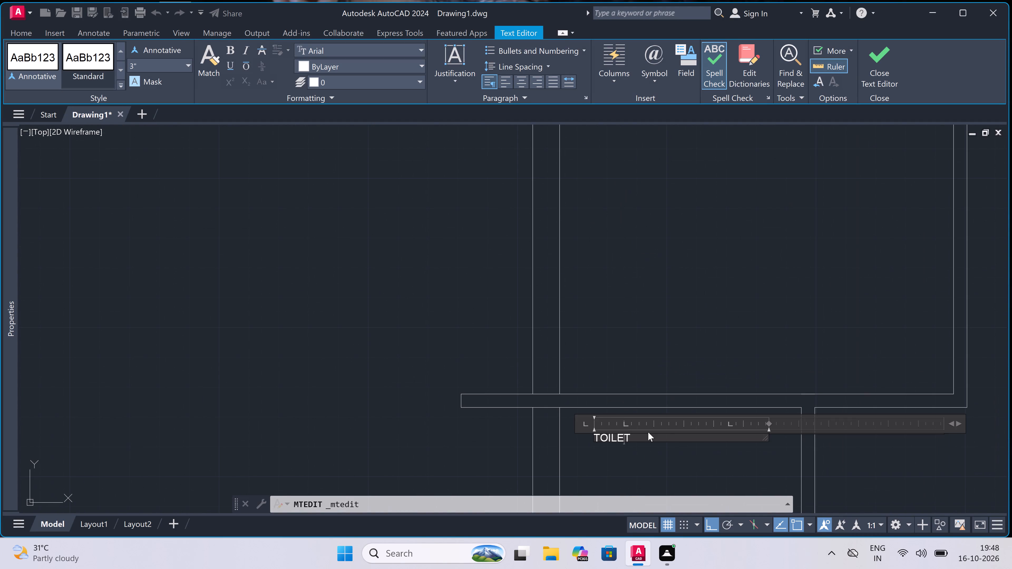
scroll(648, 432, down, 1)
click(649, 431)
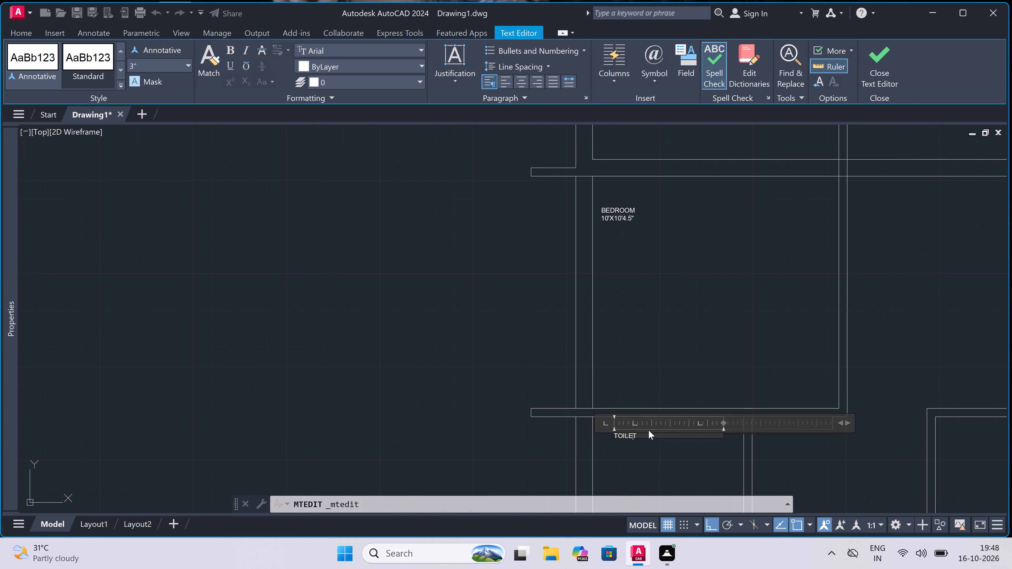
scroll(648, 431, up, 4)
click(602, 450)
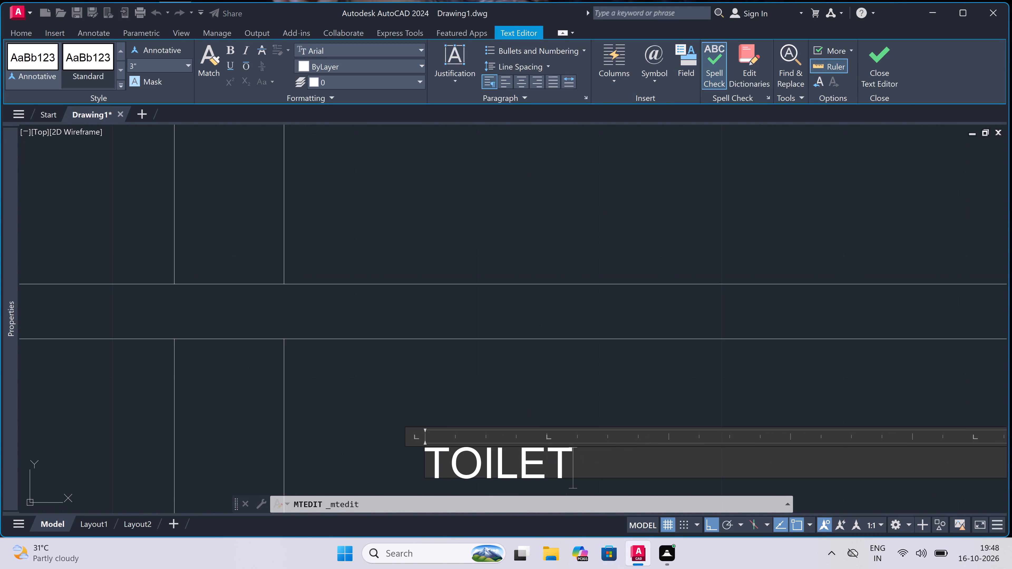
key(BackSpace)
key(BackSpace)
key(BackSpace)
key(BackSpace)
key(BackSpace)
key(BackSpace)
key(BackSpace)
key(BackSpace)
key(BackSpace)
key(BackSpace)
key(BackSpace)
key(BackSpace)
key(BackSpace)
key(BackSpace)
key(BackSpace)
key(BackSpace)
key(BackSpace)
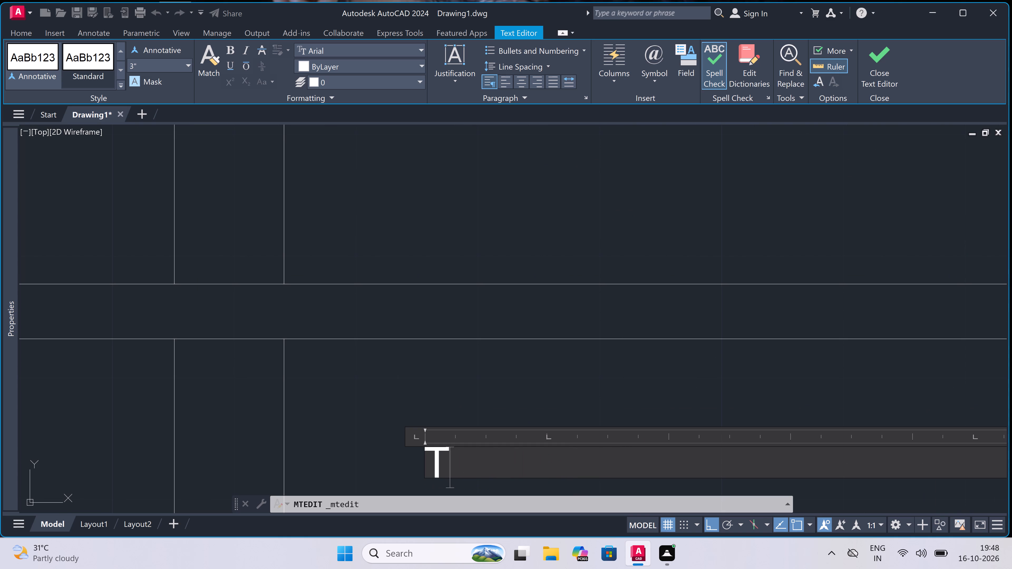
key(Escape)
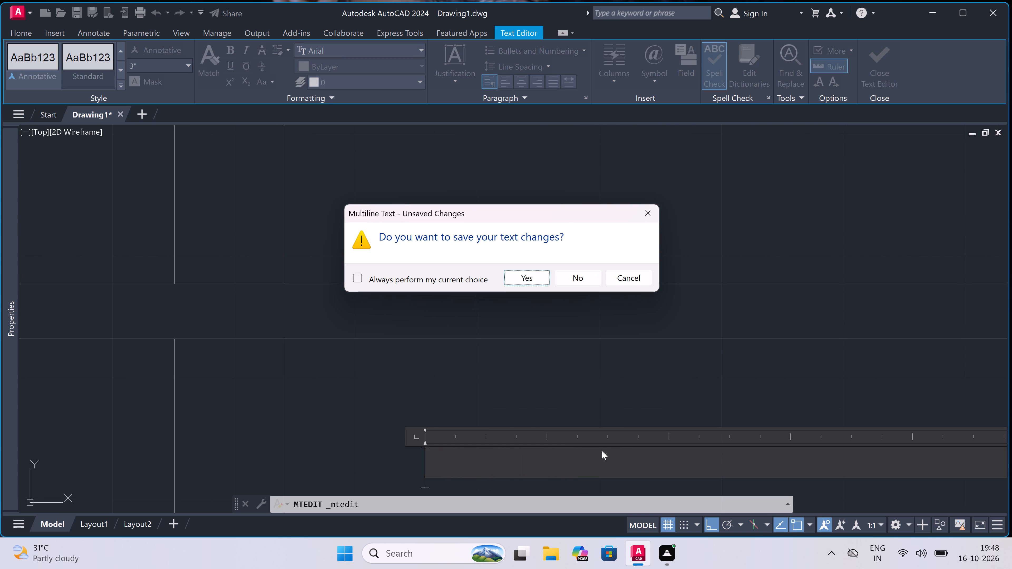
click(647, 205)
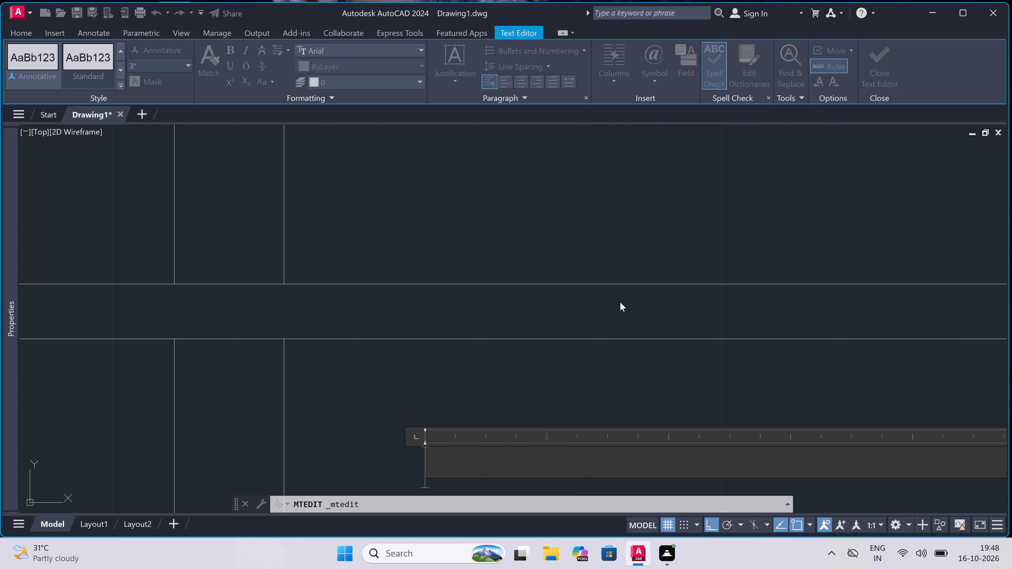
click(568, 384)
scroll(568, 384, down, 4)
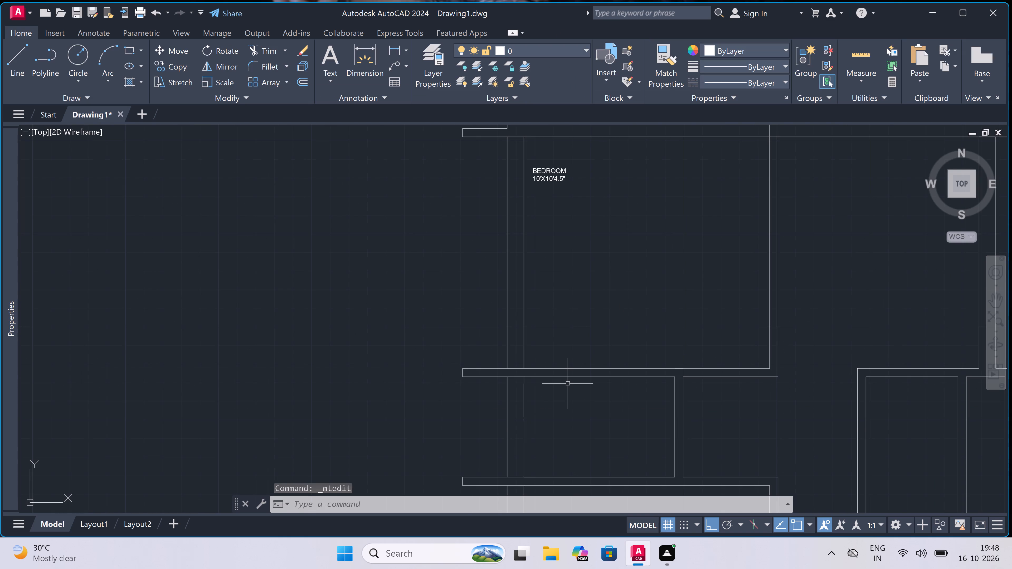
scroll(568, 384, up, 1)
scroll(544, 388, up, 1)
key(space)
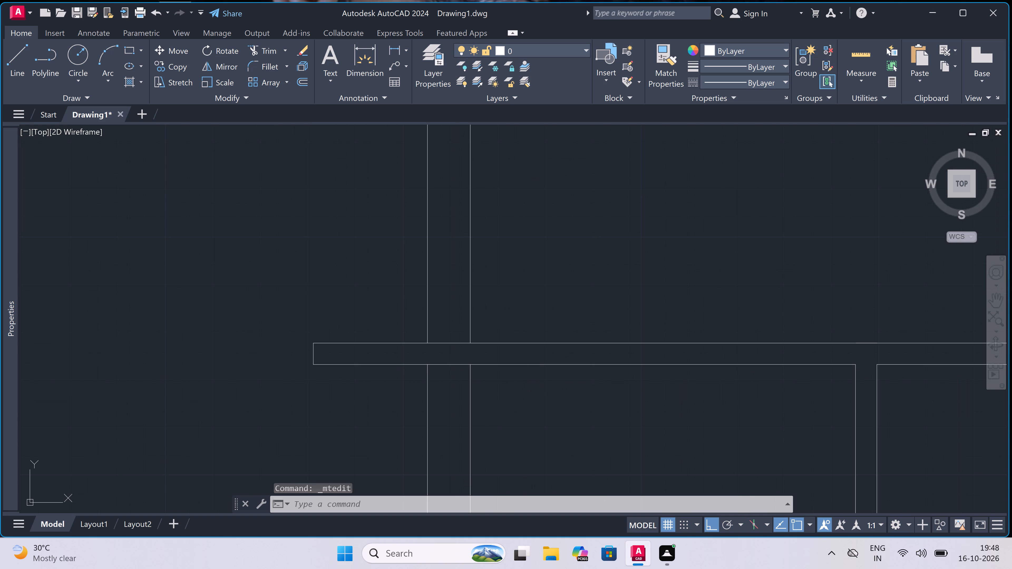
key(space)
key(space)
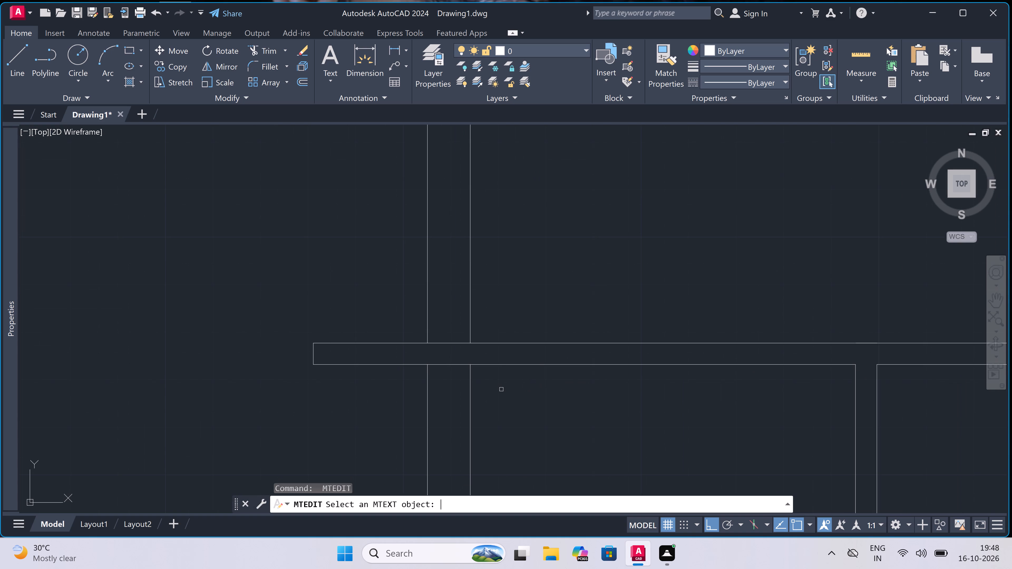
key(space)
Add a multiline text label reading TOILET over 6'9"x4'6" in the small room directly south of the westernmost BEDROOM.
text(MT)
key(space)
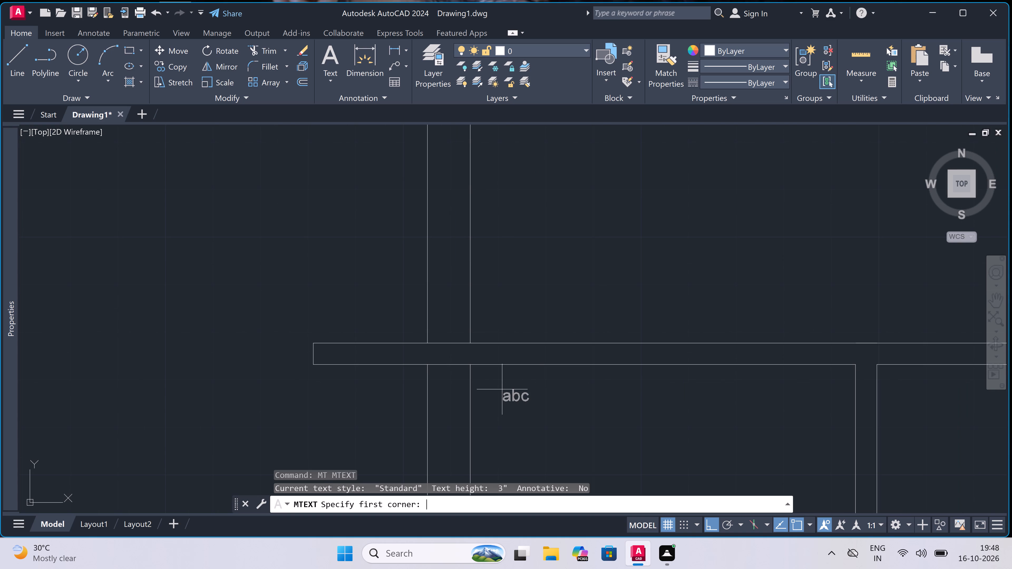
click(502, 390)
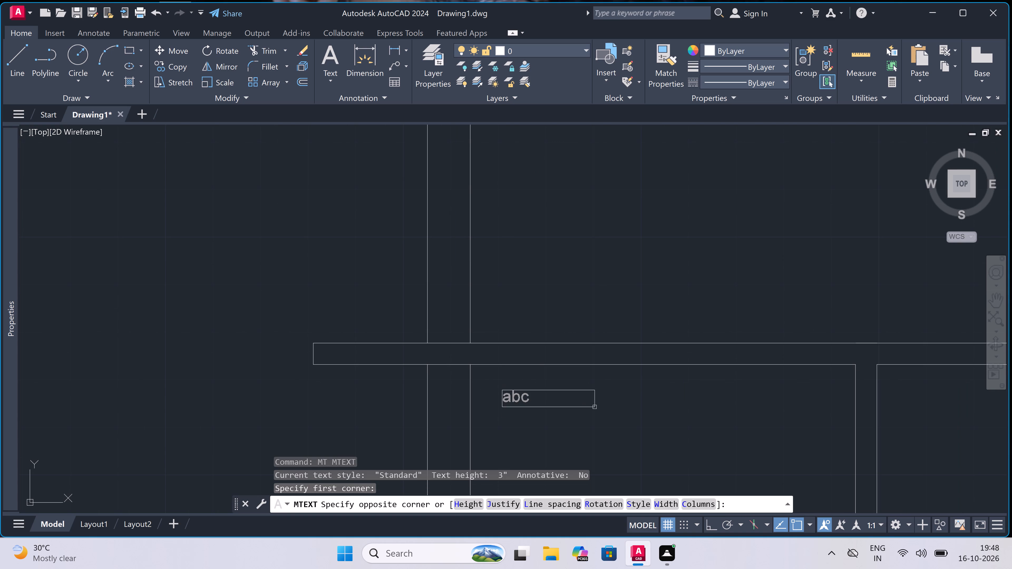
double_click(833, 419)
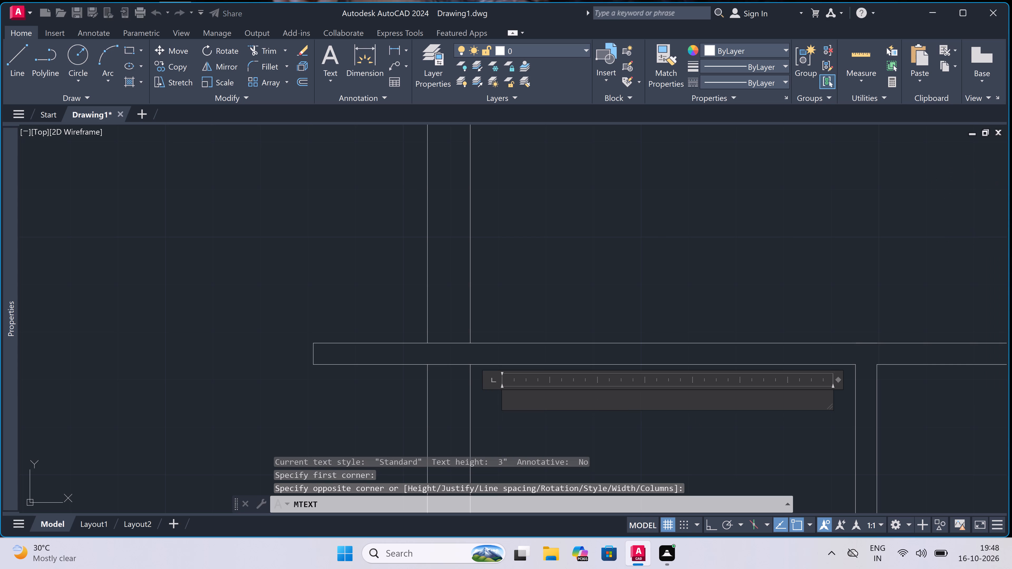
key(t)
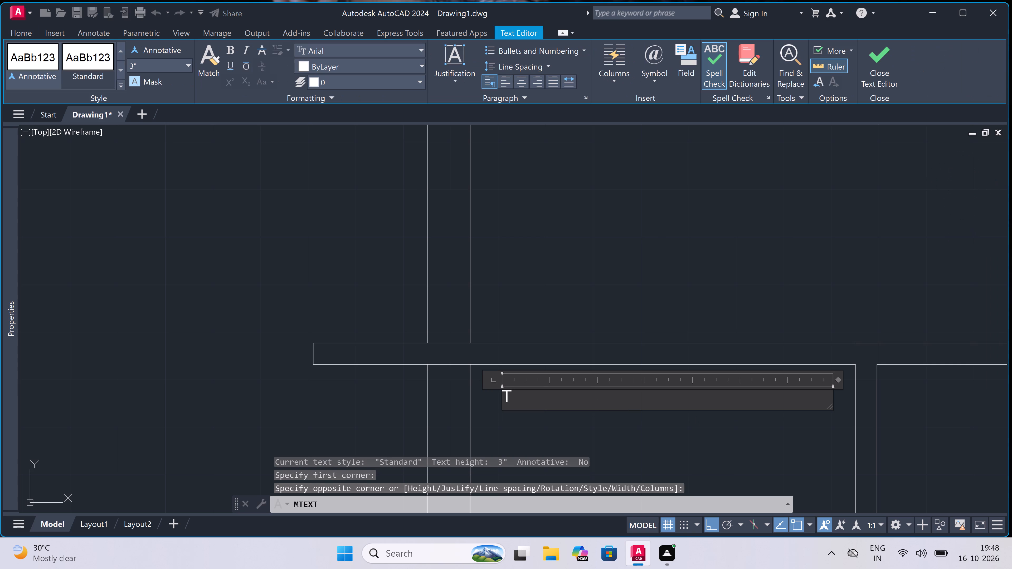
text(OILET)
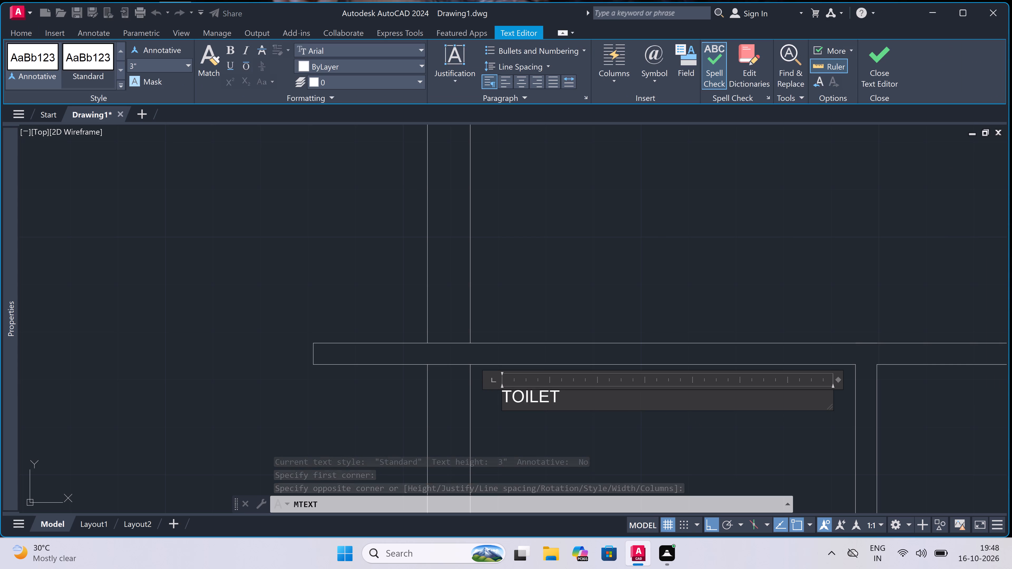
key(Return)
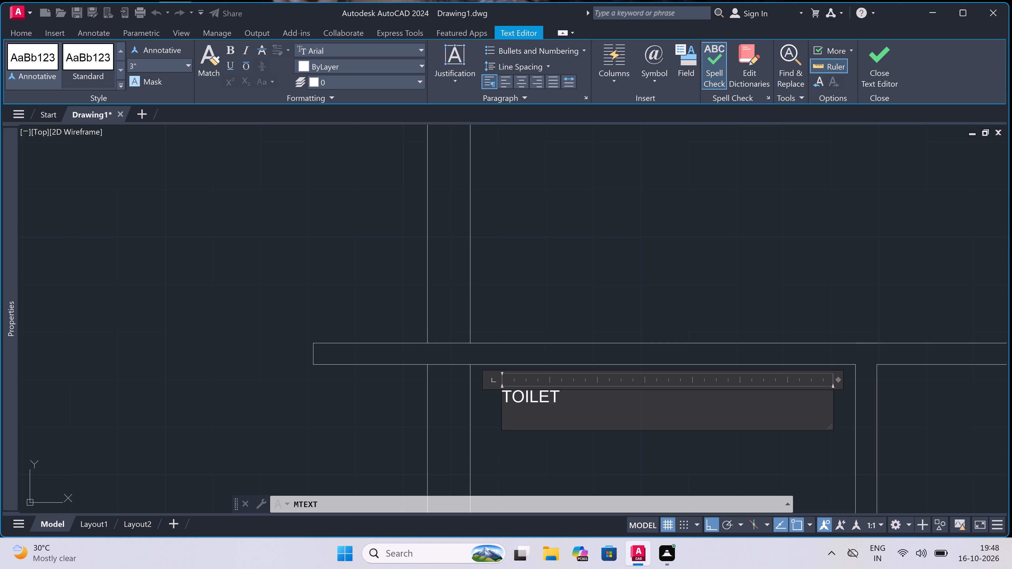
text(6')
key(9)
key(shift+quotedbl)
text(x4)
text('6")
click(556, 441)
scroll(556, 442, down, 6)
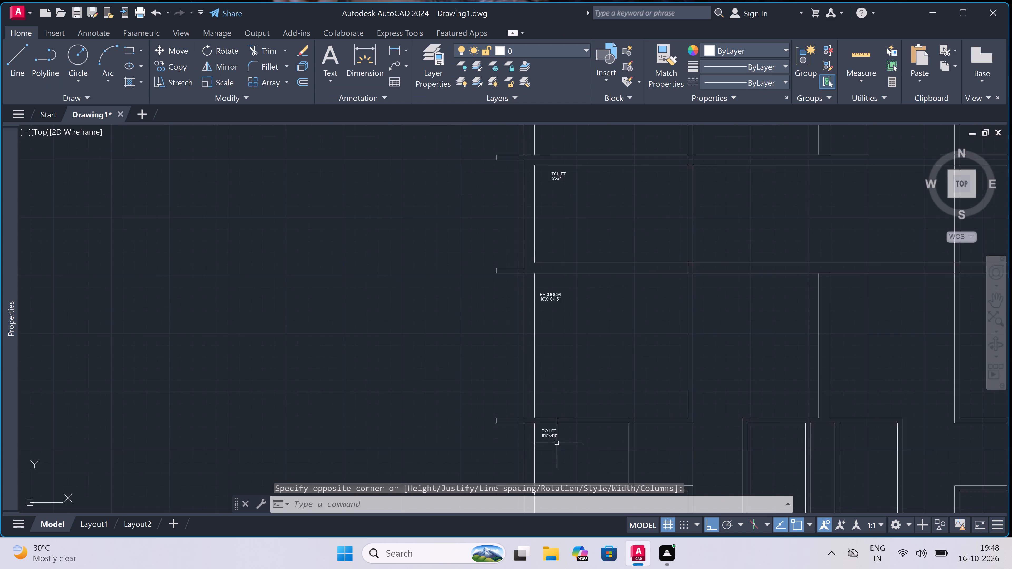
Add a multiline text label reading BEDROOM over 11'X10" in the room directly south of the 6'9"x4'6" TOILET.
scroll(559, 445, down, 3)
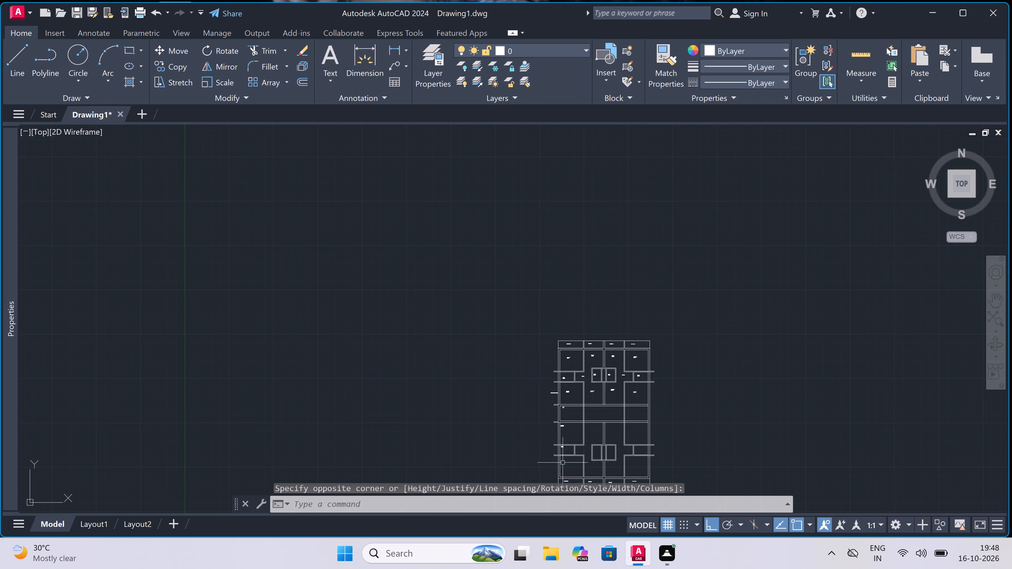
scroll(565, 462, up, 6)
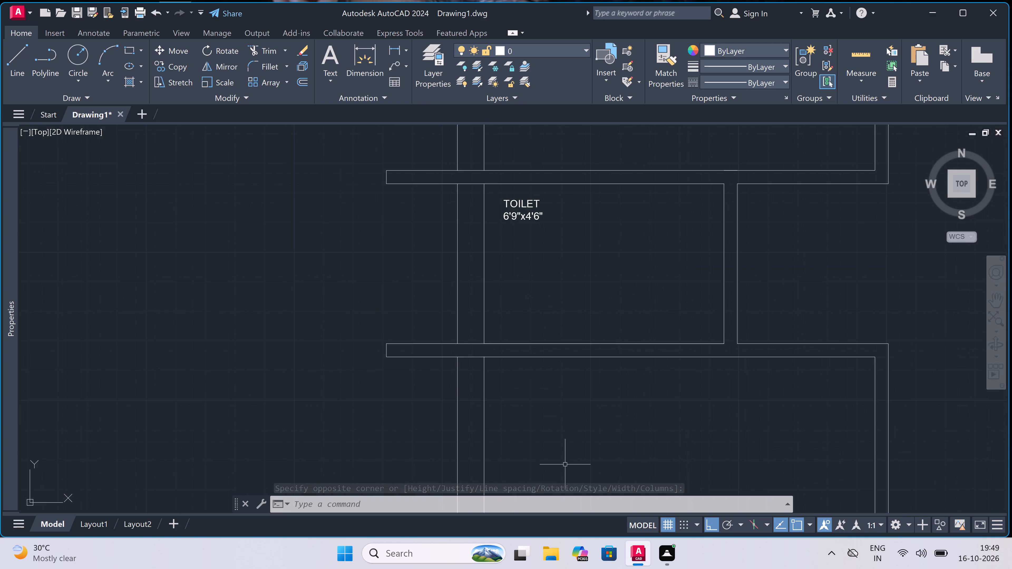
key(space)
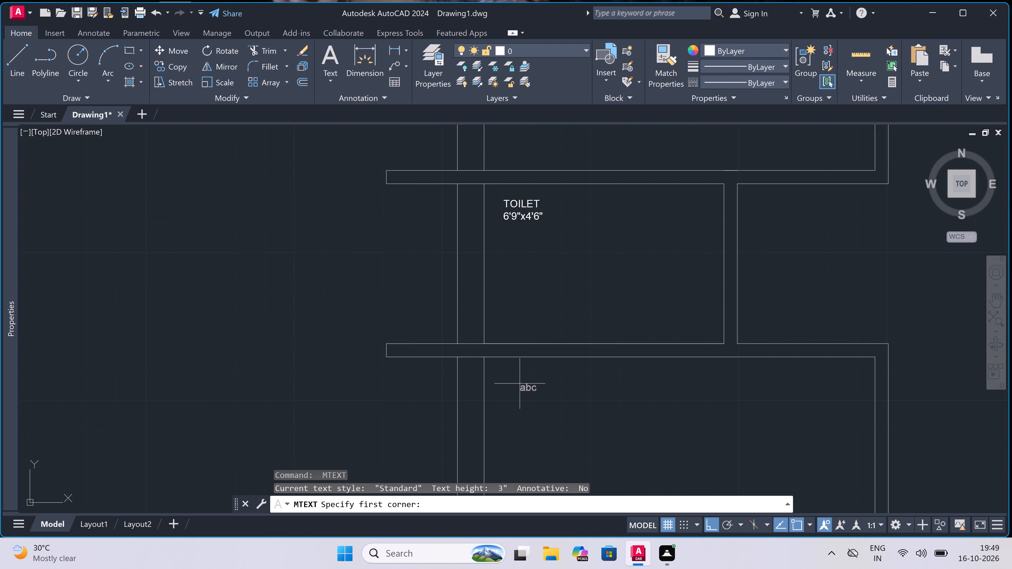
double_click(509, 379)
double_click(807, 403)
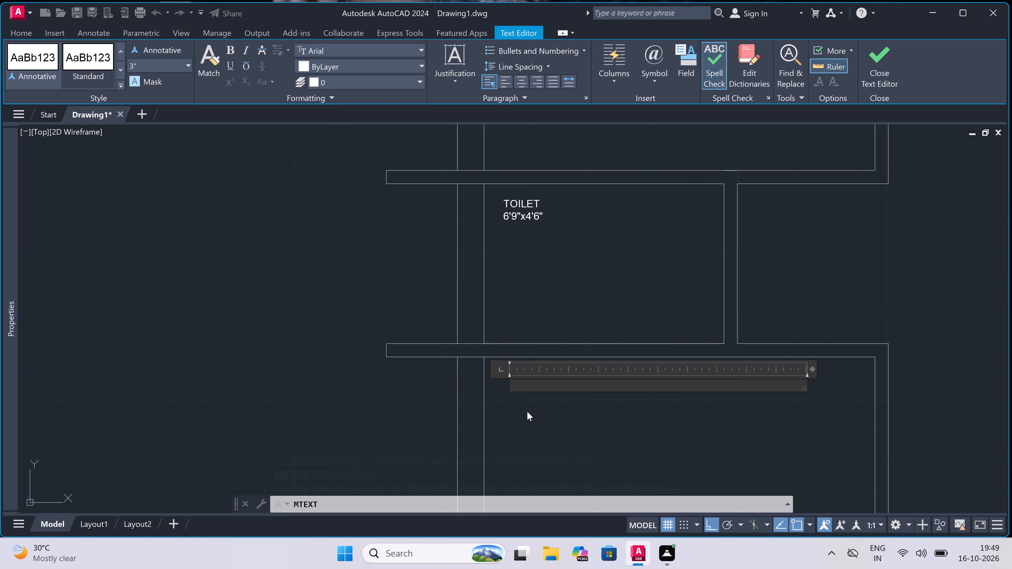
text(BEDROOM)
key(Return)
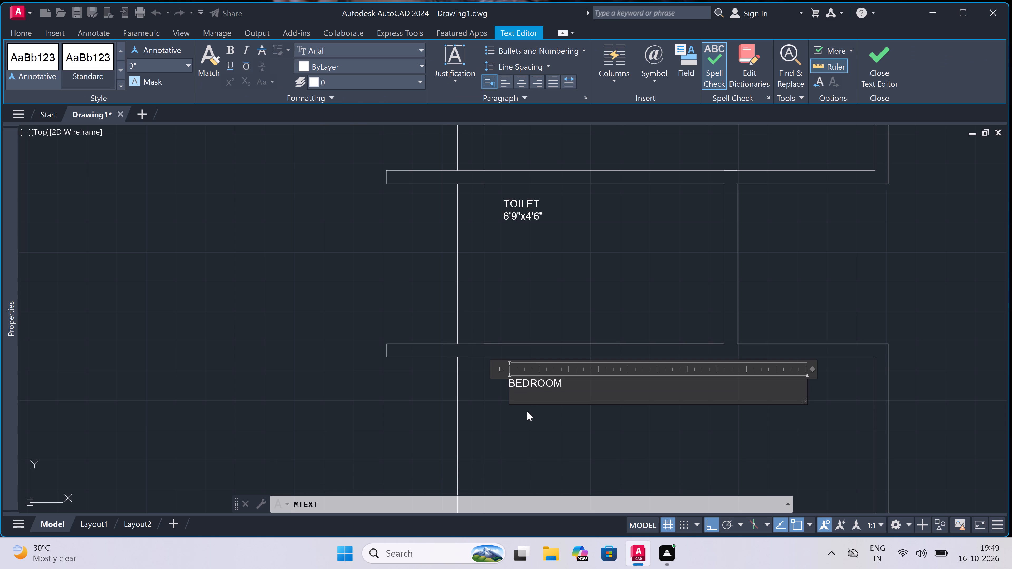
text(11)
text('X)
text(10)
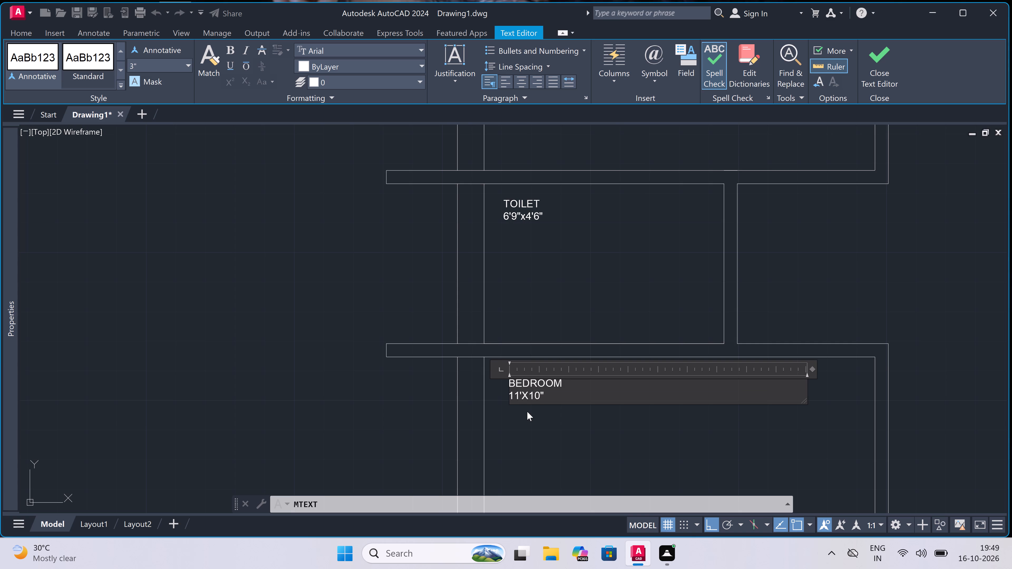
click(528, 412)
Add a multiline text label reading 1046 SFT in the open space directly east of the 6'9"x4'6" TOILET.
scroll(528, 413, down, 6)
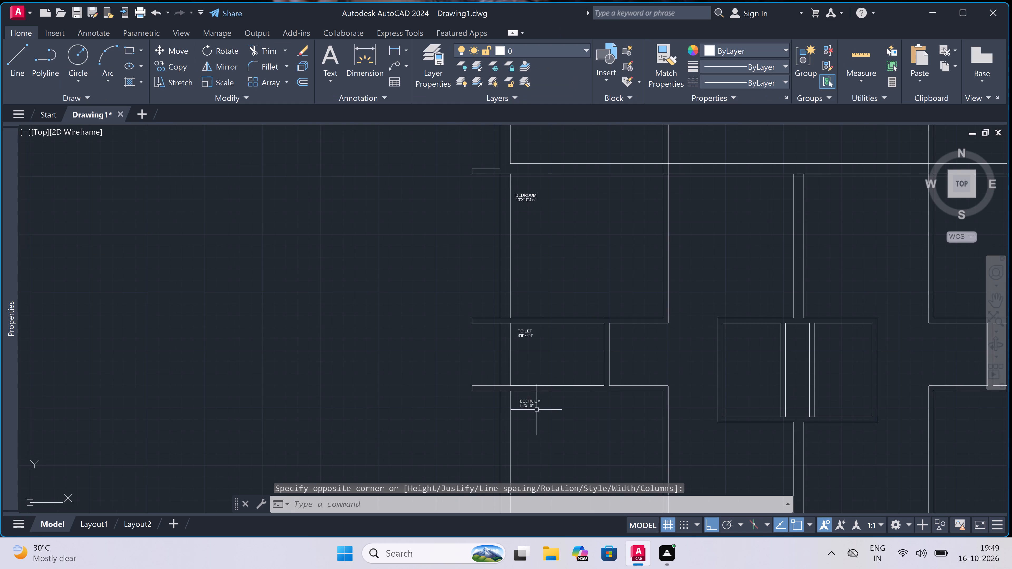
scroll(550, 410, down, 2)
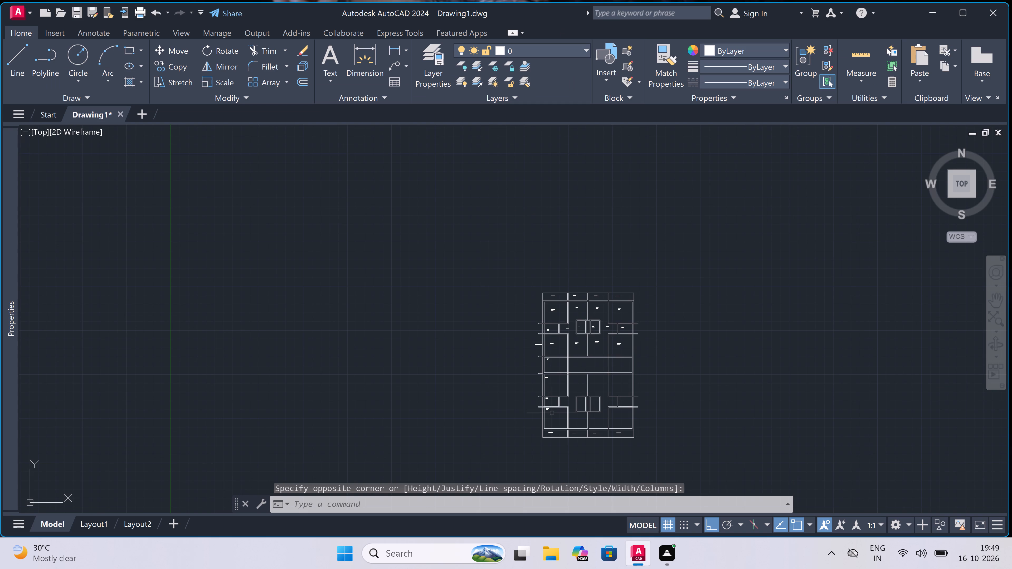
scroll(553, 435, up, 4)
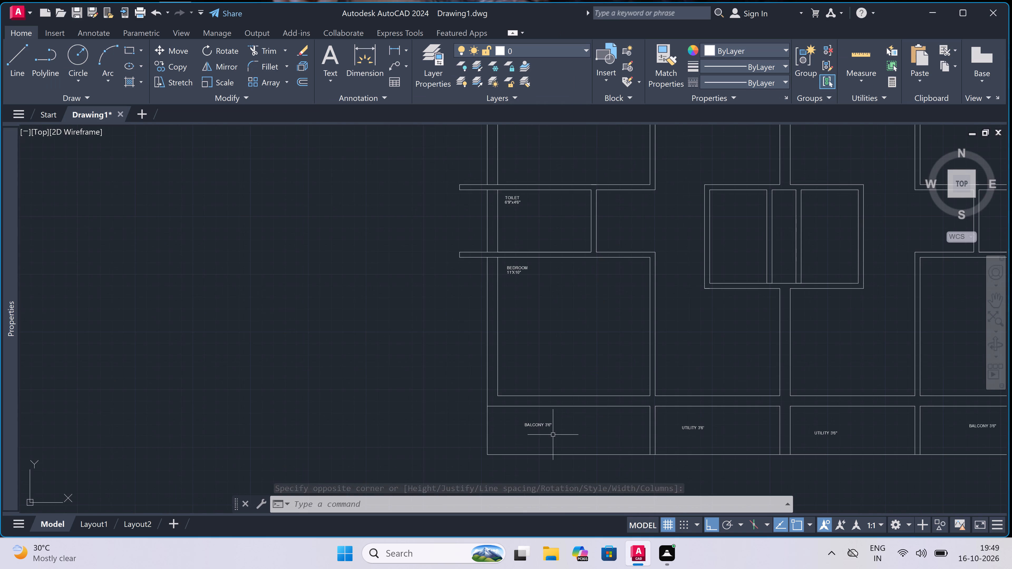
scroll(553, 435, down, 3)
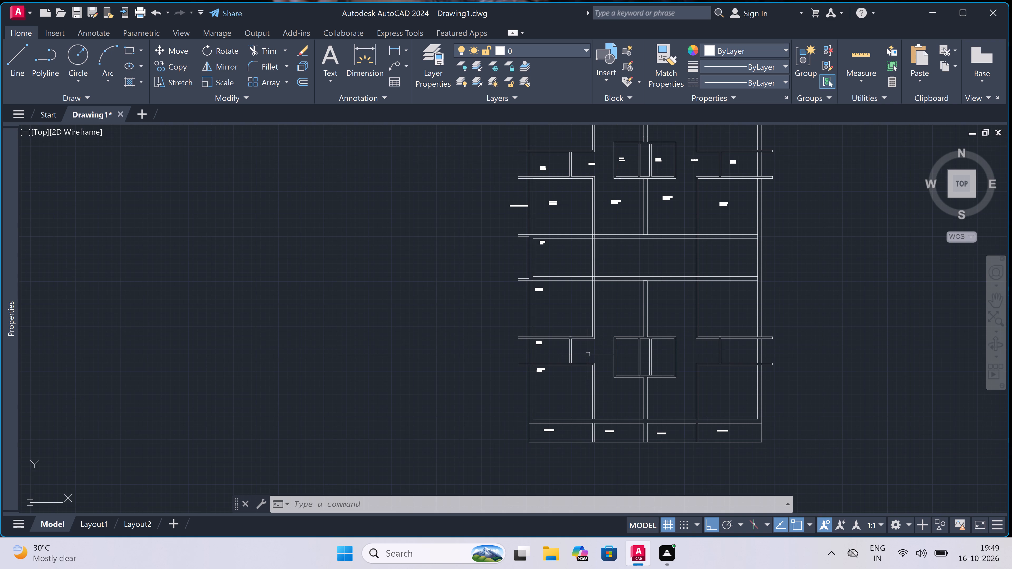
scroll(584, 352, up, 4)
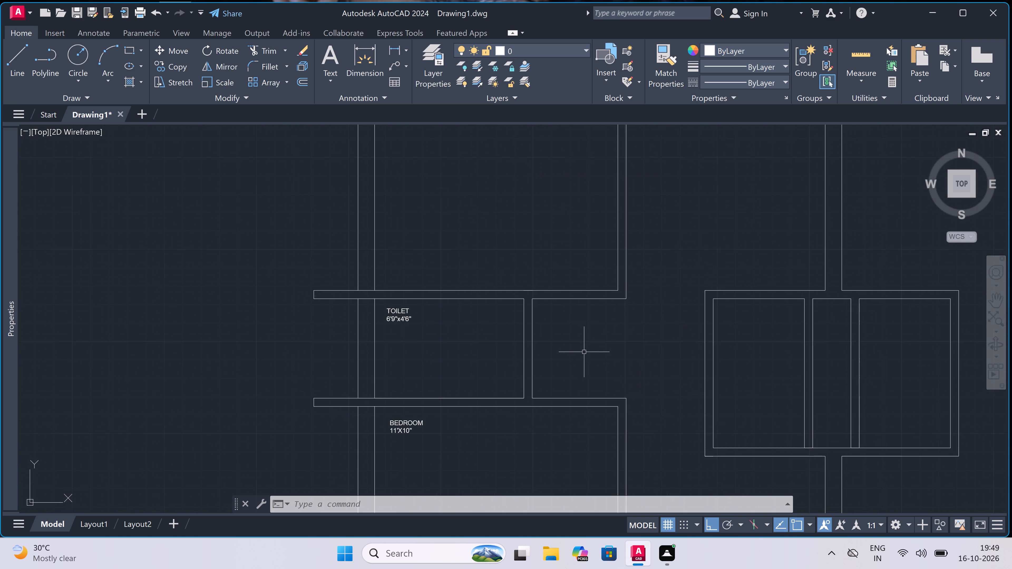
key(space)
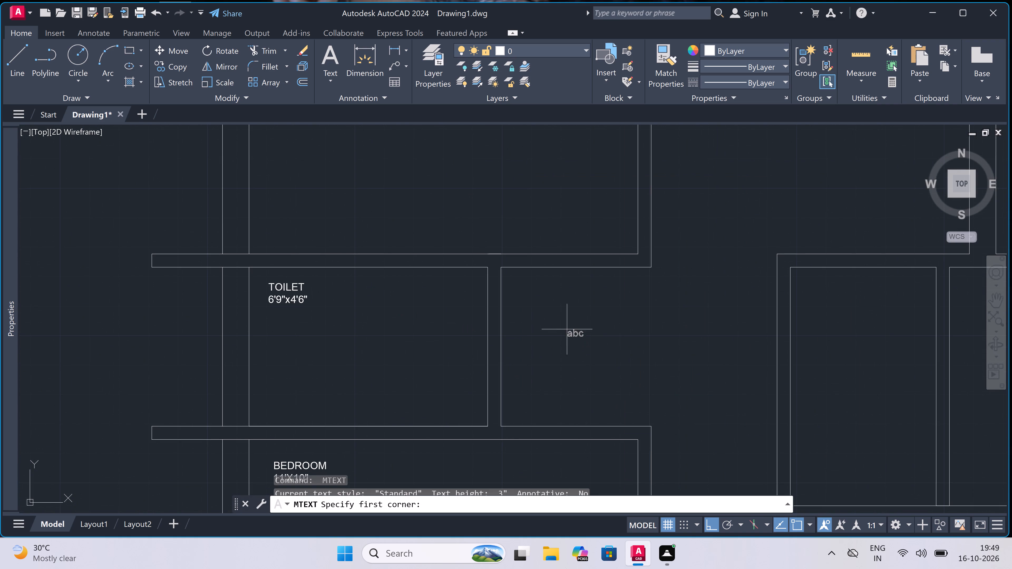
click(531, 308)
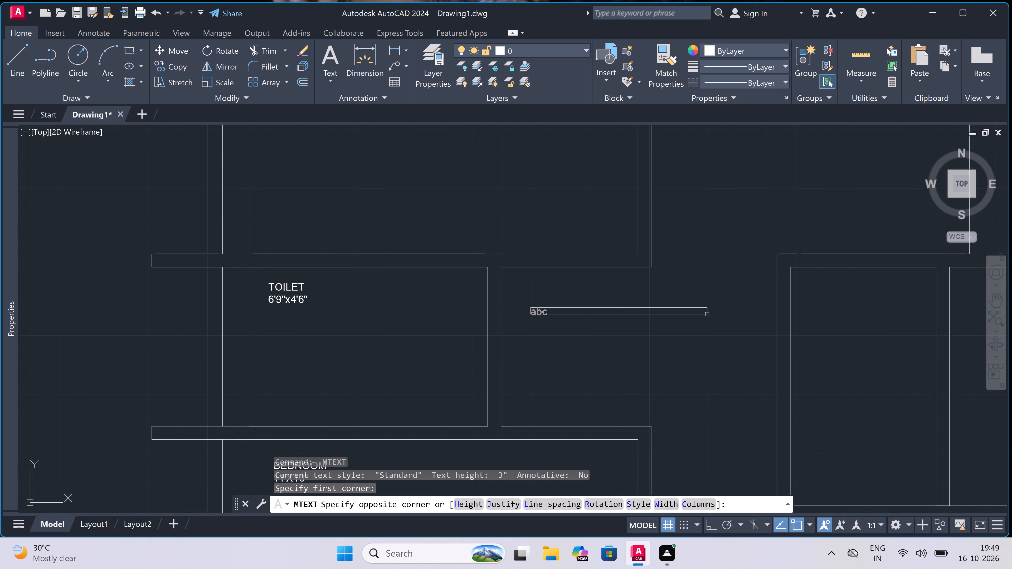
click(720, 325)
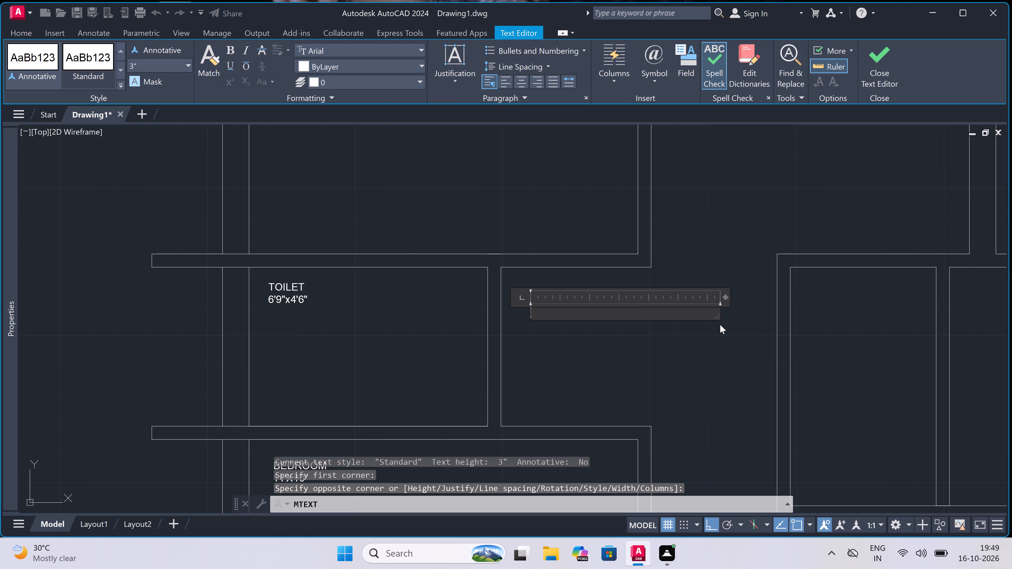
text(10)
text(46)
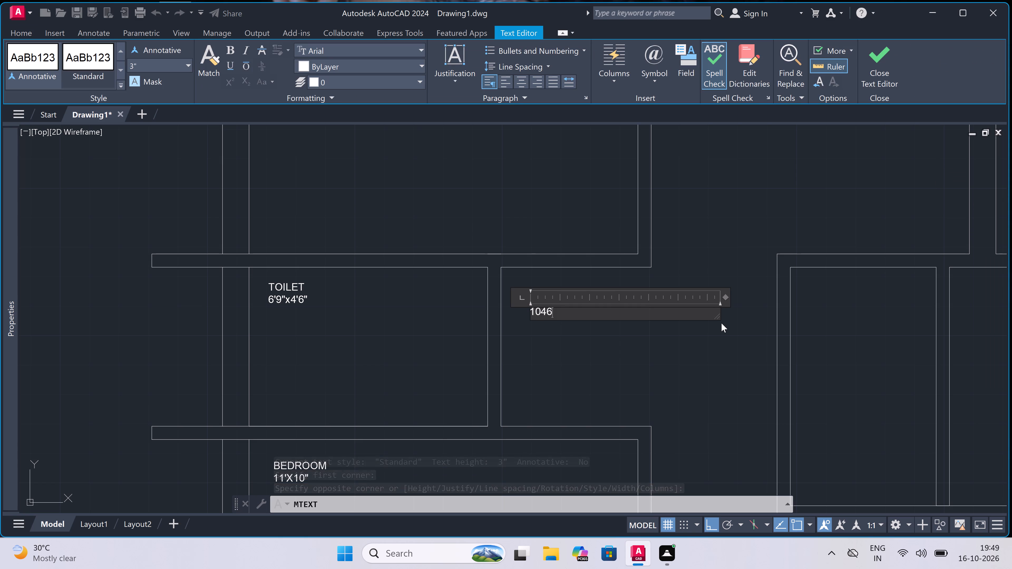
key(space)
key(s)
key(BackSpace)
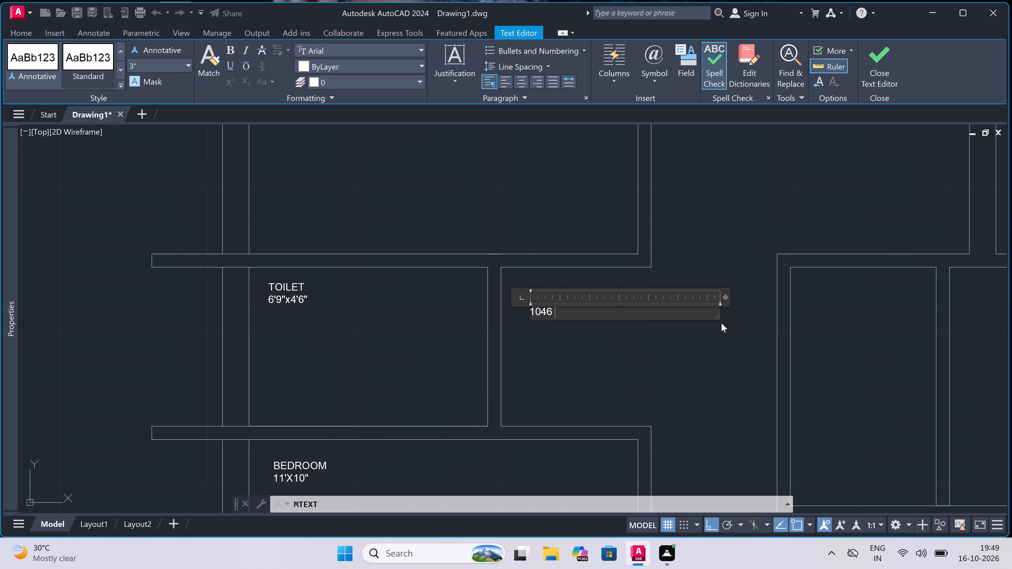
key(s)
key(f)
key(t)
click(717, 335)
Start a multiline text box in the room directly east of the 11'X10" BEDROOM and widen it to span most of the room.
scroll(715, 337, down, 5)
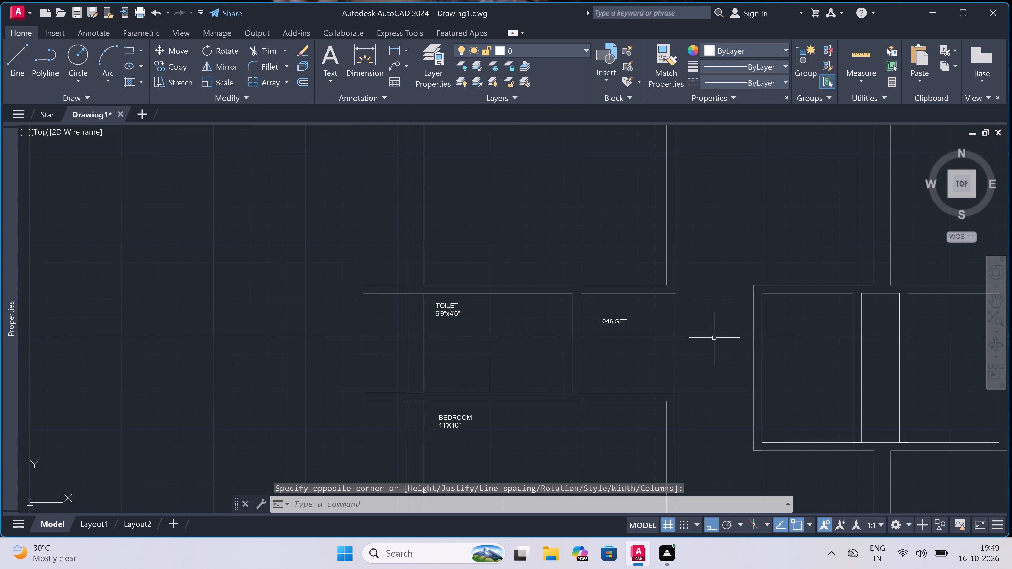
scroll(714, 338, down, 3)
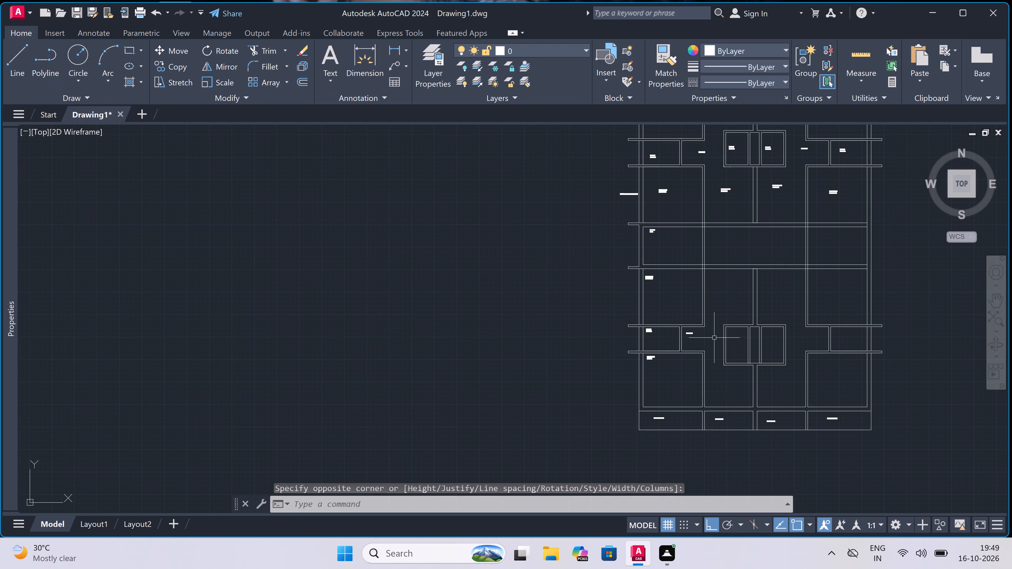
scroll(711, 389, up, 3)
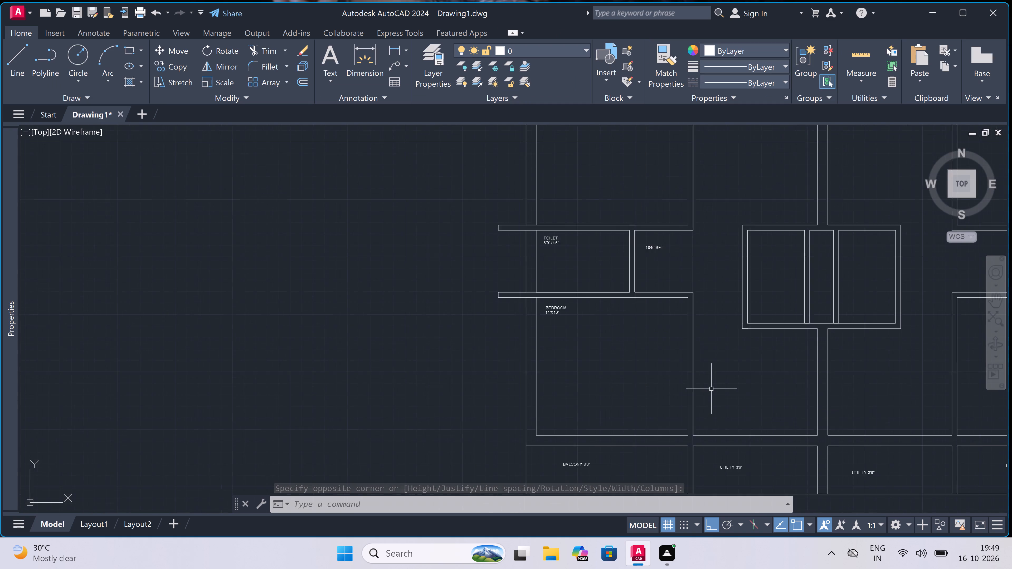
scroll(733, 381, up, 2)
key(space)
scroll(714, 351, down, 3)
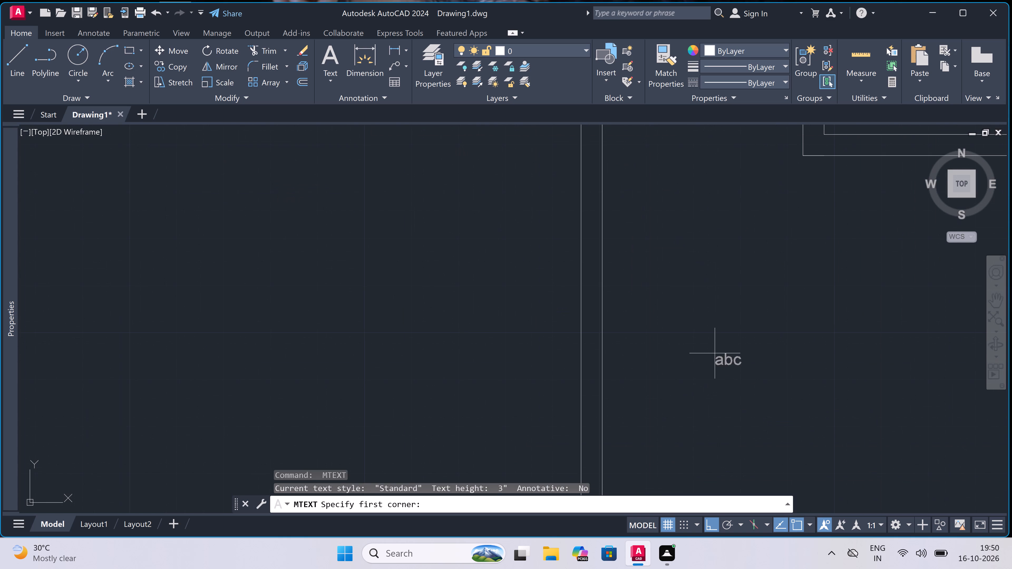
triple_click(712, 342)
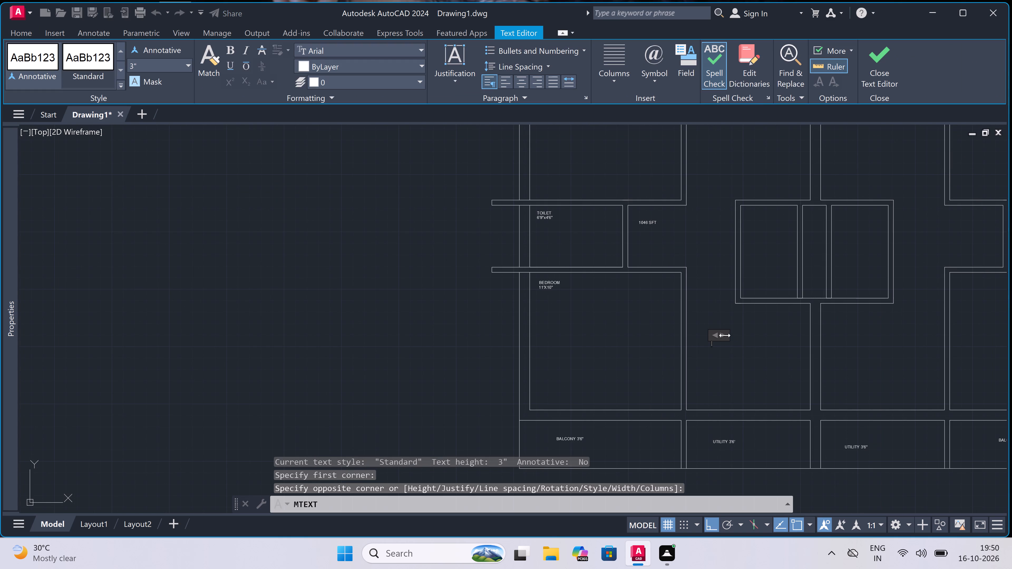
double_click(725, 335)
double_click(727, 336)
drag(727, 336, 720, 336)
drag(720, 336, 727, 335)
drag(731, 335, 725, 335)
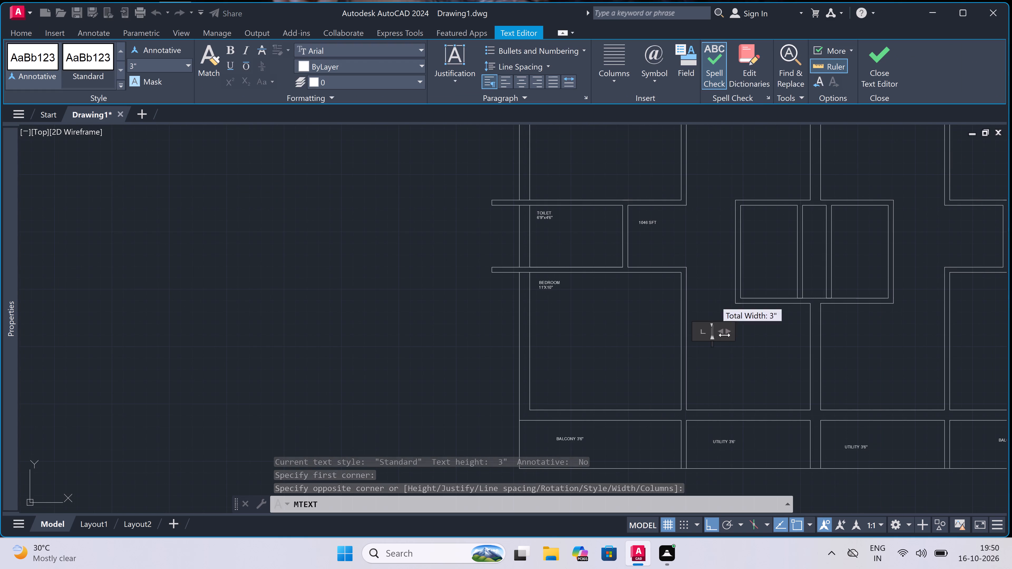
drag(725, 335, 812, 335)
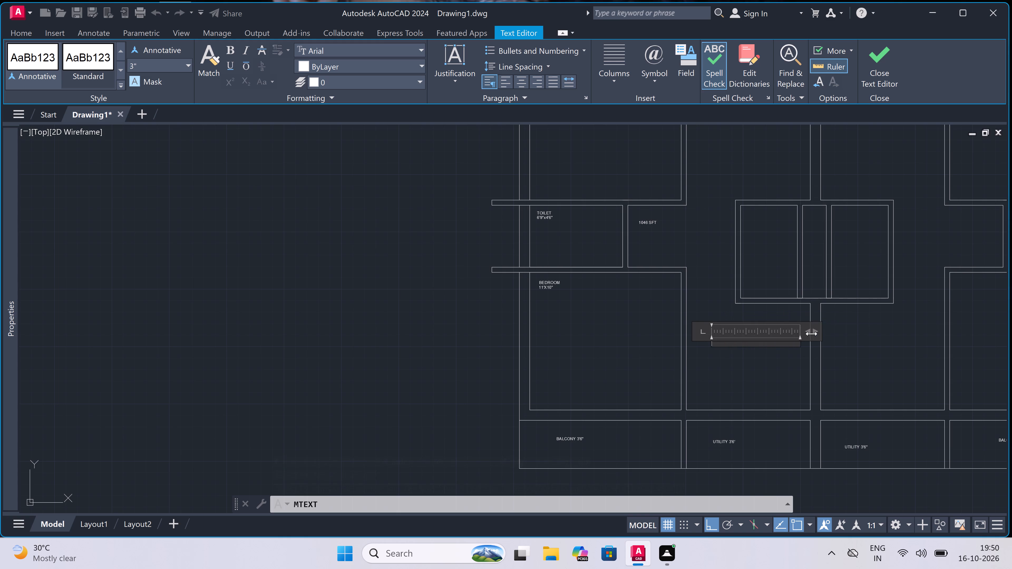
scroll(765, 343, up, 3)
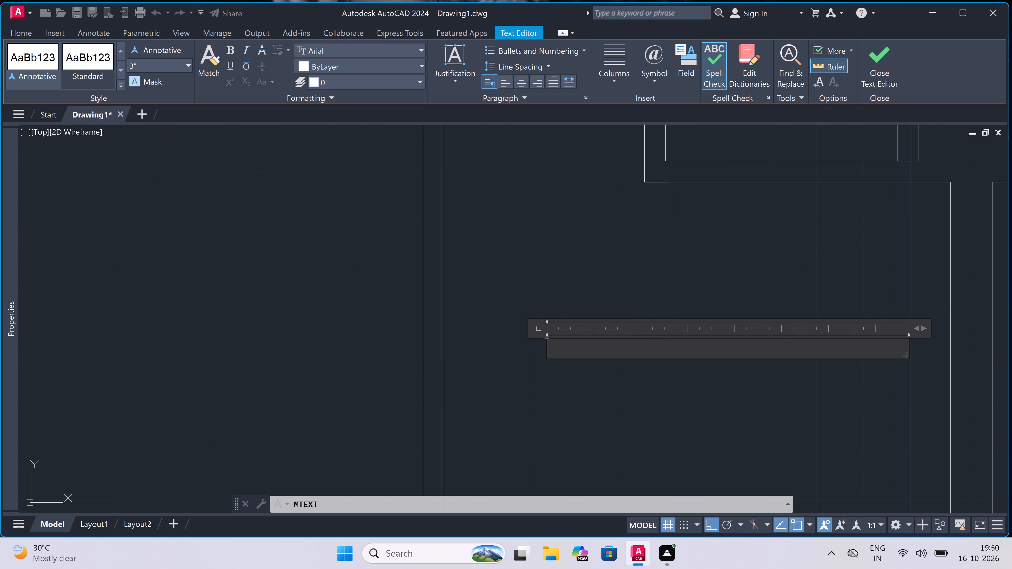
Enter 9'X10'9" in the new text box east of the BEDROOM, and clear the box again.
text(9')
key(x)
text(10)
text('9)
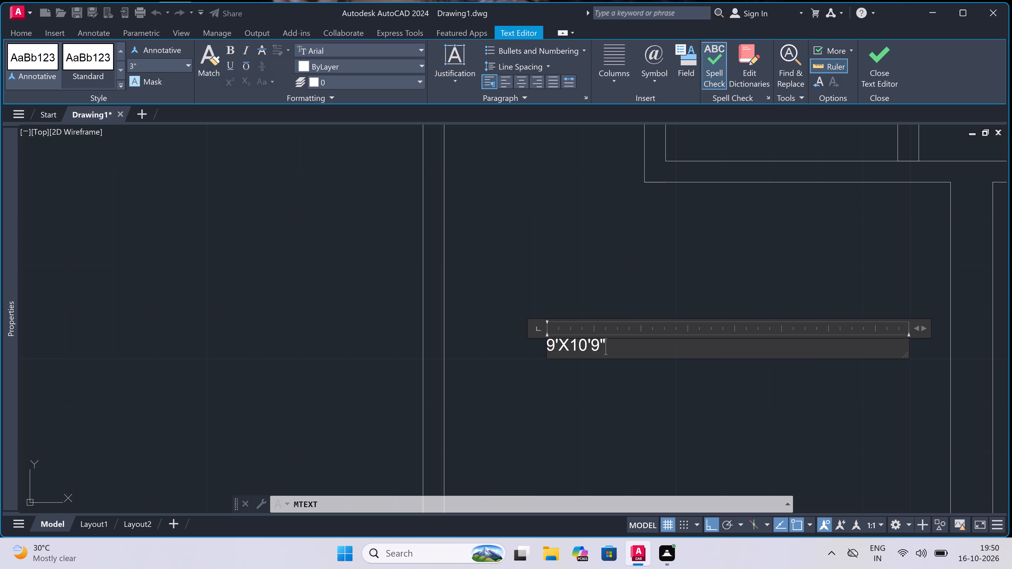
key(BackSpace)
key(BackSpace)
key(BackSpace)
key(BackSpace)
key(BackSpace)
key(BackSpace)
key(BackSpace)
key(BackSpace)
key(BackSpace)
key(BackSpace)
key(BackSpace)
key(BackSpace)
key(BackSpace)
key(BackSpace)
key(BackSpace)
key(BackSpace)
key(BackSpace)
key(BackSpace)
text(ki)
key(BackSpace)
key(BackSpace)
Enter KITCHEN over 9'X10'9" in the open multiline text box in the room directly east of the 11'X10" BEDROOM.
text(KITCHEN)
key(Return)
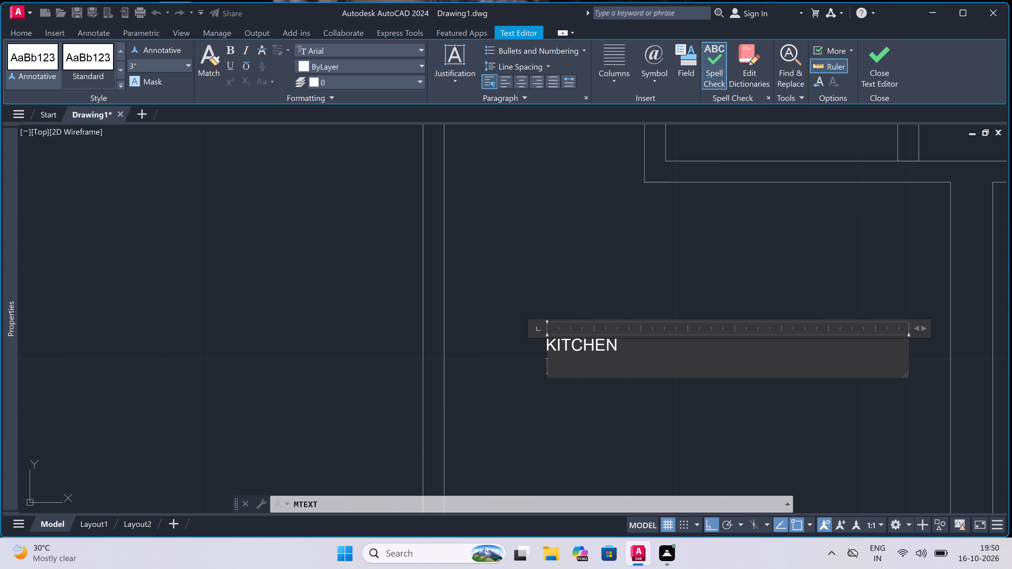
key(9)
text('X)
text(10)
key(apostrophe)
key(9)
click(726, 409)
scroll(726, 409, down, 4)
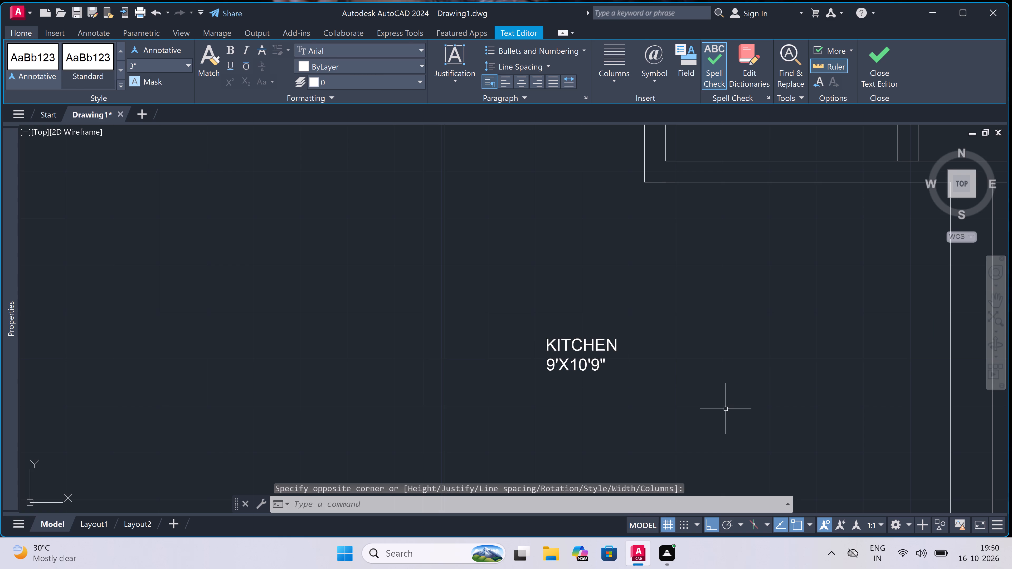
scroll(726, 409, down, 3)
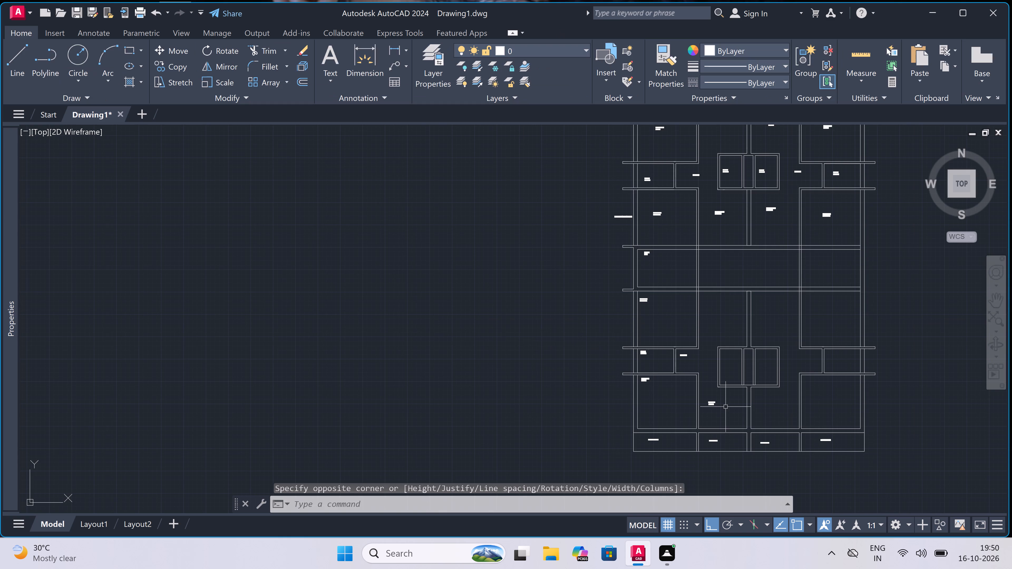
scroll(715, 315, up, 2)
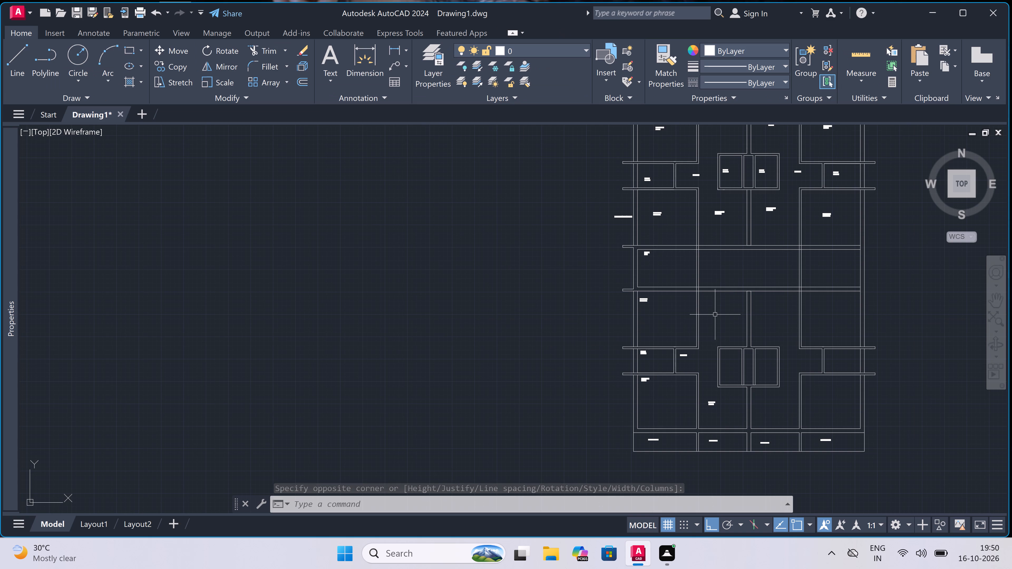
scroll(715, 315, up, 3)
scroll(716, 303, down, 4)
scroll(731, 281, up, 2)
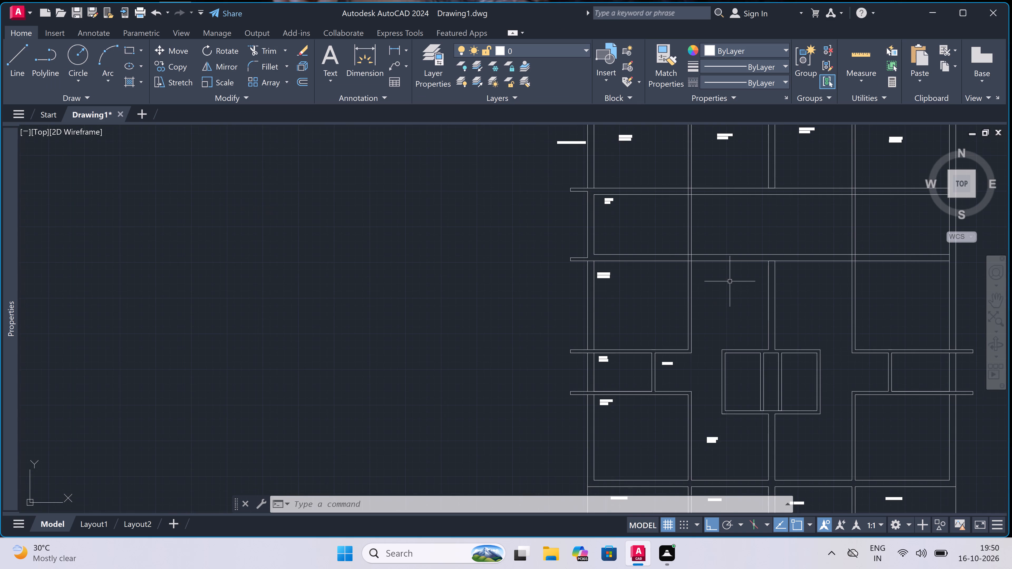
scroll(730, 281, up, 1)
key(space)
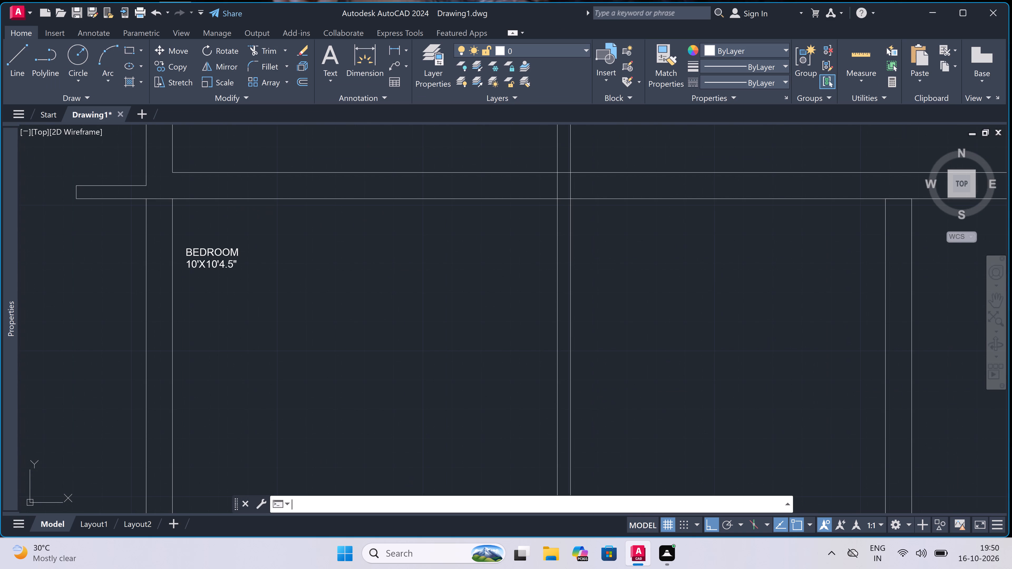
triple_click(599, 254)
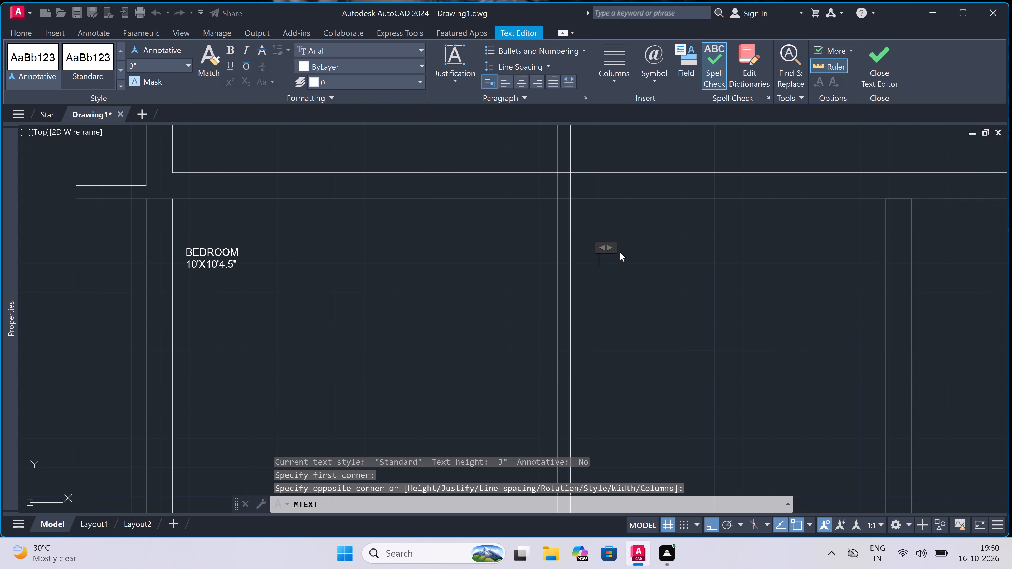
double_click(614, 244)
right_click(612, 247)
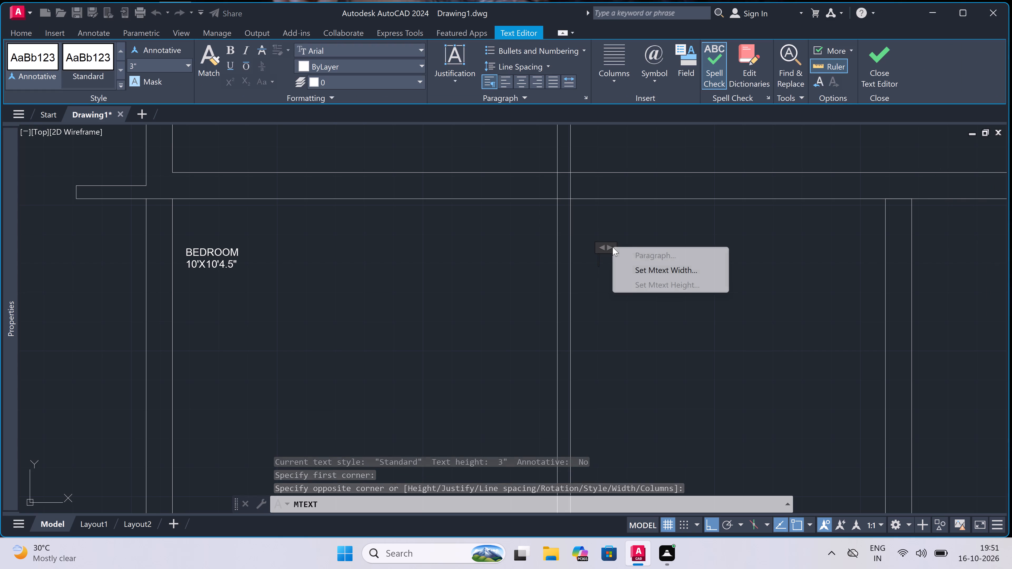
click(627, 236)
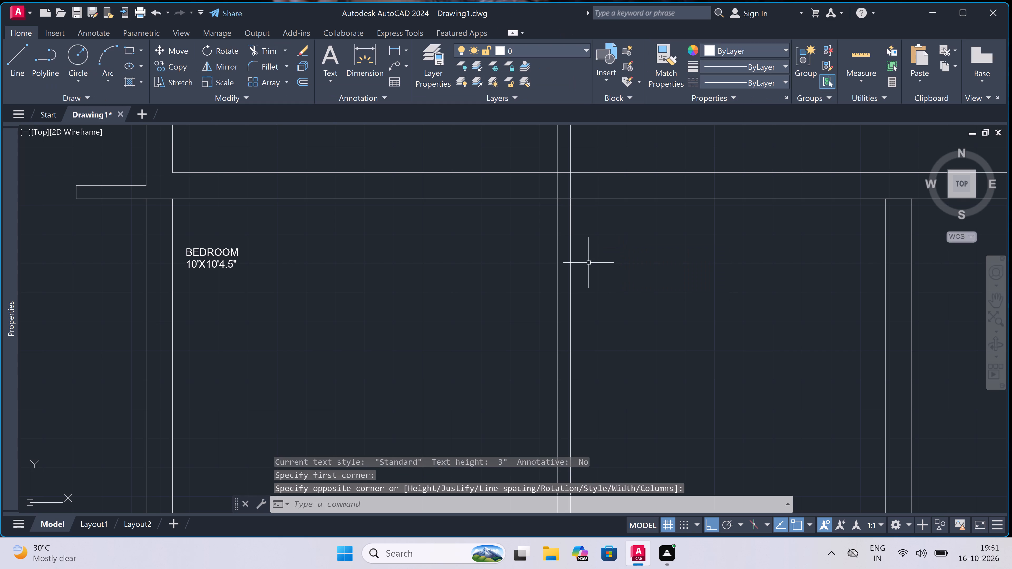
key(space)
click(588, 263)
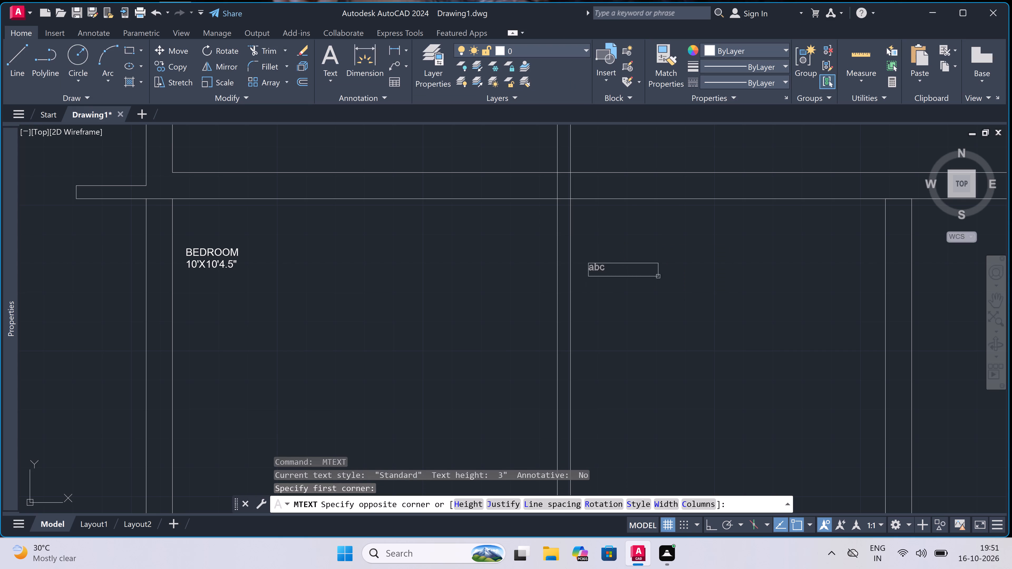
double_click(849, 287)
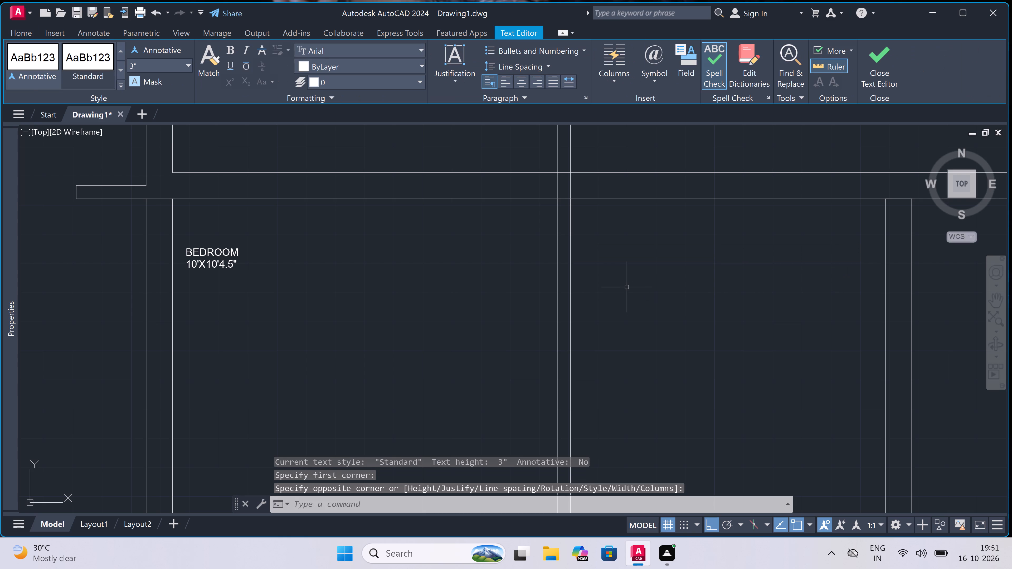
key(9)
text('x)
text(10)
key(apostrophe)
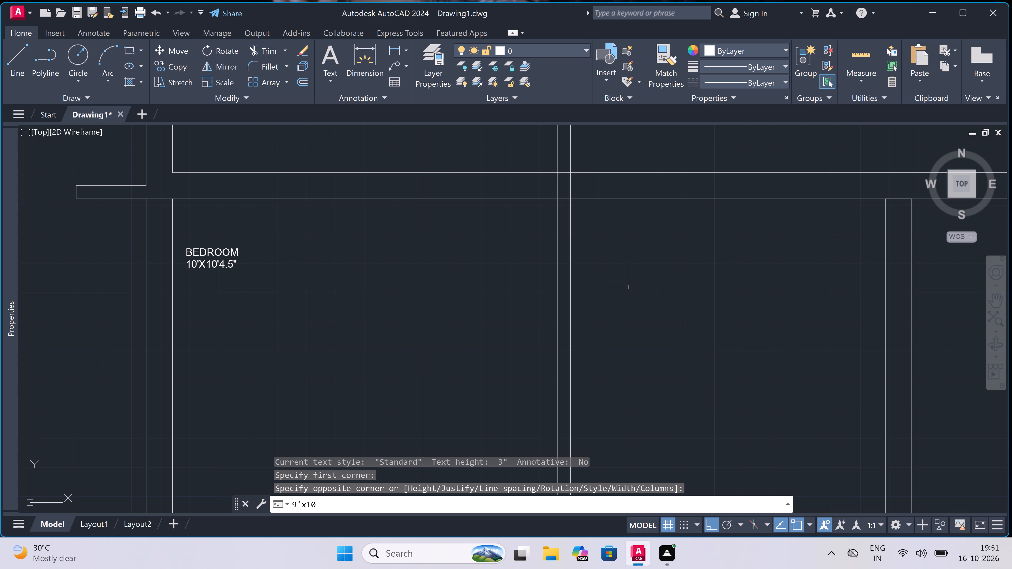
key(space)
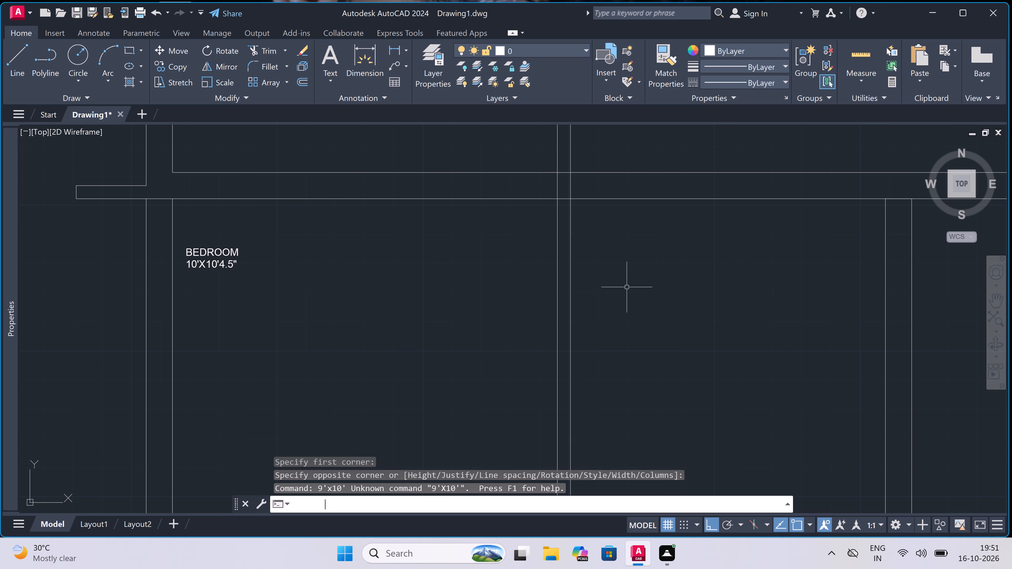
Add a multiline text label reading LIVING AREA over 9'X10'4.5" in the room directly east of the 10'X10'4.5" BEDROOM.
text(mt)
key(space)
double_click(589, 256)
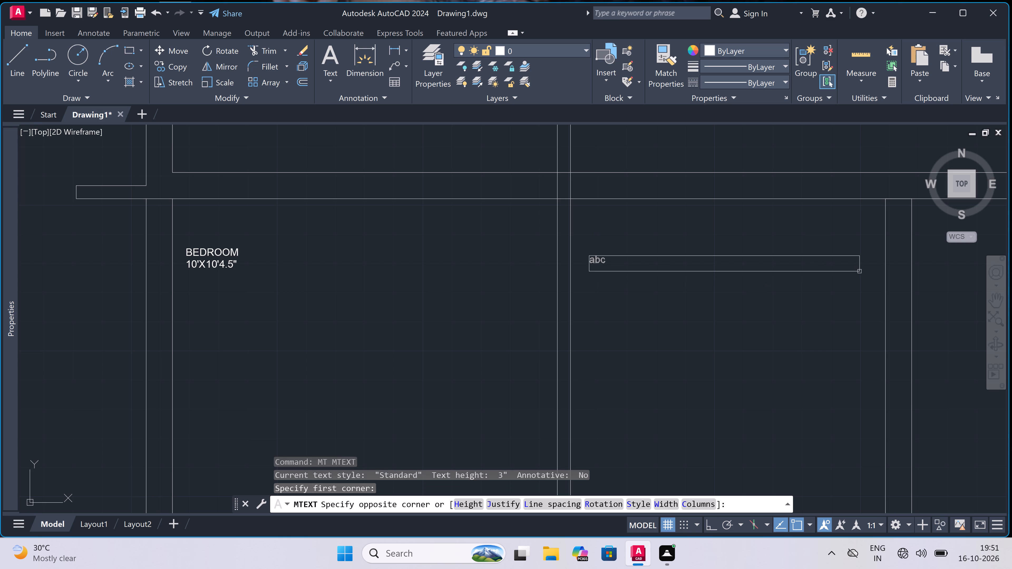
double_click(864, 271)
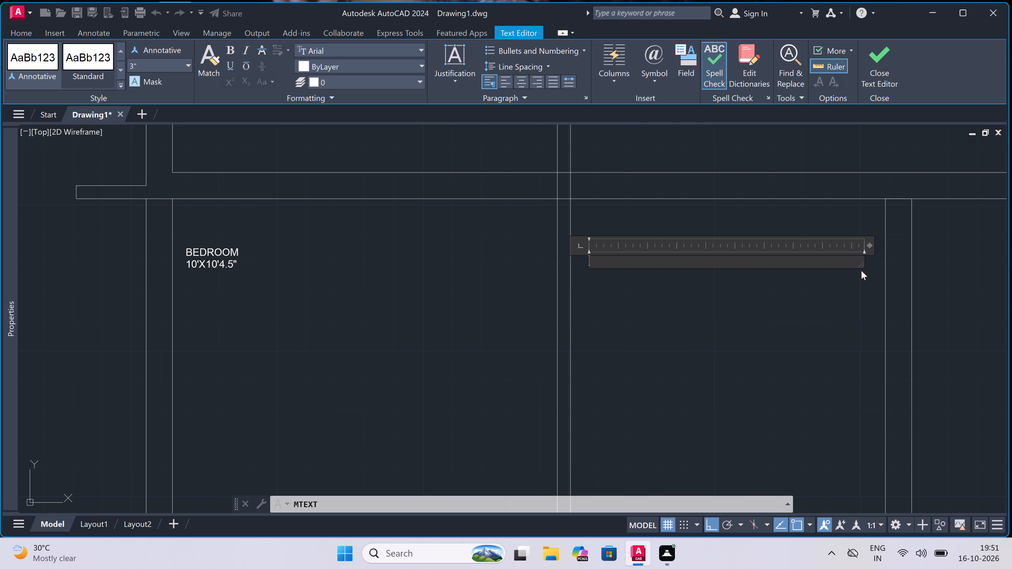
key(9)
text('x)
key(BackSpace)
key(BackSpace)
key(BackSpace)
text(LI)
text(VING R)
text(OOM)
key(Return)
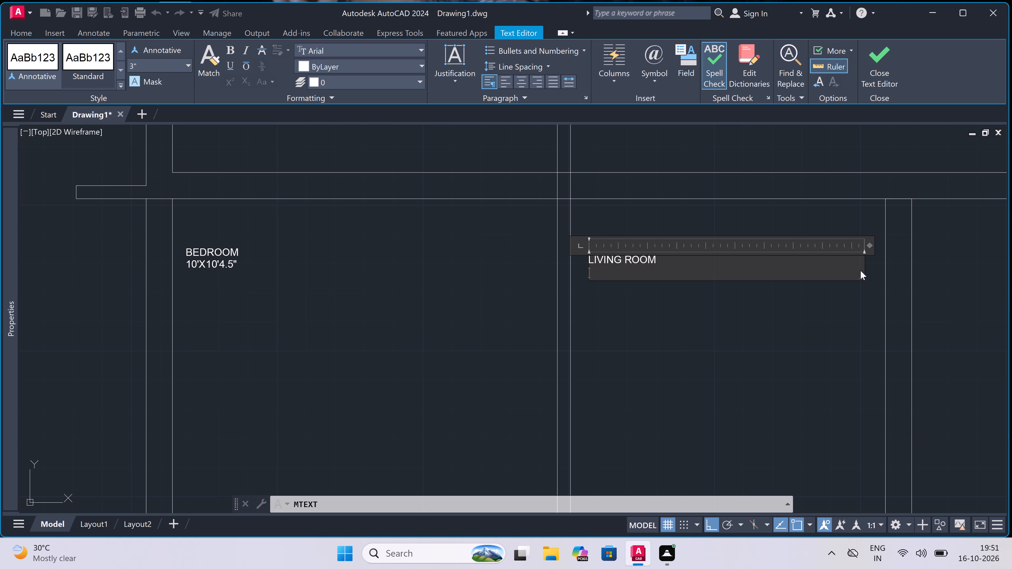
key(BackSpace)
key(BackSpace)
key(BackSpace)
key(BackSpace)
key(BackSpace)
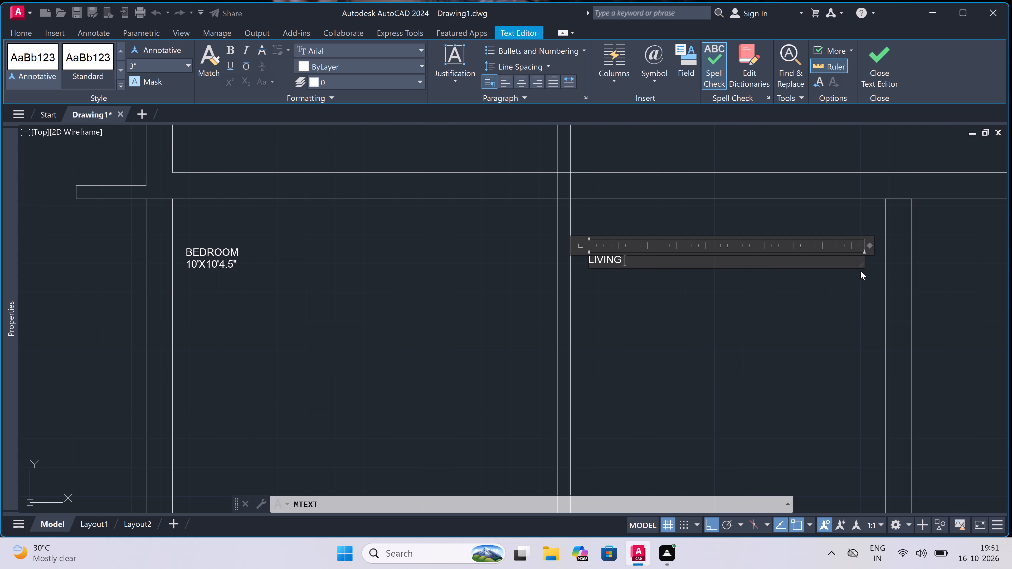
text(ARE)
key(a)
key(Return)
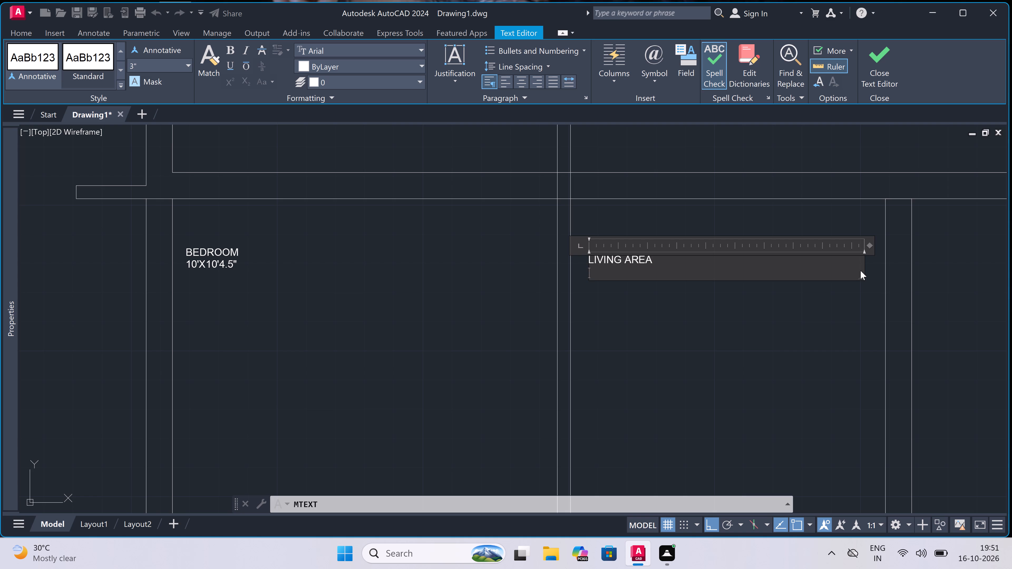
text(9')
text(X10)
text('4)
text(.5)
click(809, 338)
scroll(809, 338, down, 3)
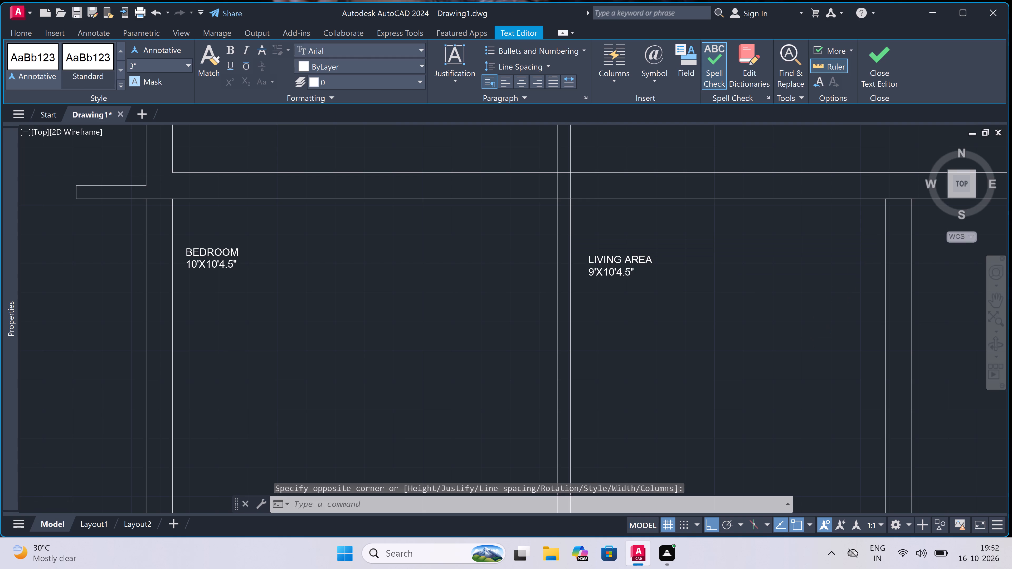
scroll(809, 338, down, 2)
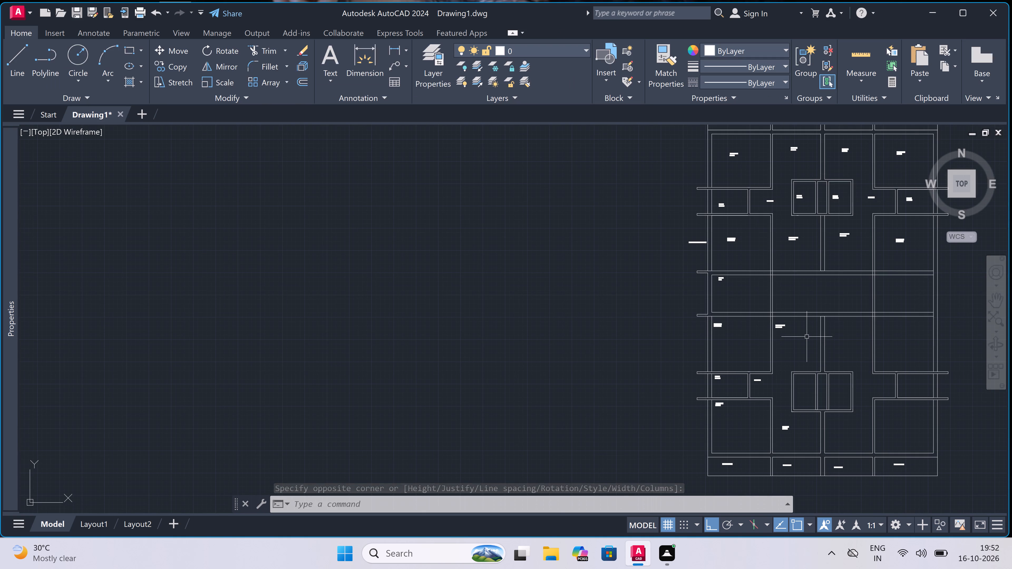
Add a multiline text label reading LIVING AREA over 9'X10'4.5" in the room directly east of the lower half's 9'X10'4.5" LIVING AREA.
scroll(807, 336, down, 1)
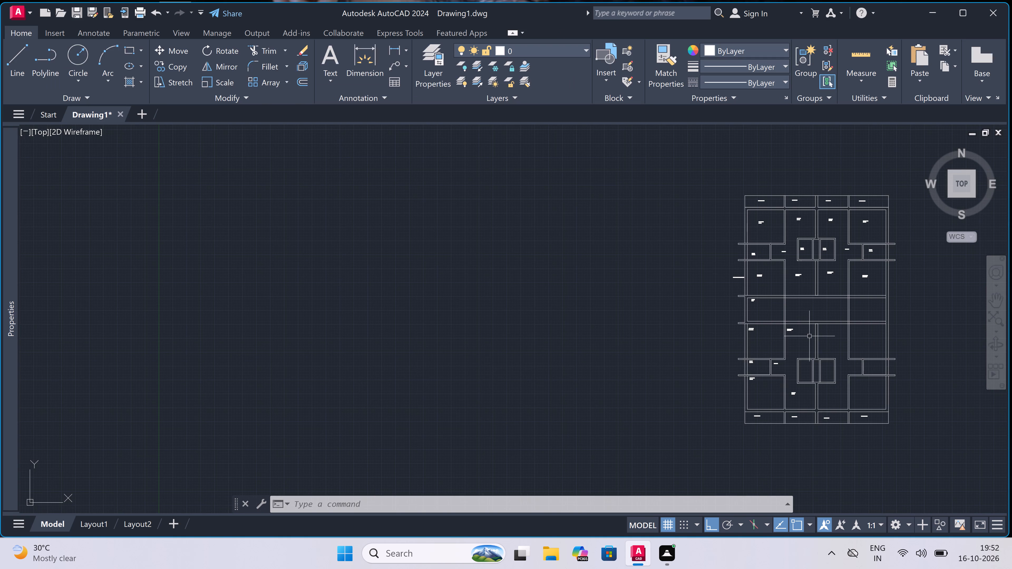
scroll(839, 331, up, 4)
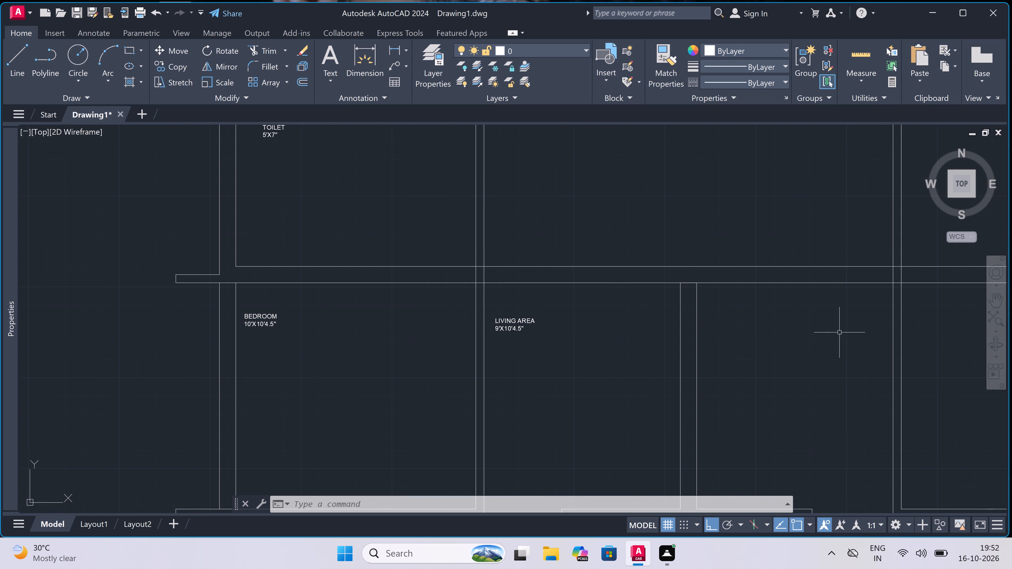
scroll(752, 321, up, 1)
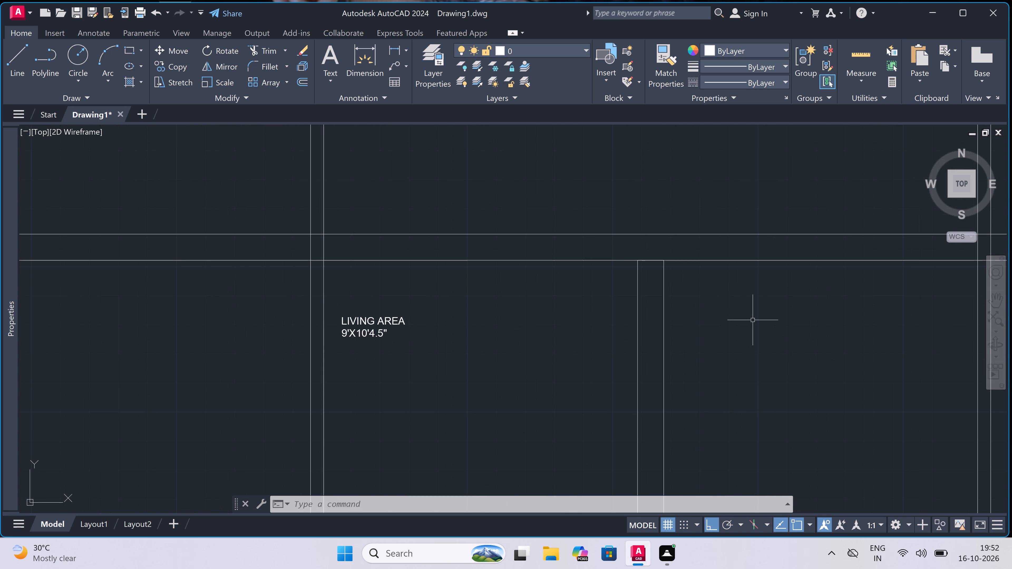
key(space)
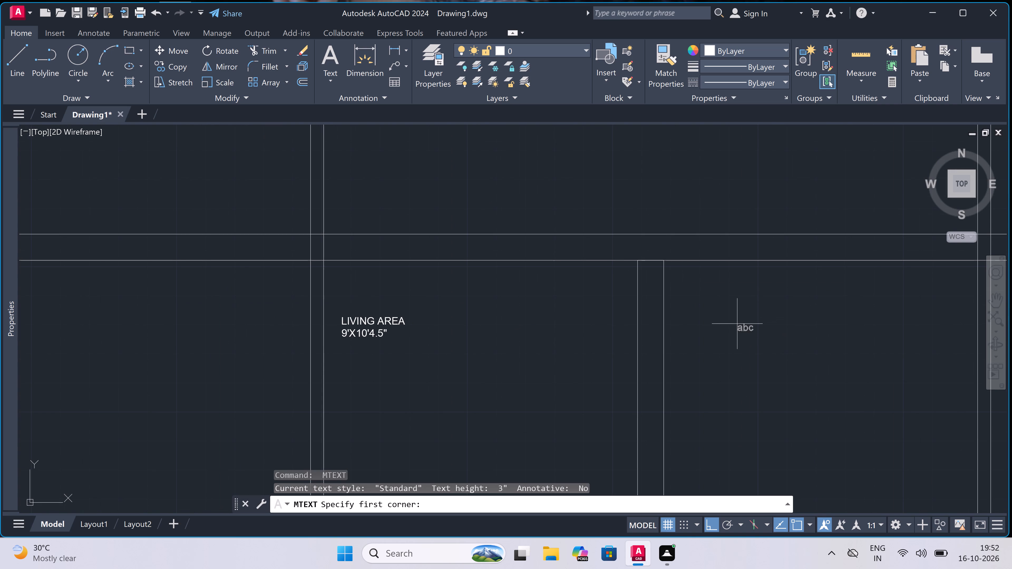
double_click(675, 316)
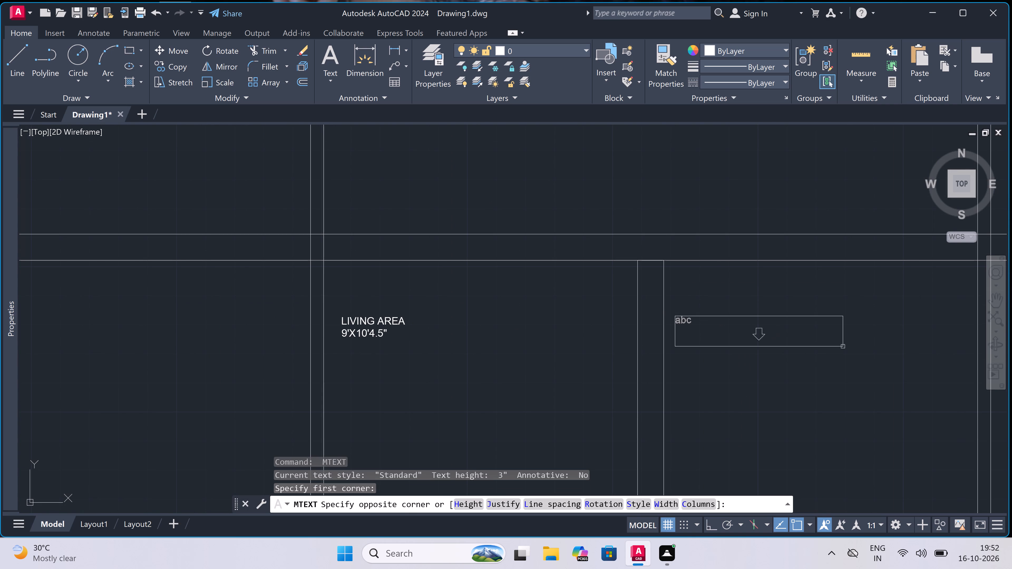
click(971, 338)
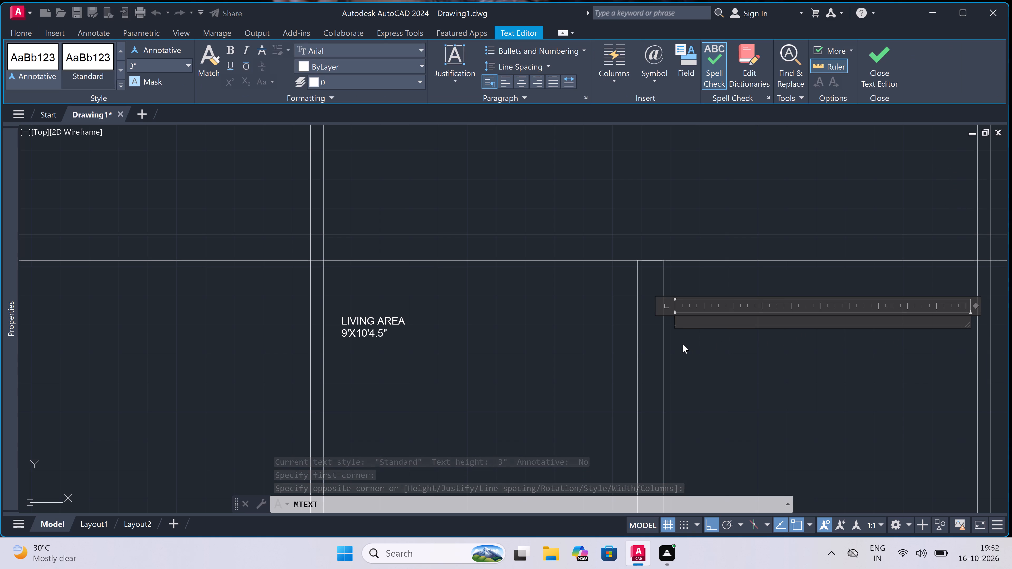
text(LIVING AREA)
key(Return)
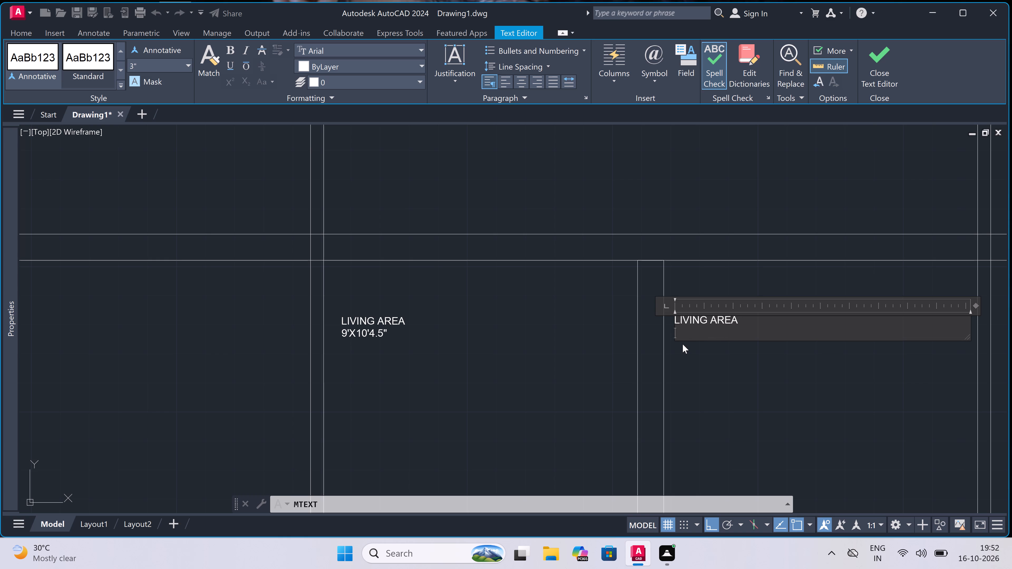
text(9')
key(x)
text(10)
text('4)
text(.5)
double_click(686, 360)
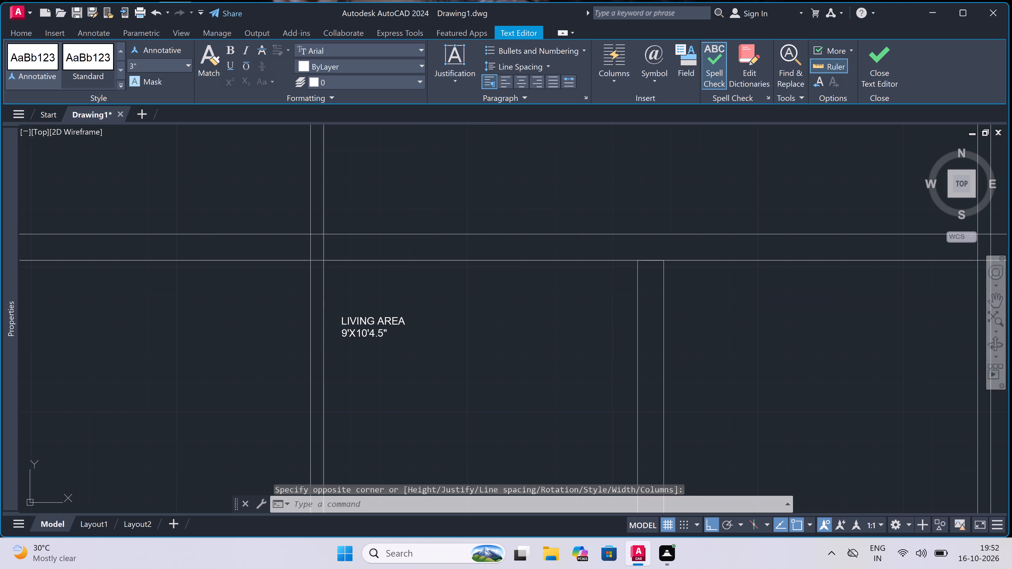
Add a multiline text label reading KITCHEN over 9'X10'9" in the room directly east of the lower half's existing KITCHEN.
scroll(686, 359, down, 6)
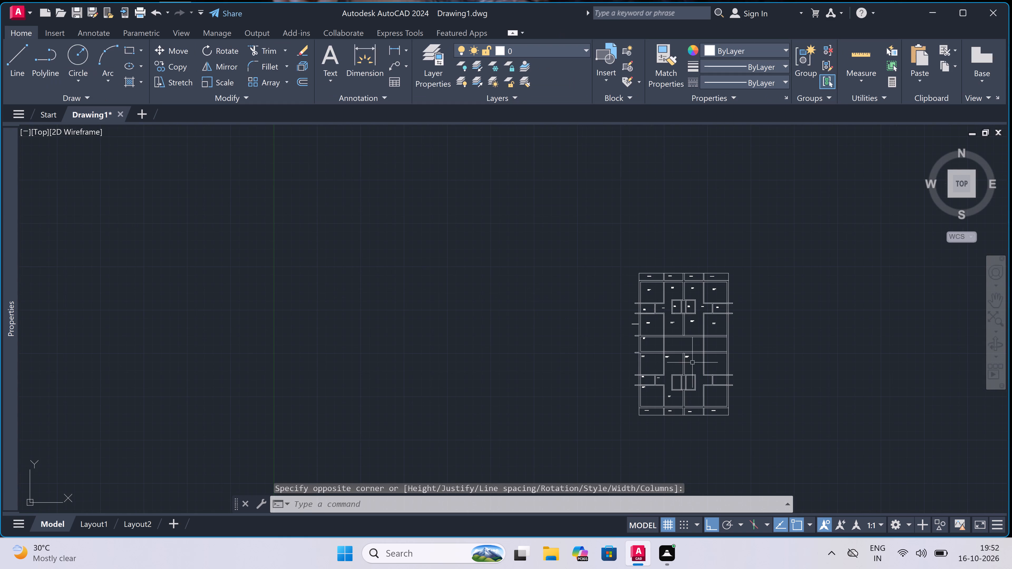
scroll(690, 401, up, 2)
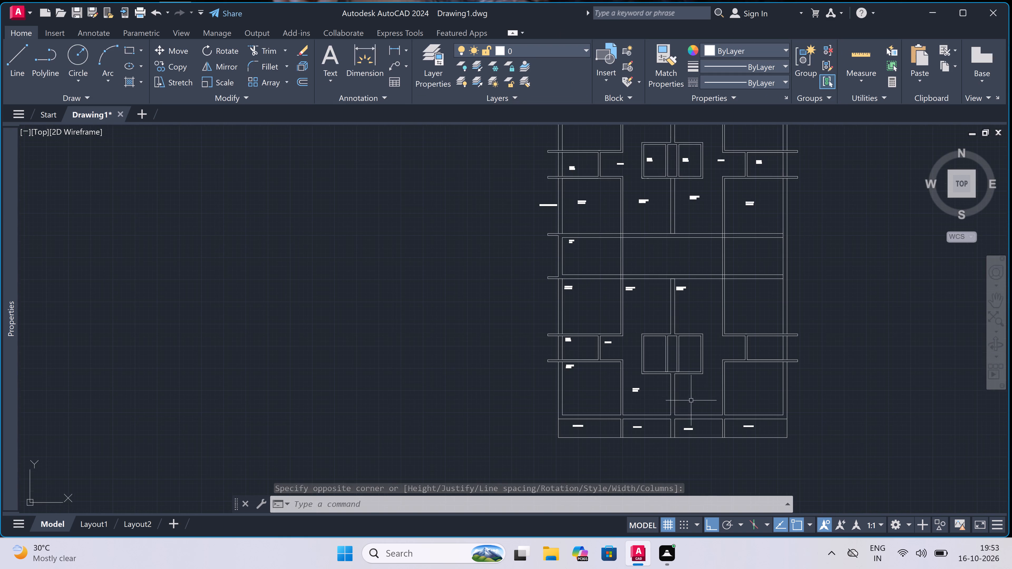
scroll(692, 395, up, 2)
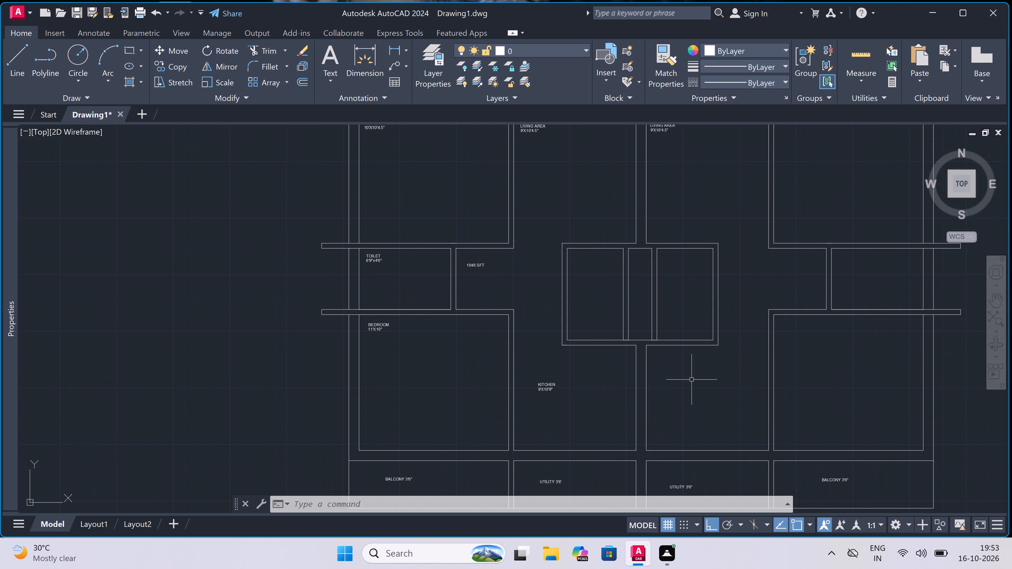
key(space)
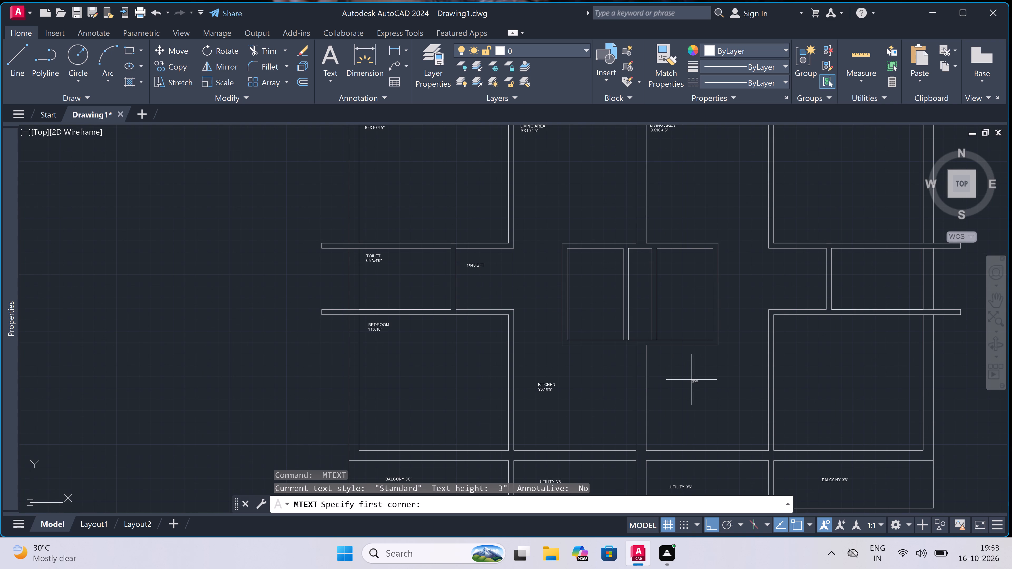
click(659, 389)
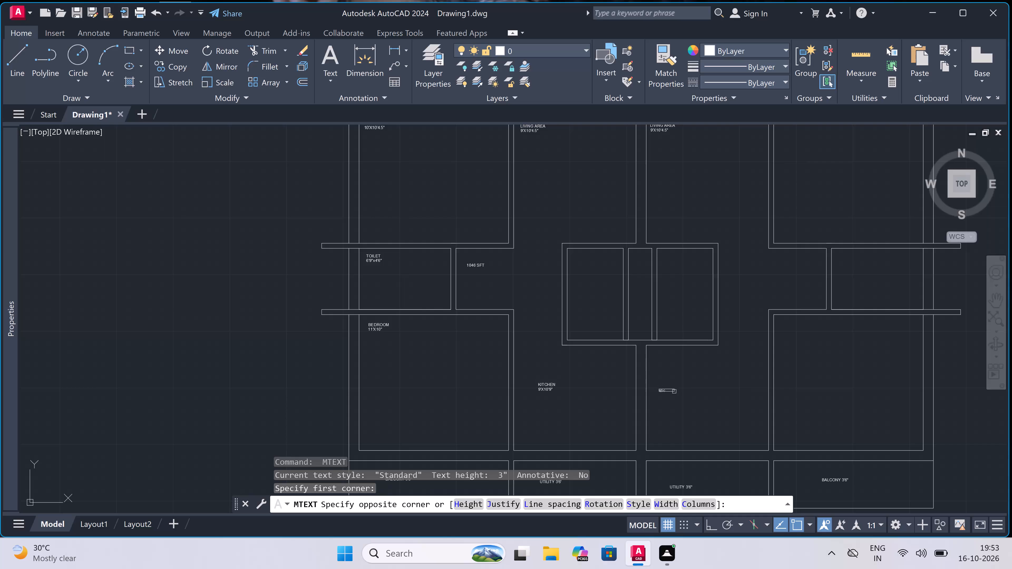
double_click(736, 401)
scroll(736, 400, up, 2)
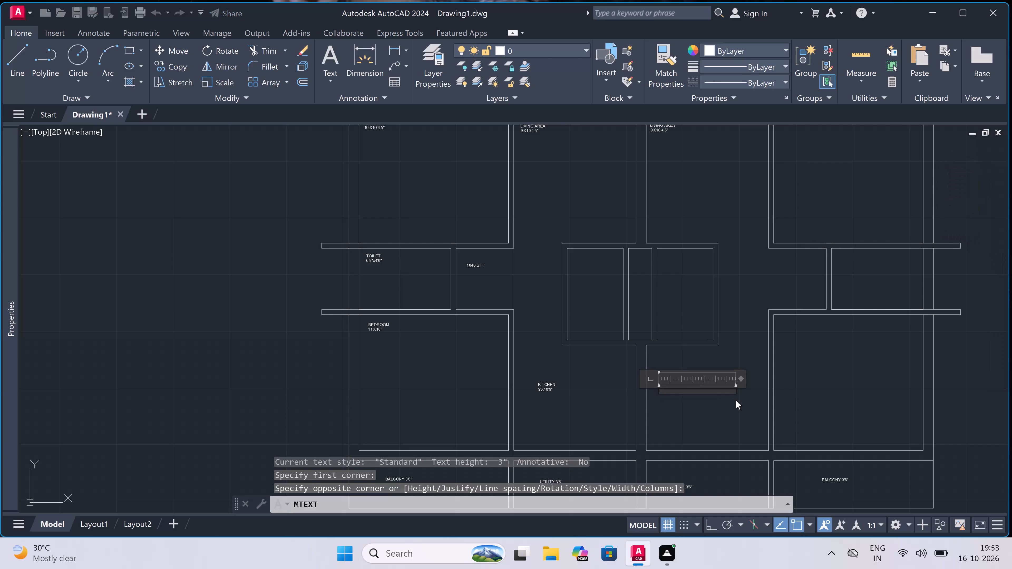
scroll(736, 400, up, 2)
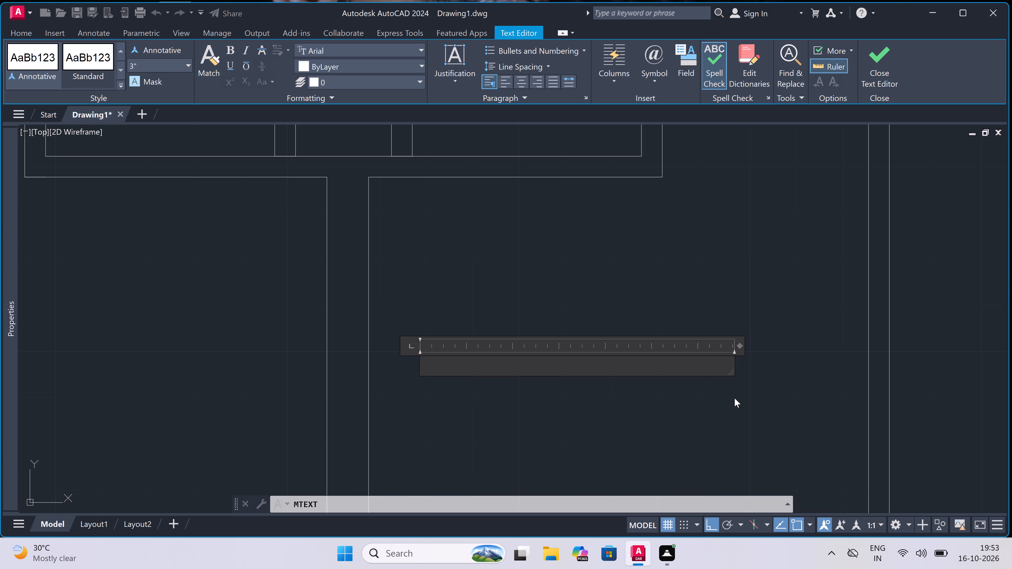
text(KI)
text(TC)
key(h)
text(EN)
key(Return)
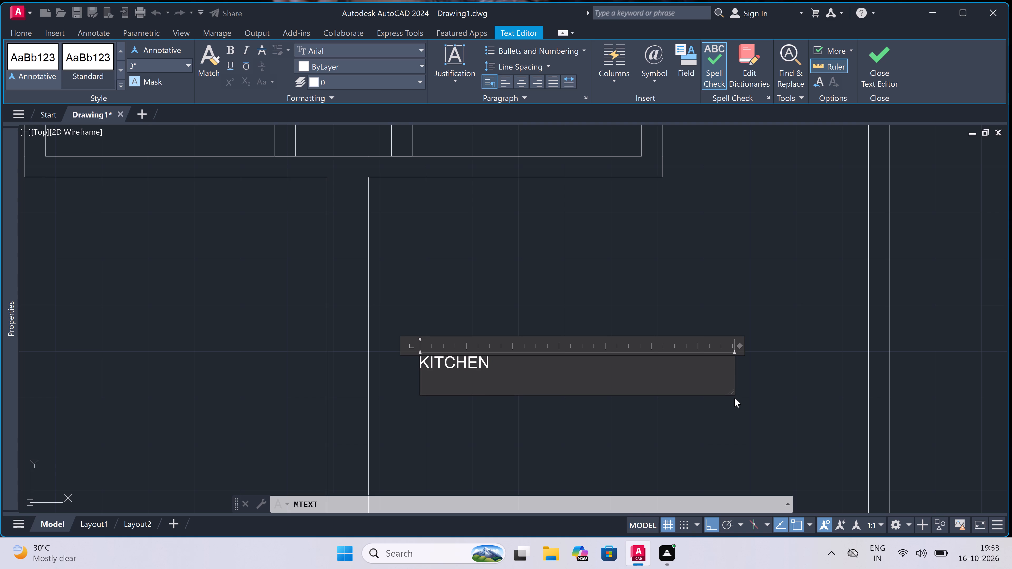
key(9)
text('X10)
key(apostrophe)
key(9)
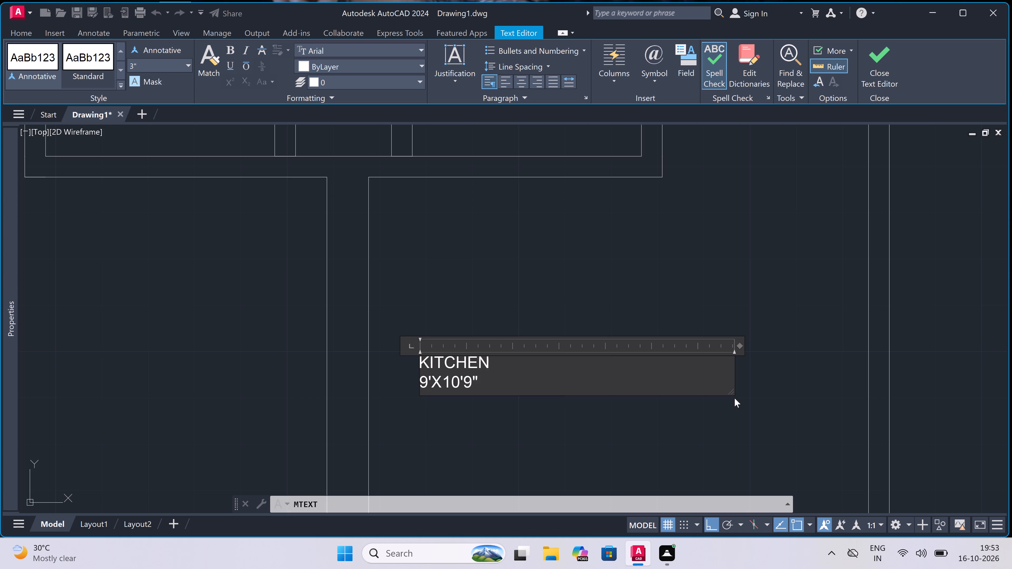
click(723, 404)
Add a multiline text label reading BEDROOM over 11'X10" in the lower half's southeast room, east of the two KITCHEN rooms.
scroll(721, 401, down, 10)
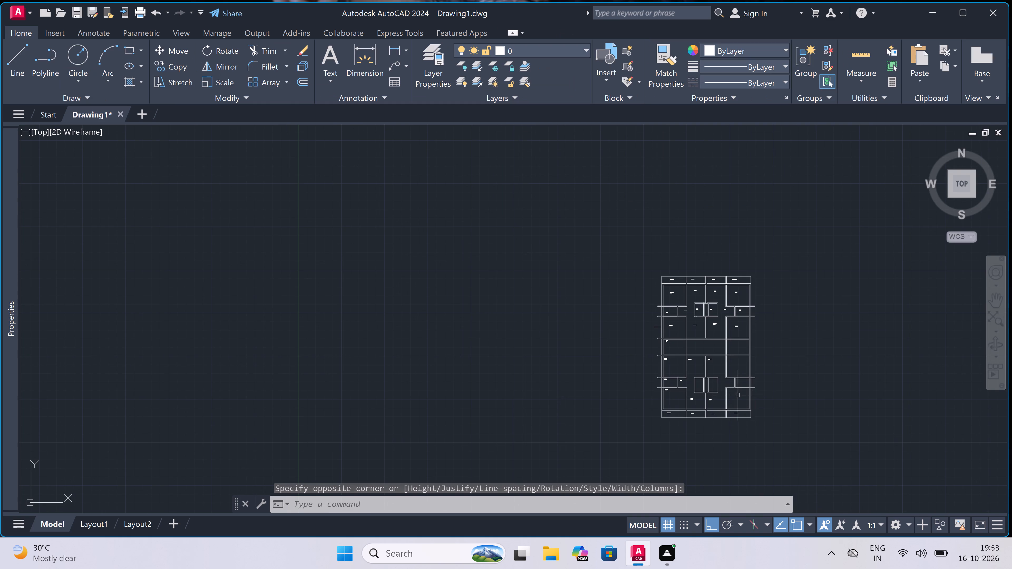
scroll(738, 395, up, 5)
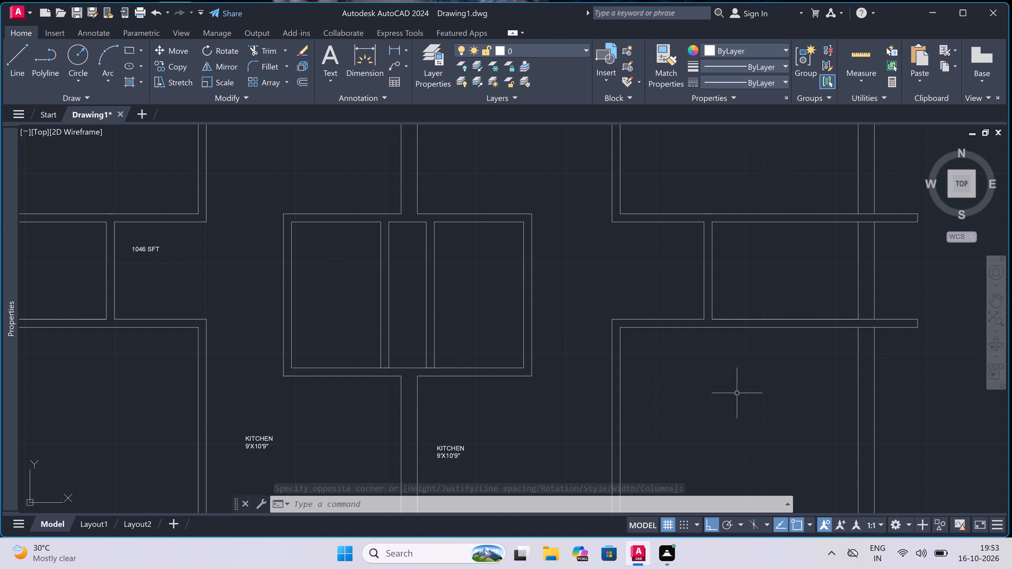
key(space)
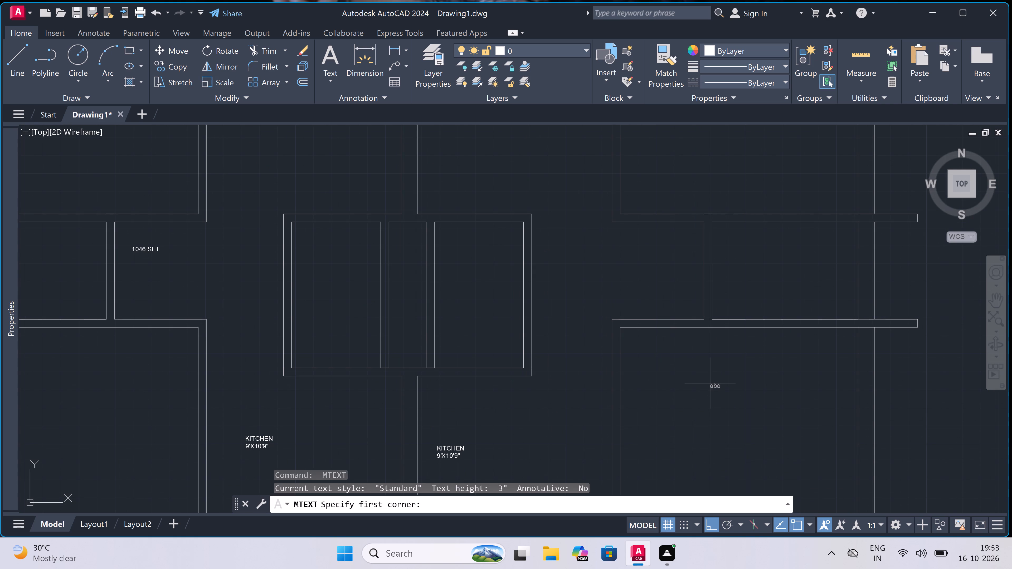
click(632, 382)
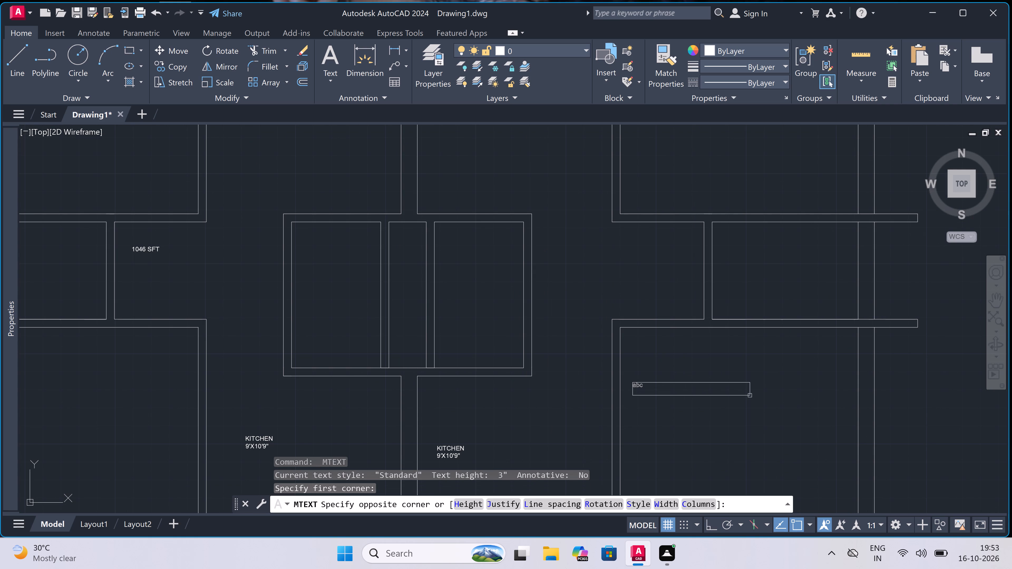
click(847, 392)
scroll(751, 395, up, 2)
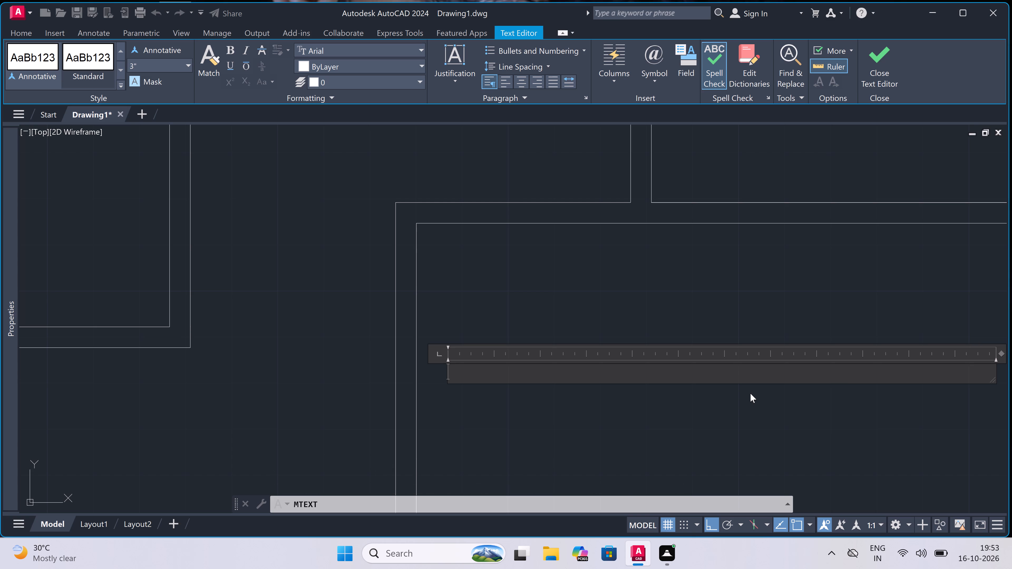
text(BED)
text(ROOM)
key(Return)
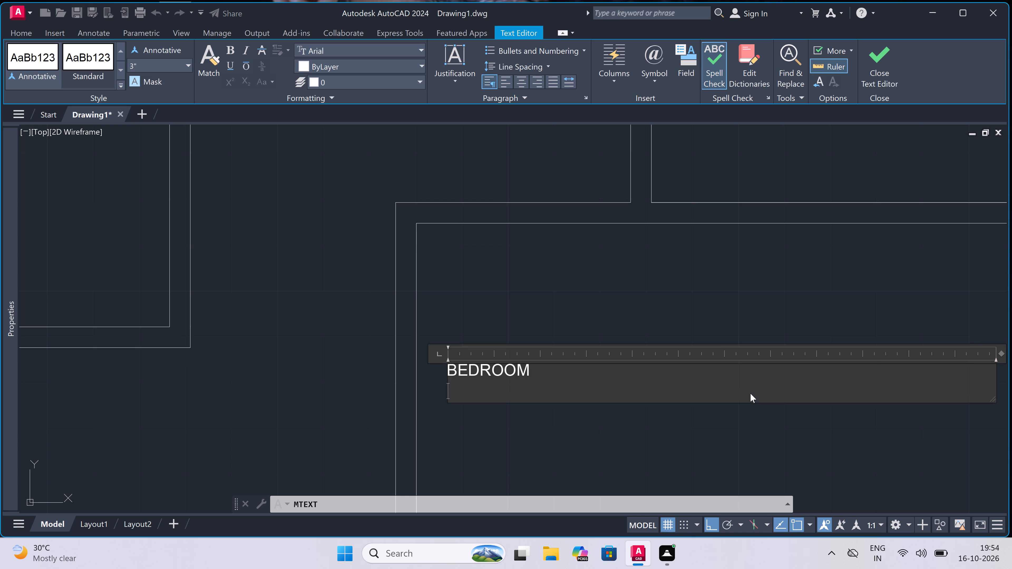
text(11)
text('X)
text(10)
double_click(730, 459)
Add a multiline text label reading 6'9"x4'6" over TOIET in the small room directly north of the new southeast BEDROOM.
scroll(730, 458, down, 4)
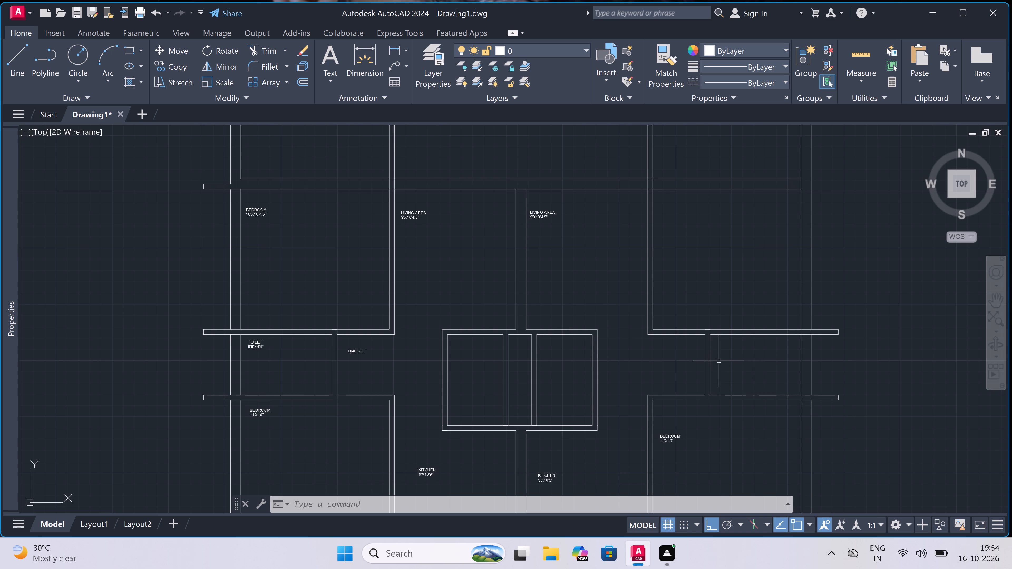
scroll(751, 352, up, 2)
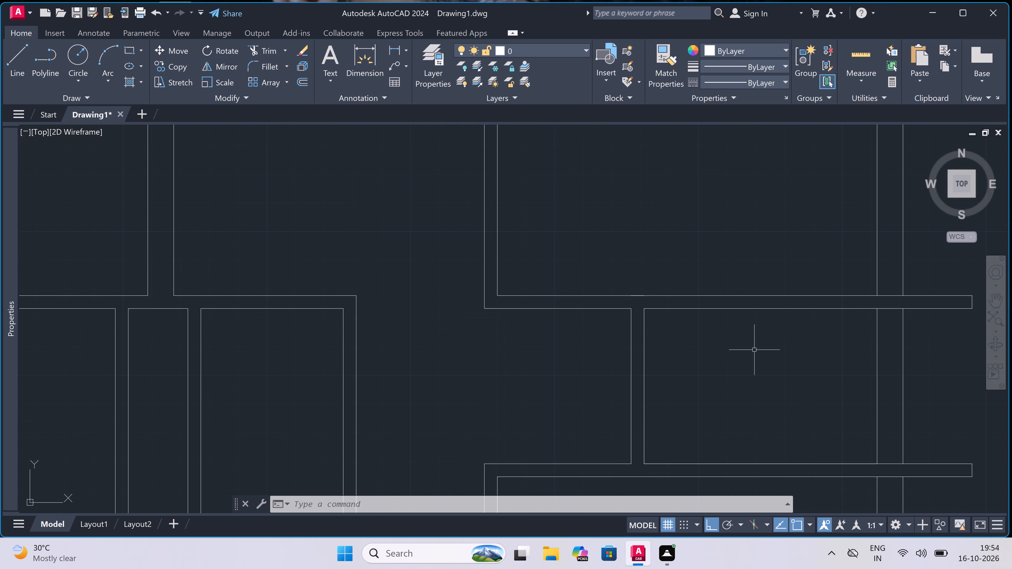
key(space)
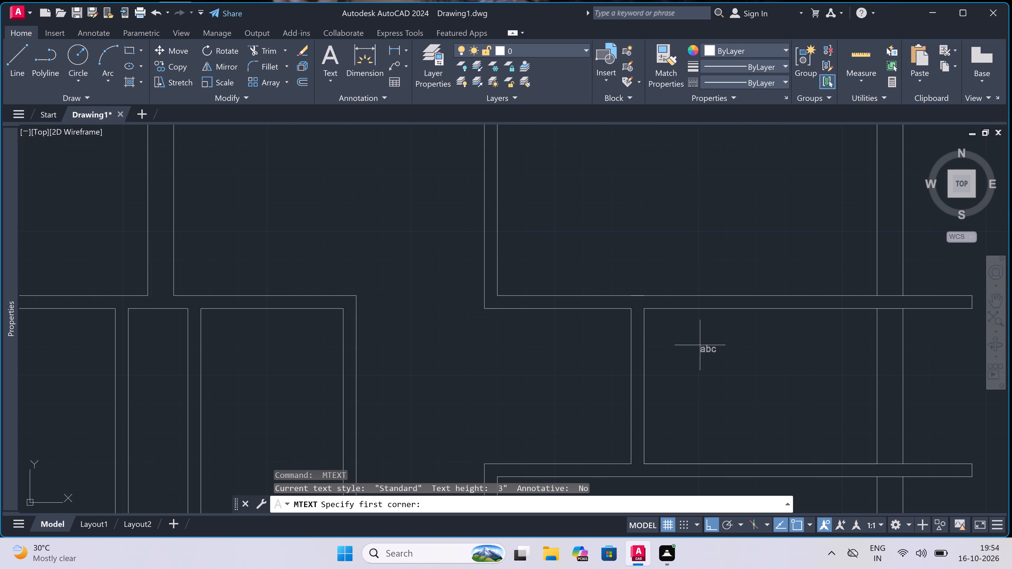
click(663, 345)
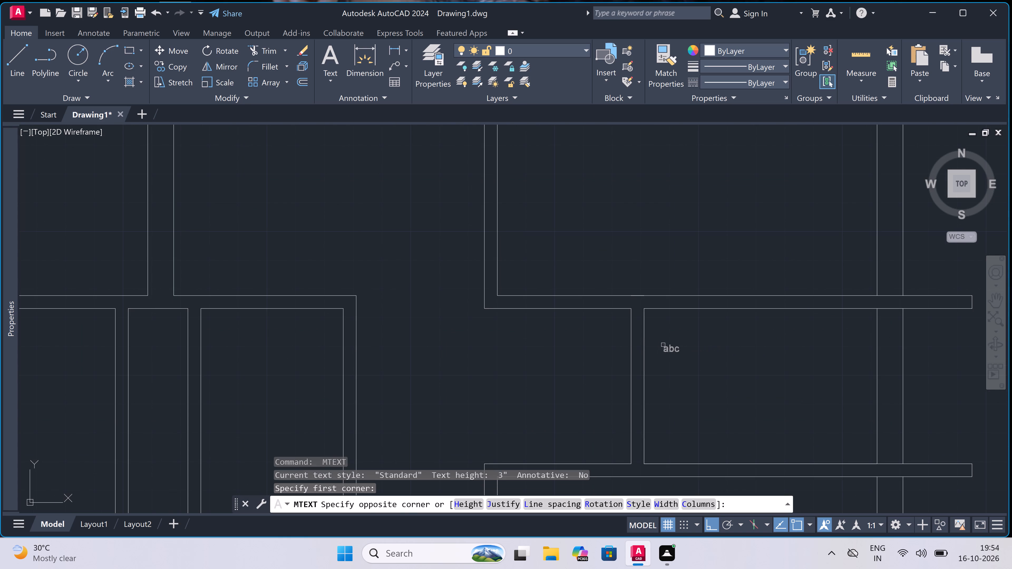
double_click(848, 366)
scroll(743, 365, up, 1)
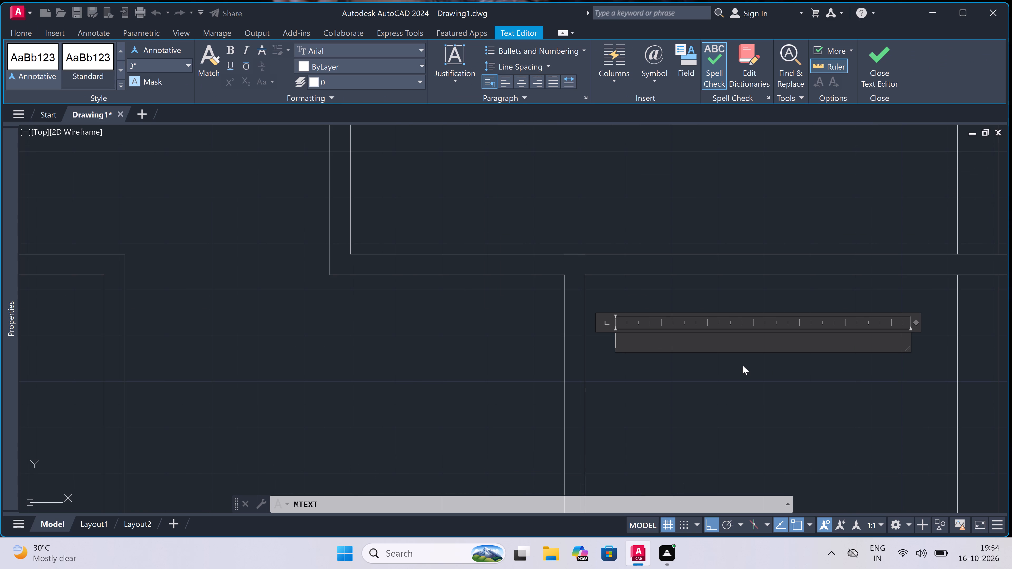
key(6)
text('9)
key(x)
key(4)
key(apostrophe)
key(6)
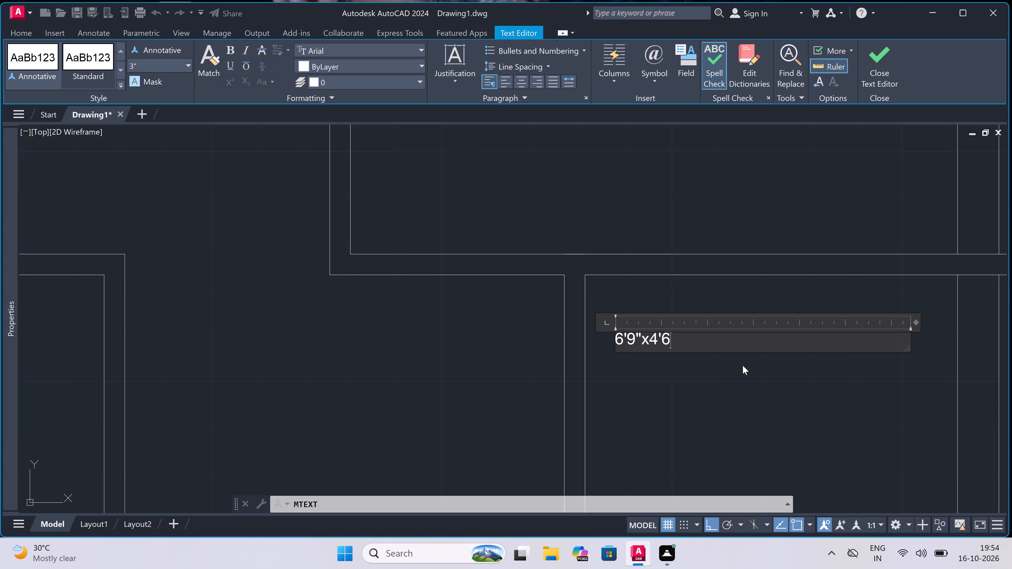
key(shift+quotedbl)
key(Return)
key(t)
text(OI)
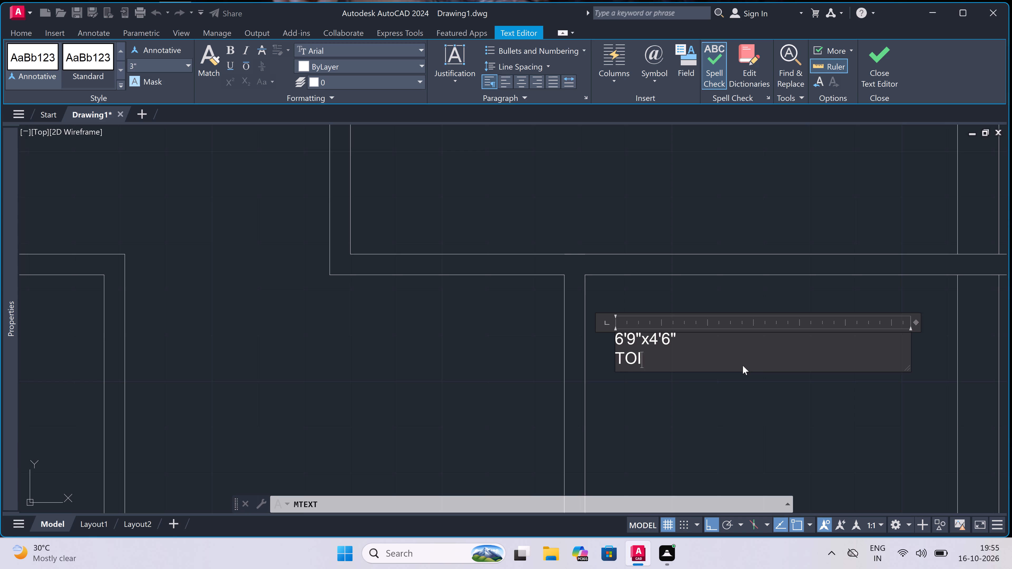
text(ET)
click(704, 390)
Place a multiline text box near the top of the lower half's northeast room, east of the two LIVING AREA rooms.
scroll(704, 389, down, 3)
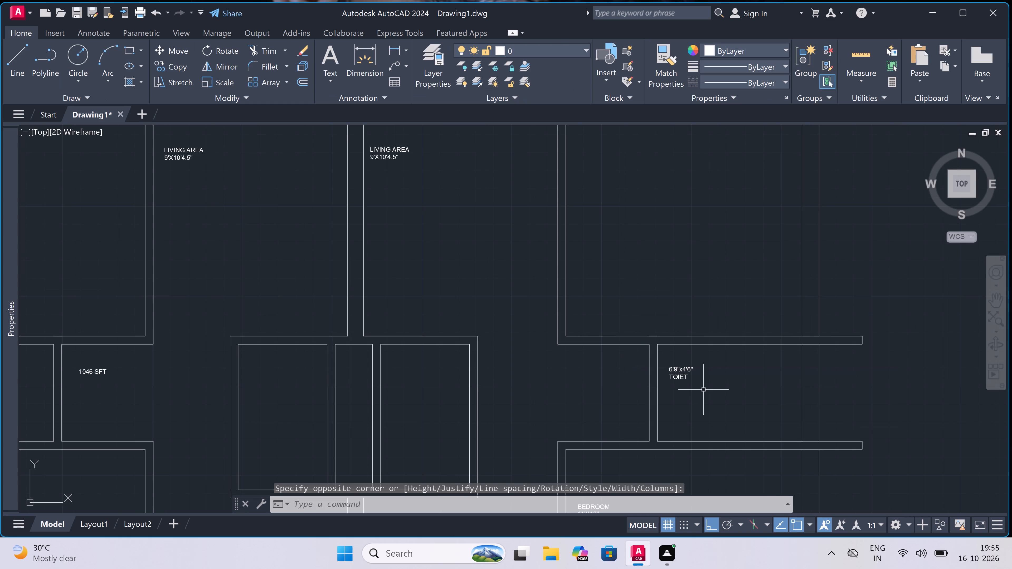
scroll(703, 390, down, 3)
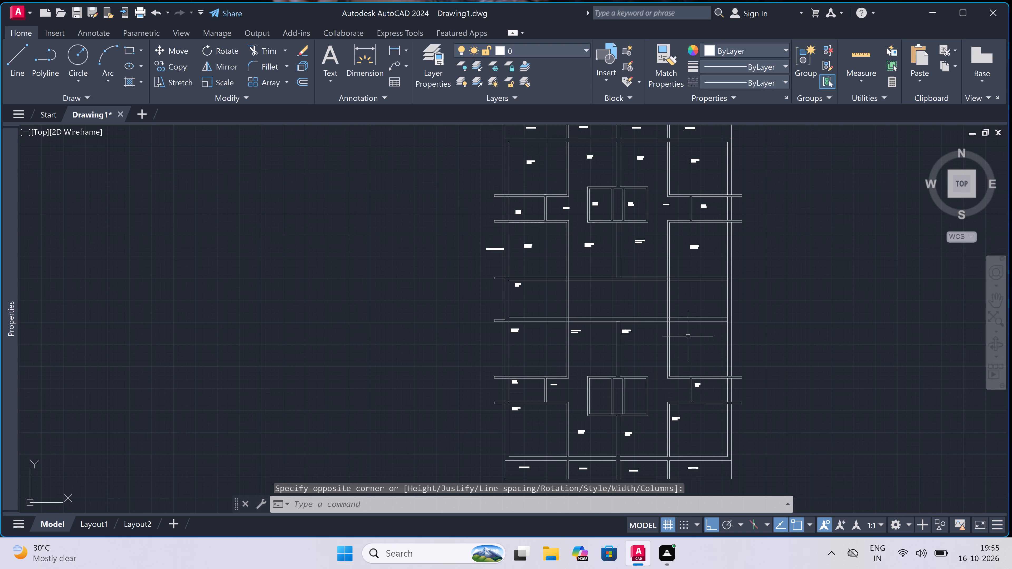
scroll(688, 336, up, 3)
key(space)
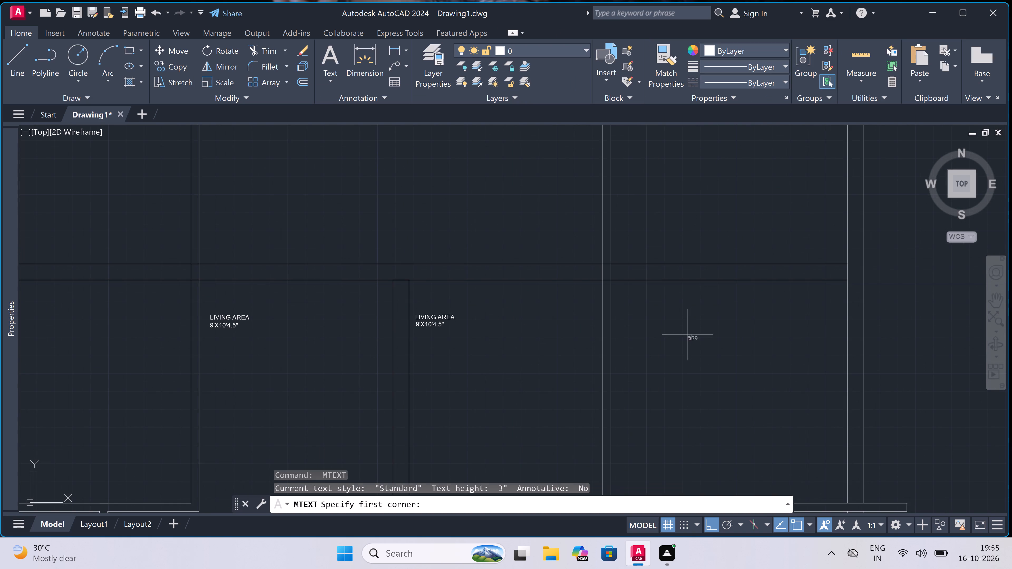
double_click(626, 315)
click(815, 328)
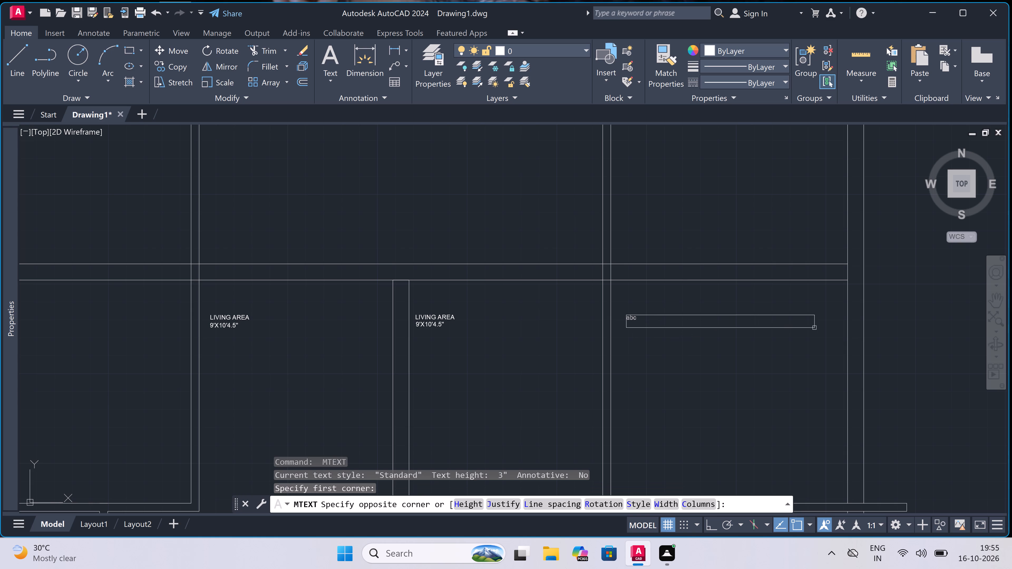
scroll(729, 340, up, 1)
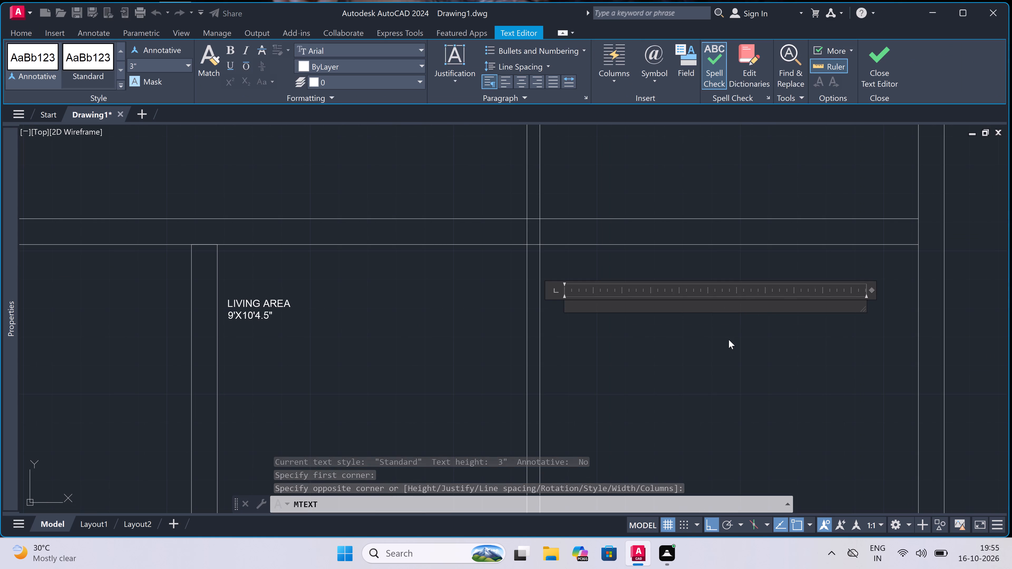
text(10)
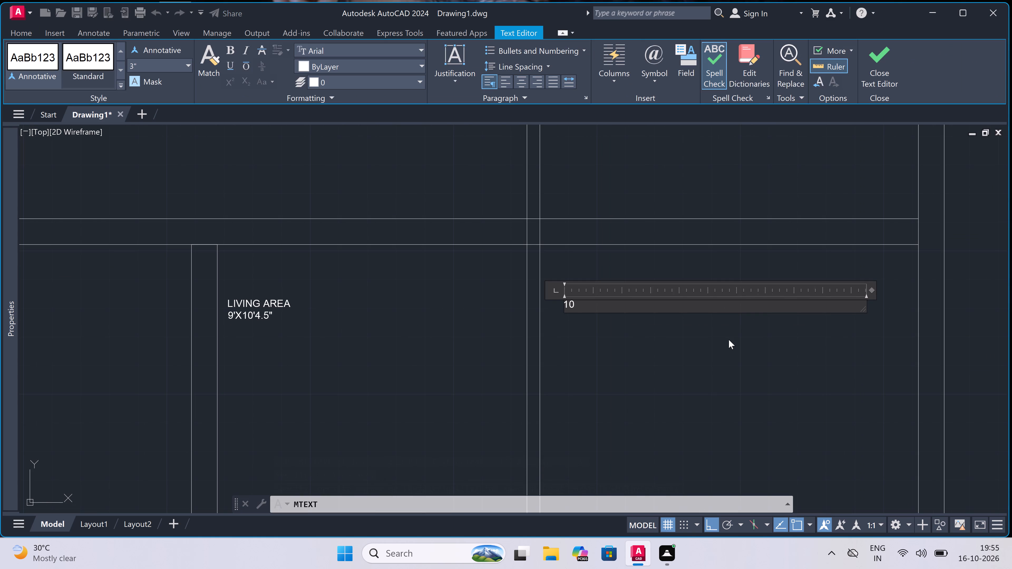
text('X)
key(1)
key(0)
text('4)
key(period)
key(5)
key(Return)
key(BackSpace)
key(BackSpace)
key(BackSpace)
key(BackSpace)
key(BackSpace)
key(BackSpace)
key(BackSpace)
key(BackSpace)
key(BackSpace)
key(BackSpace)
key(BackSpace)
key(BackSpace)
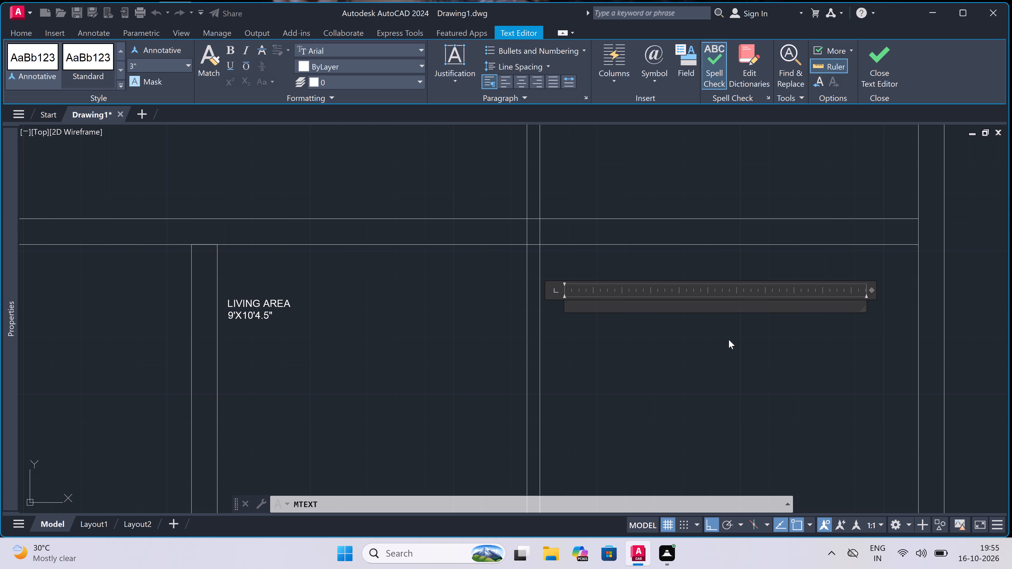
Enter BEDROOM over 1O'X10'4.5" as the label of the lower half's northeast room.
text(BEDR)
text(OO)
key(m)
key(Return)
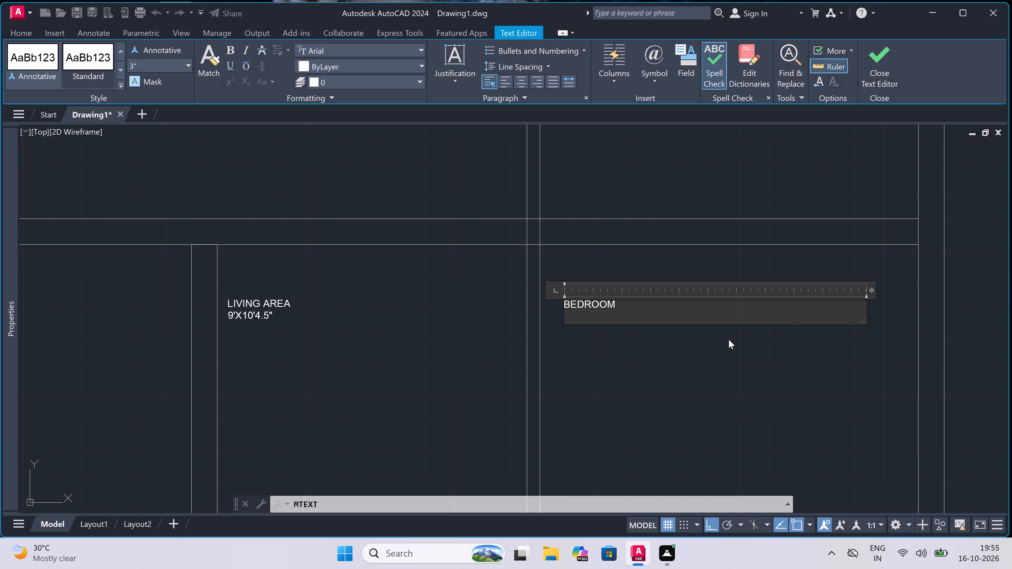
text(19)
key(BackSpace)
key(o)
key(apostrophe)
key(x)
text(10)
key(apostrophe)
key(4)
text(.5)
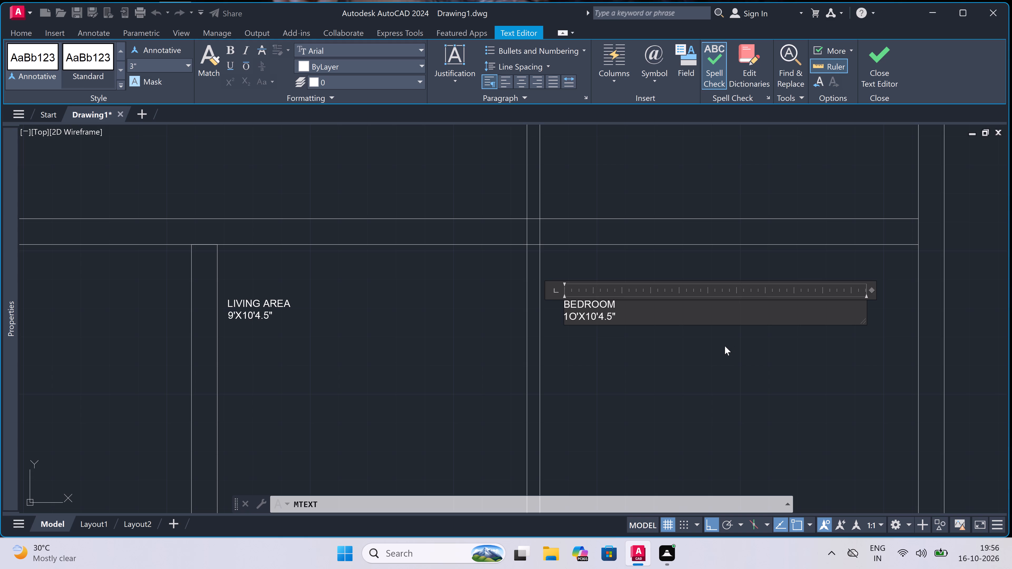
double_click(722, 351)
Add a multiline text label reading TOILET over 5'X7" in the middle strip's east room, between the upper and lower eastern bedrooms.
scroll(721, 350, down, 3)
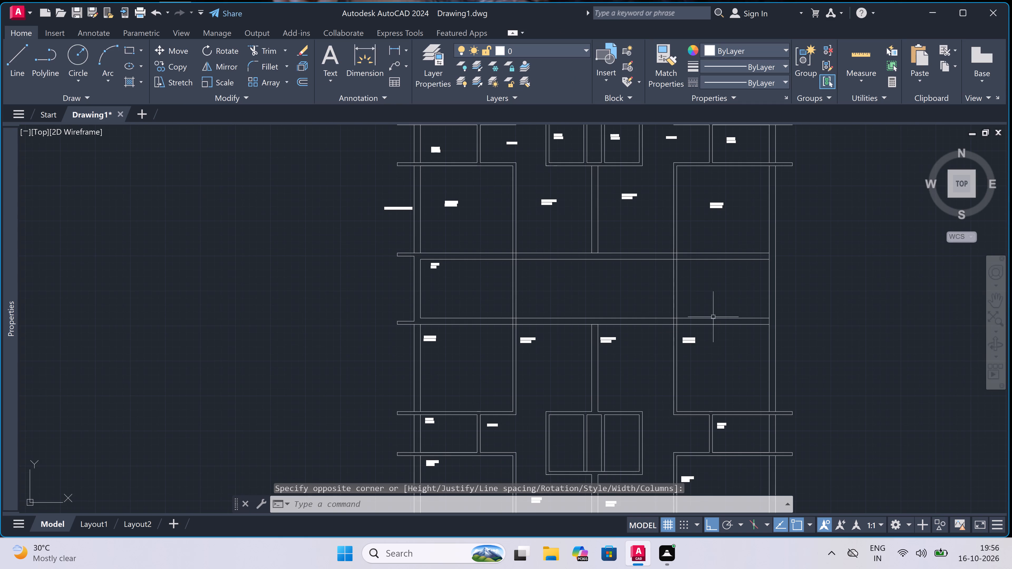
scroll(707, 277, up, 3)
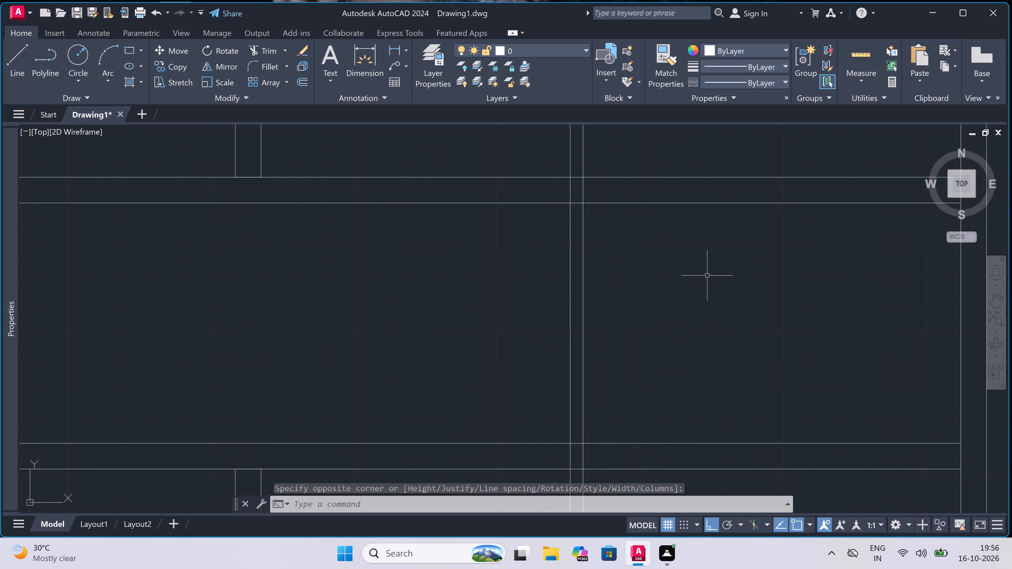
key(space)
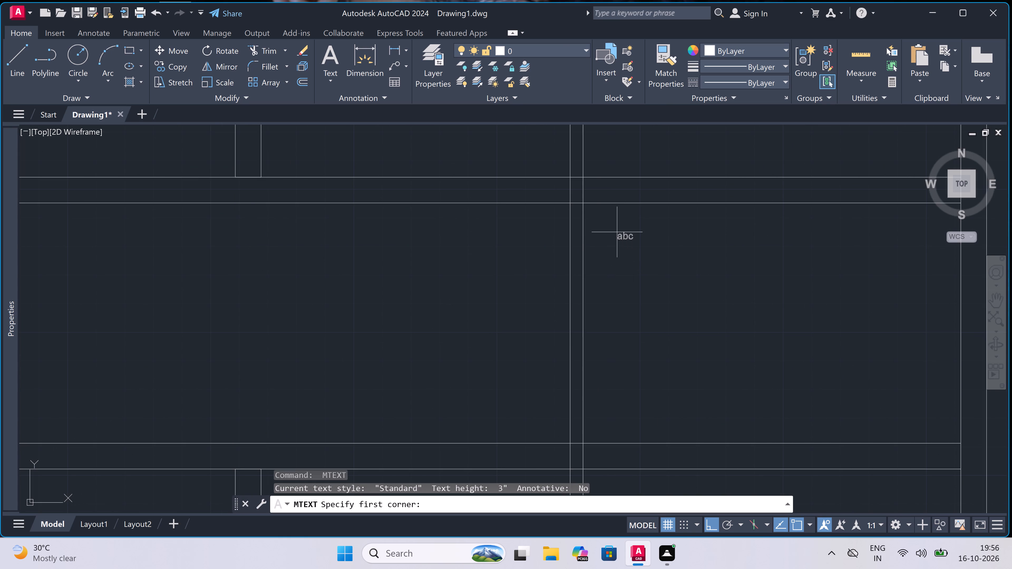
click(611, 257)
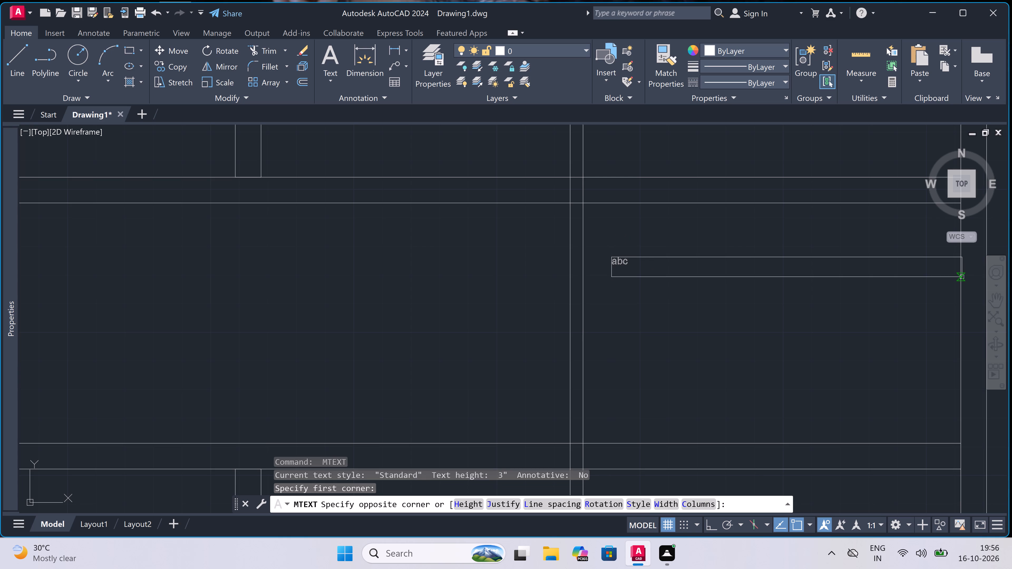
triple_click(939, 275)
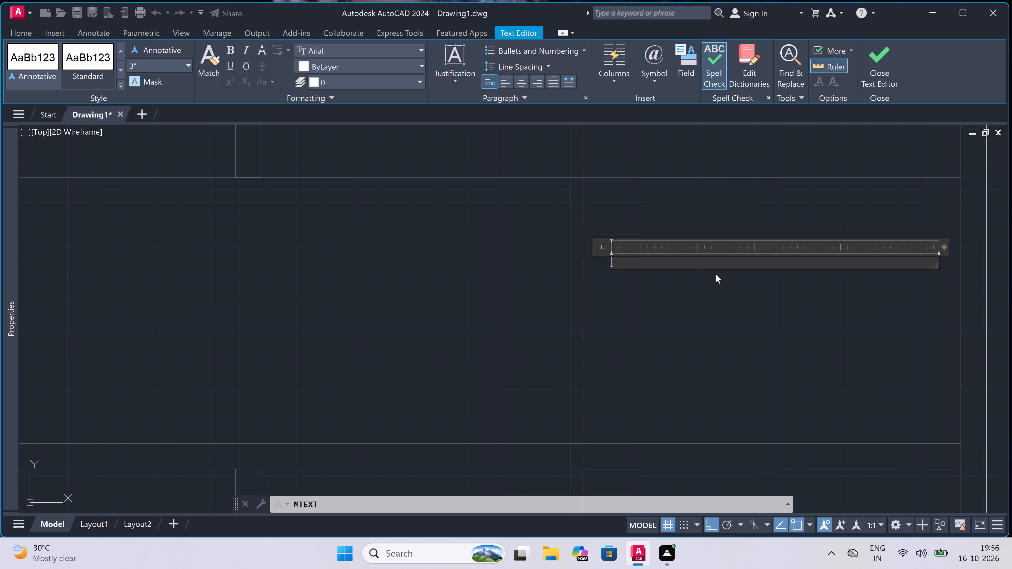
key(t)
text(OIL)
text(ET)
key(Return)
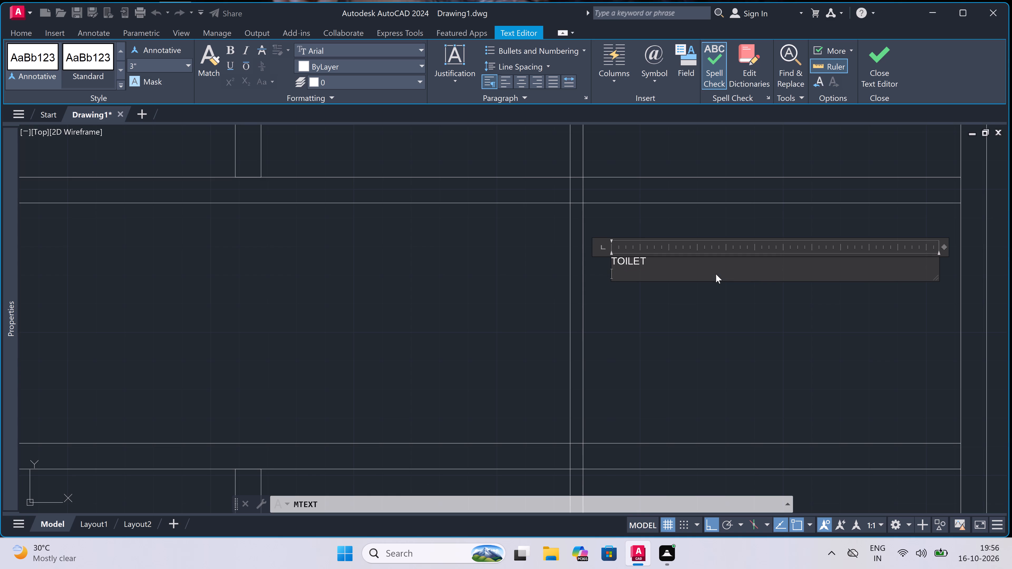
key(5)
key(apostrophe)
text(X7)
click(684, 300)
Add a multiline text label reading ENTRANCE LOBBY in the middle strip's central space, west of the new TOILET label, widening its text box.
scroll(684, 299, down, 9)
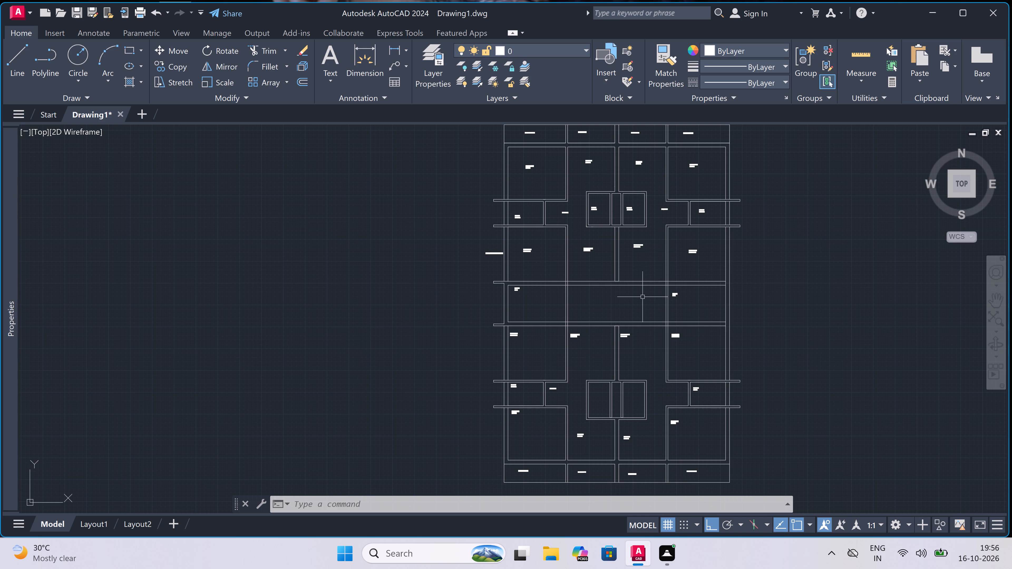
scroll(642, 297, up, 2)
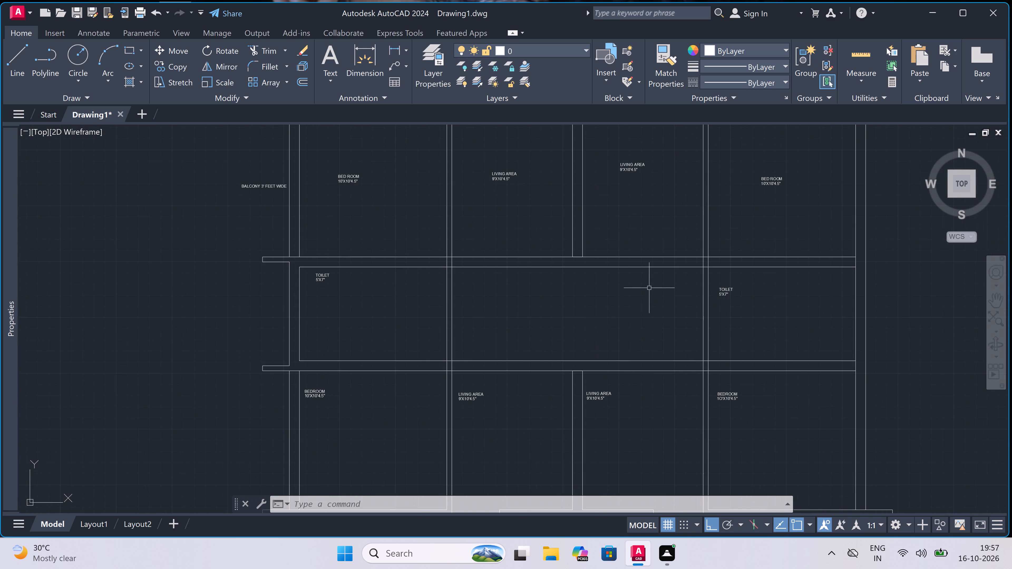
scroll(649, 288, up, 2)
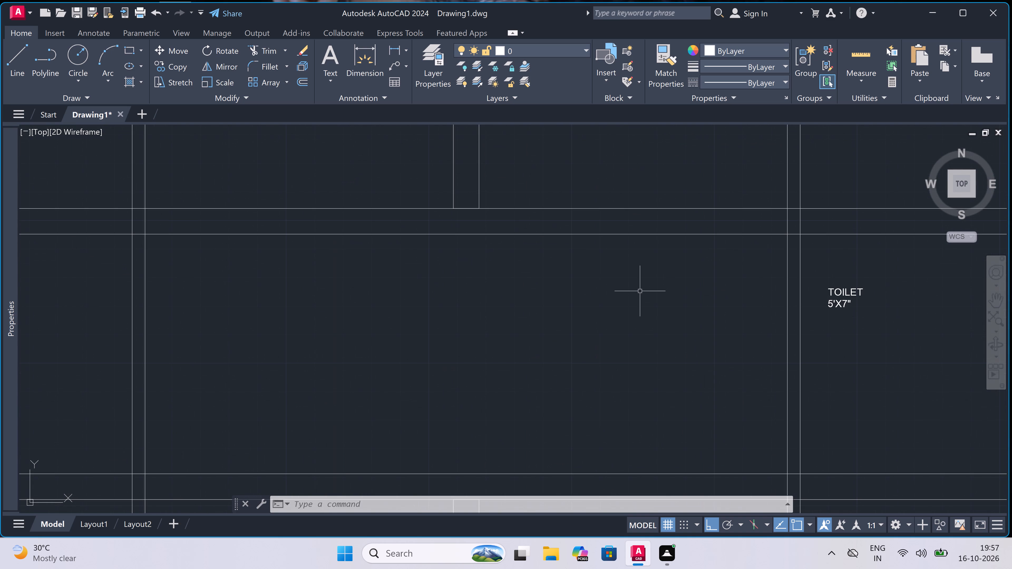
key(space)
double_click(566, 312)
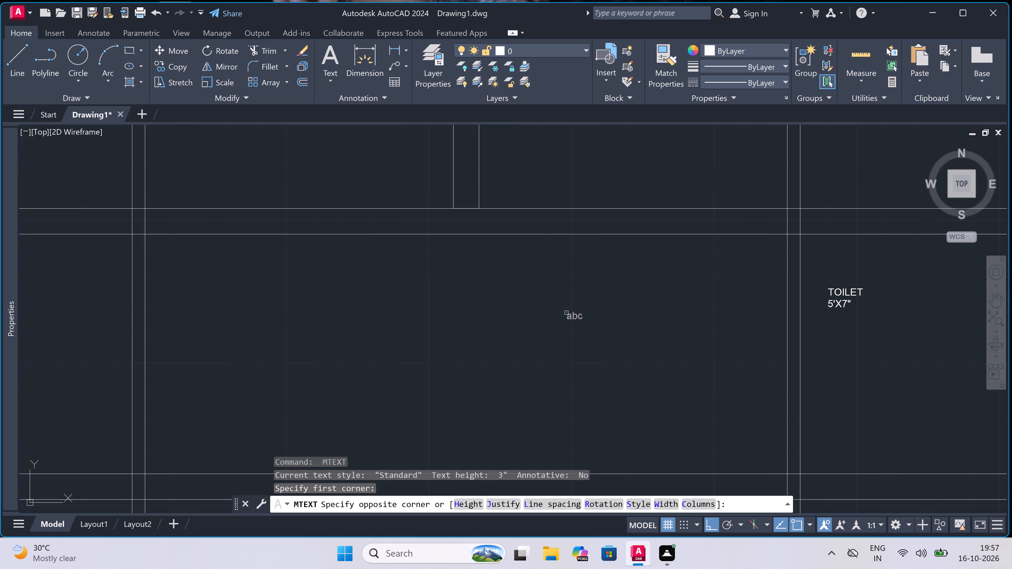
drag(581, 303, 607, 312)
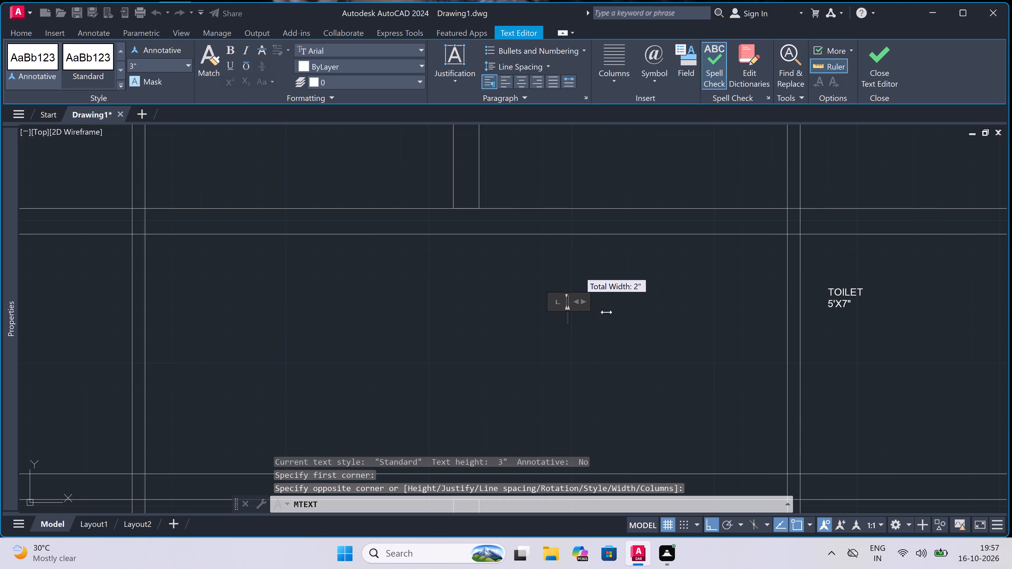
drag(607, 312, 787, 301)
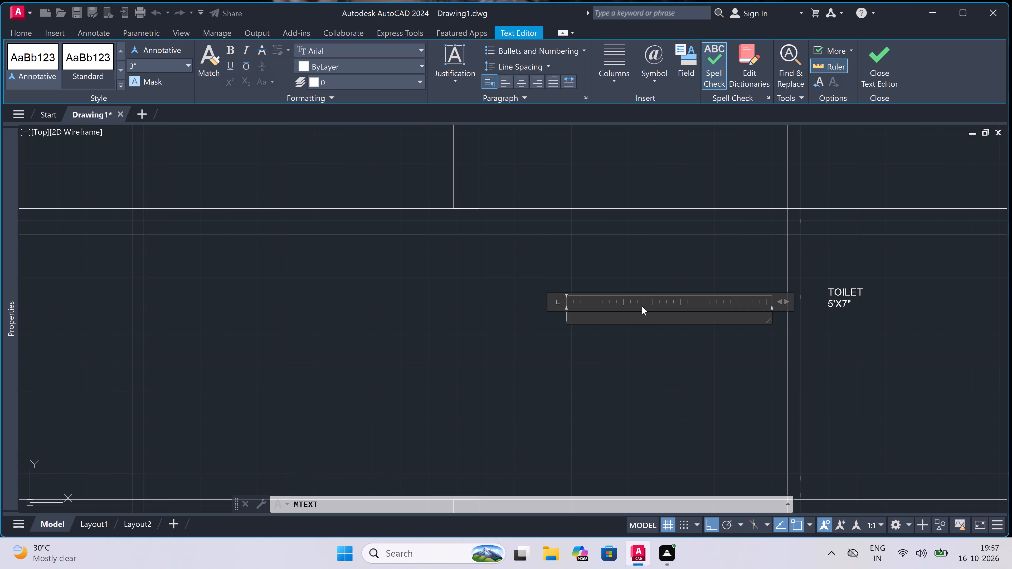
key(e)
text(NTRANCE)
key(space)
text(LO)
text(BBY)
click(639, 336)
scroll(639, 336, down, 5)
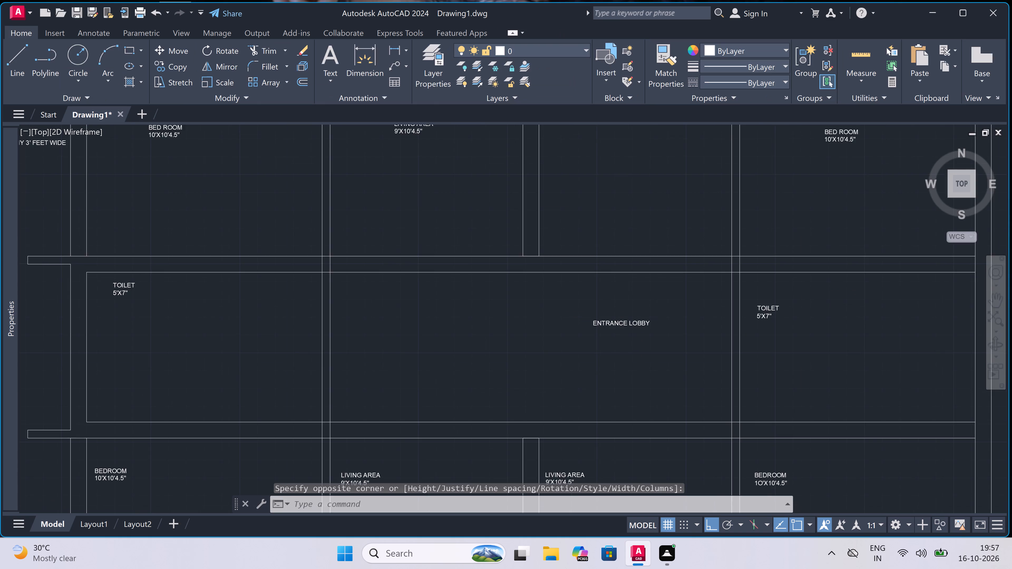
scroll(639, 336, down, 3)
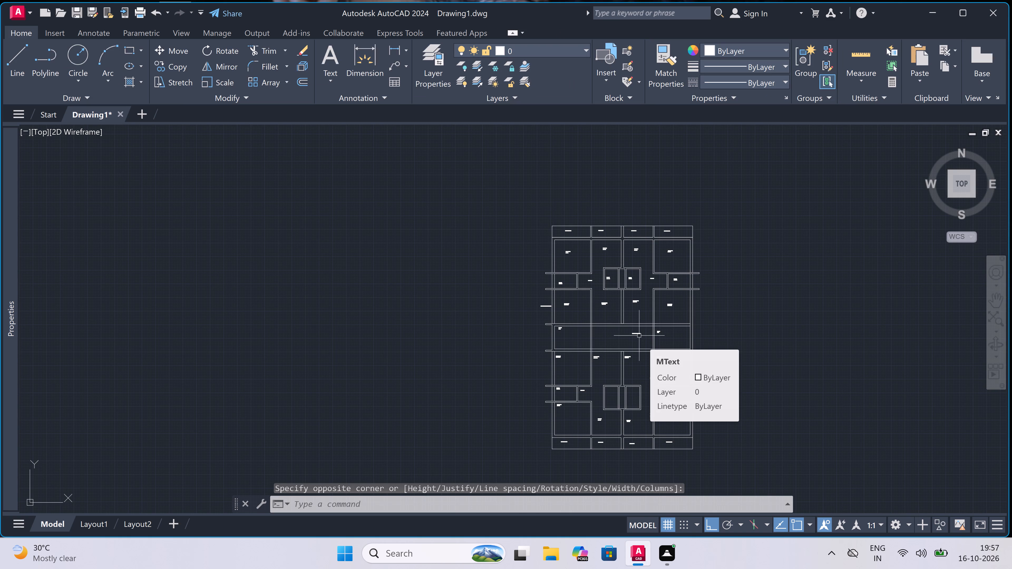
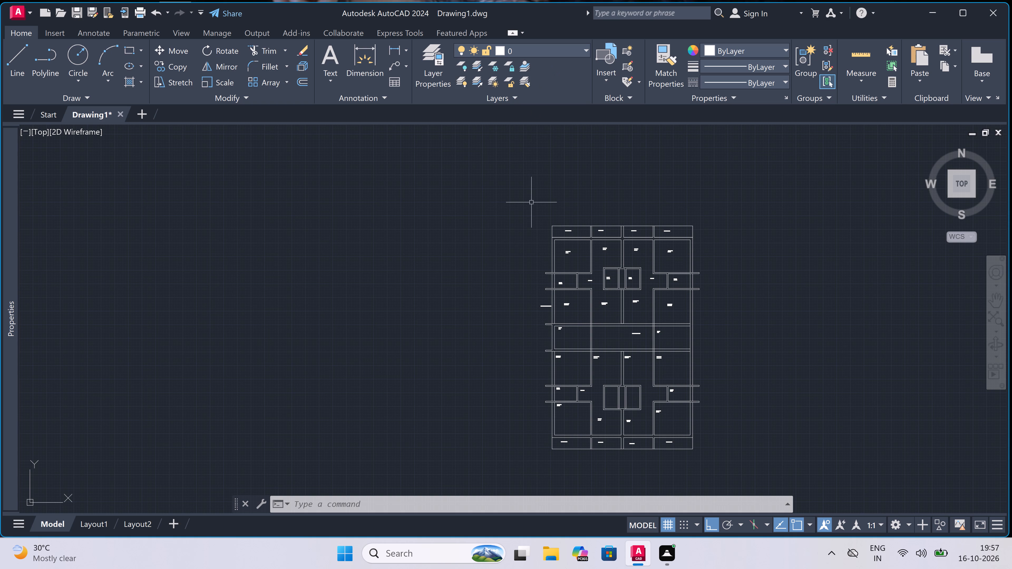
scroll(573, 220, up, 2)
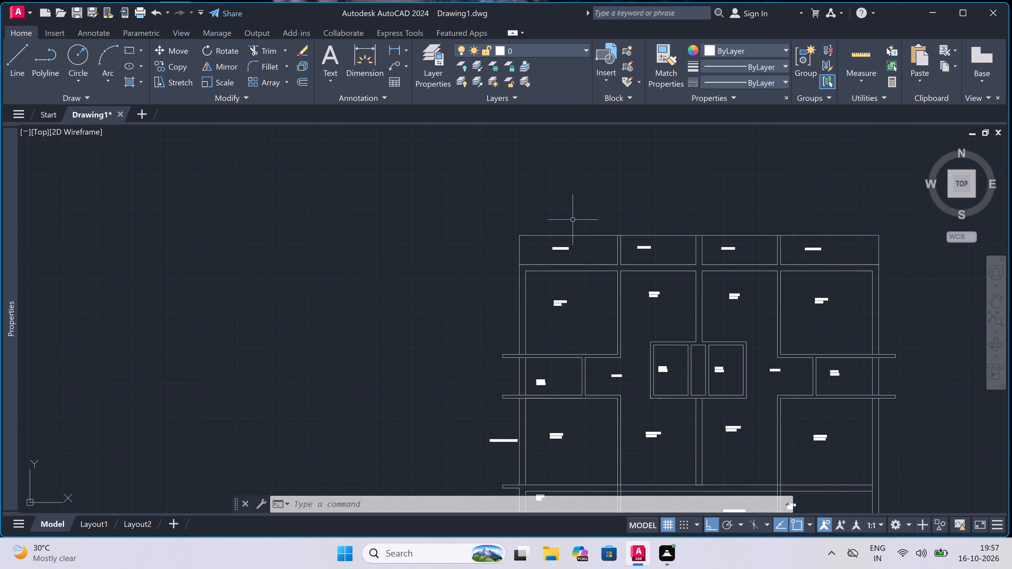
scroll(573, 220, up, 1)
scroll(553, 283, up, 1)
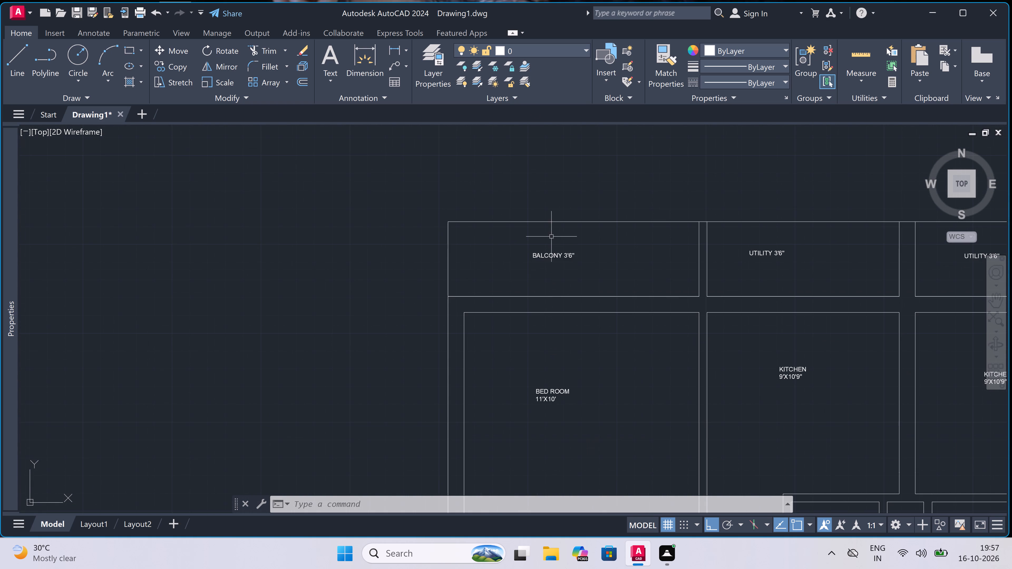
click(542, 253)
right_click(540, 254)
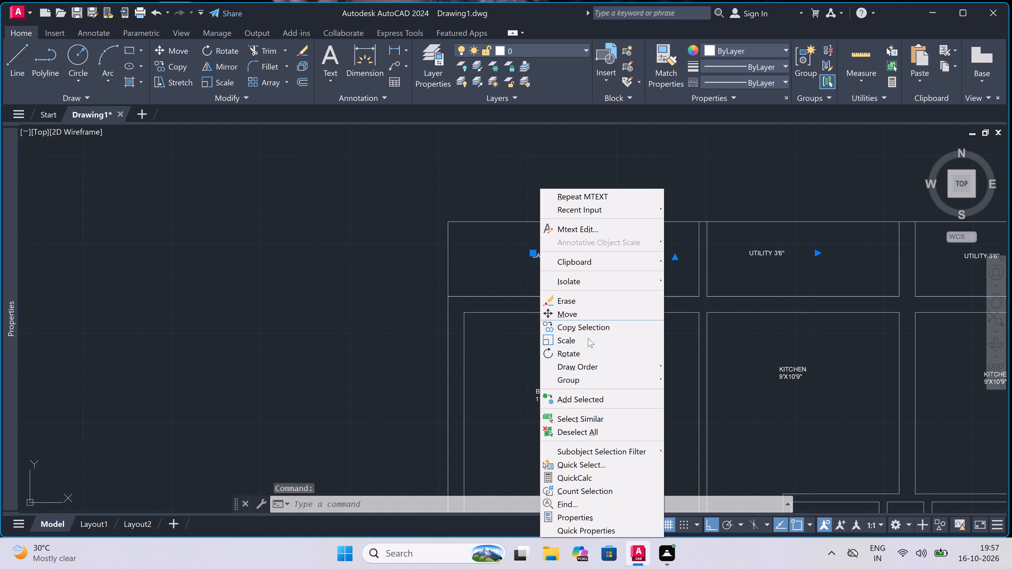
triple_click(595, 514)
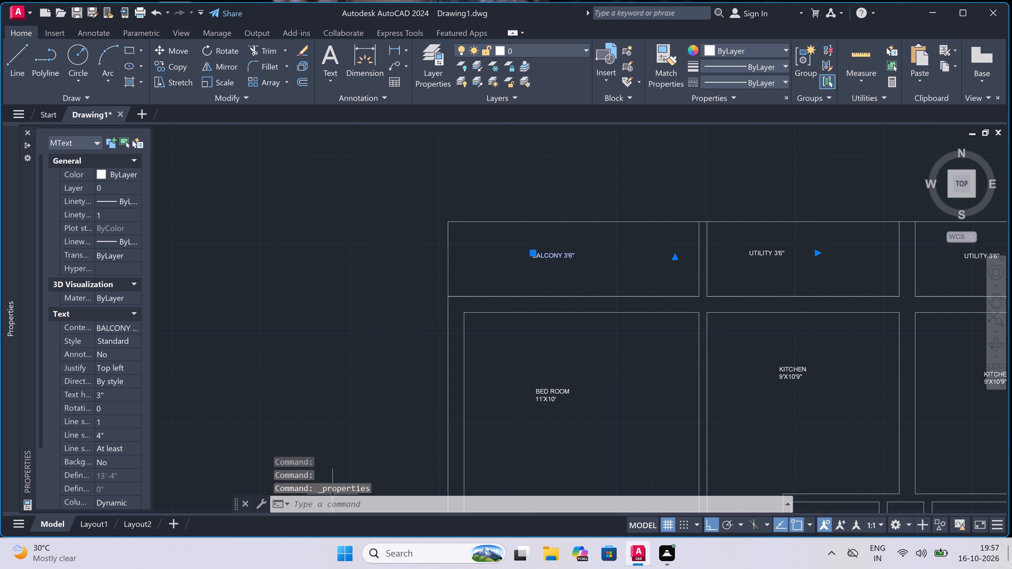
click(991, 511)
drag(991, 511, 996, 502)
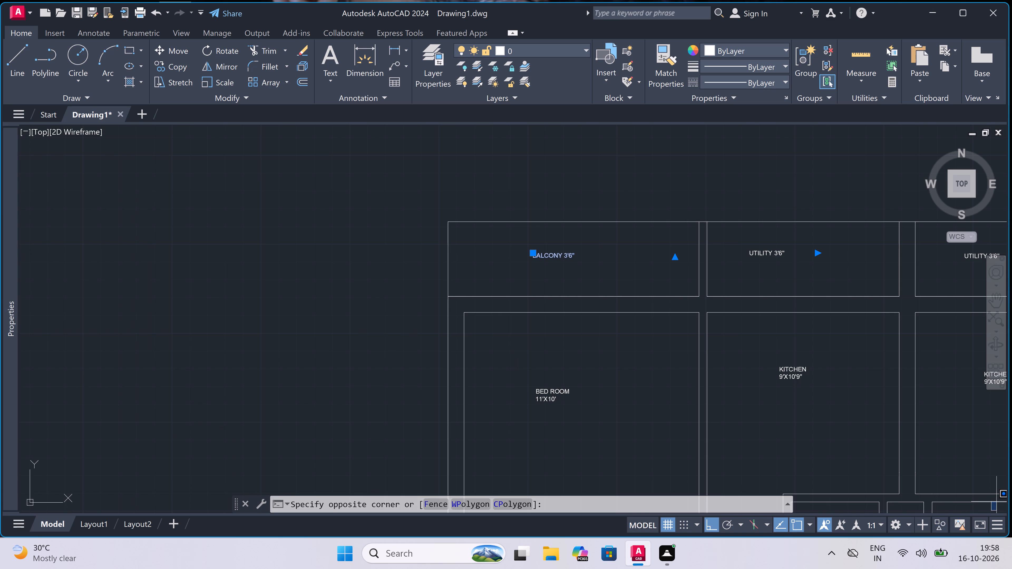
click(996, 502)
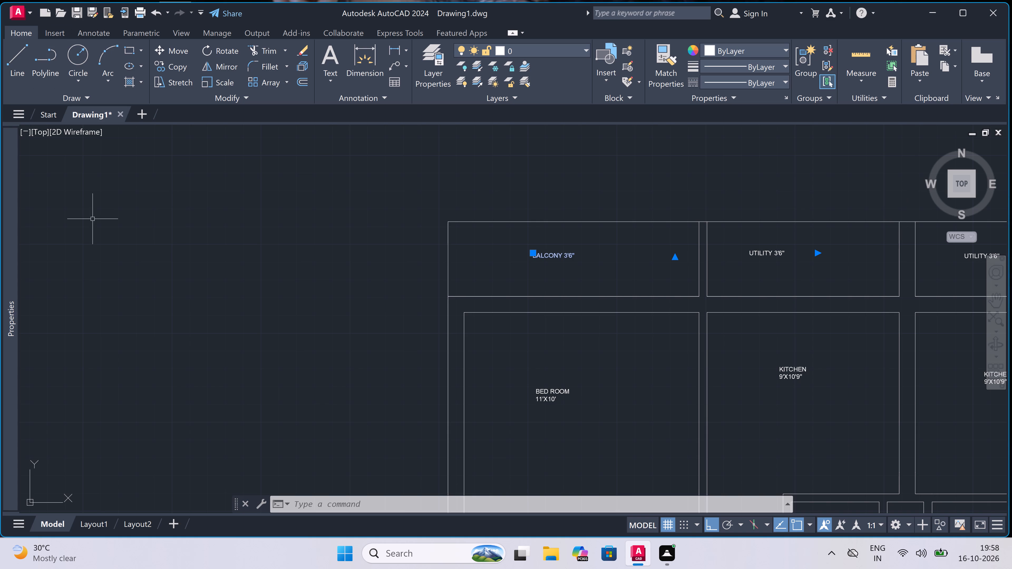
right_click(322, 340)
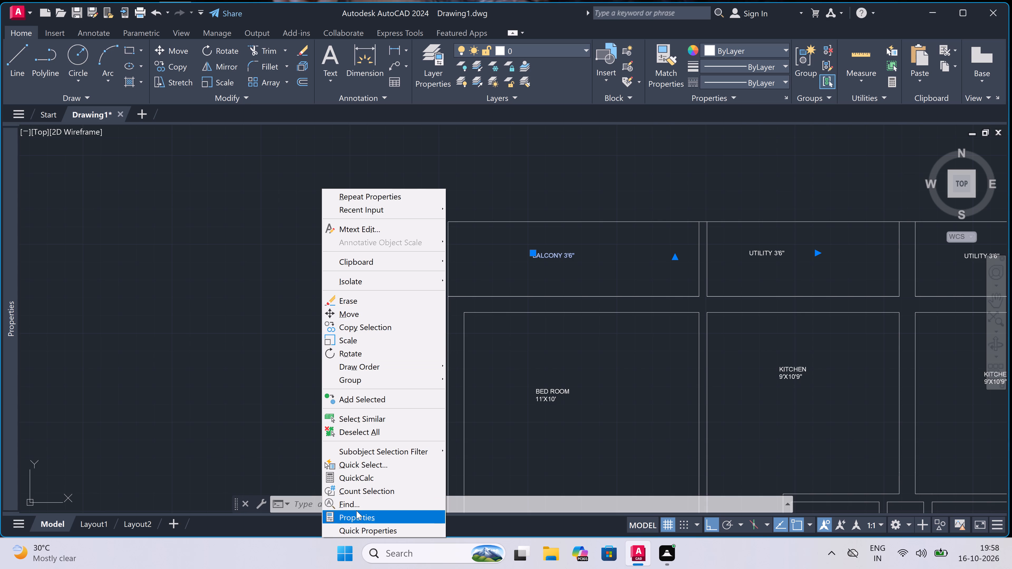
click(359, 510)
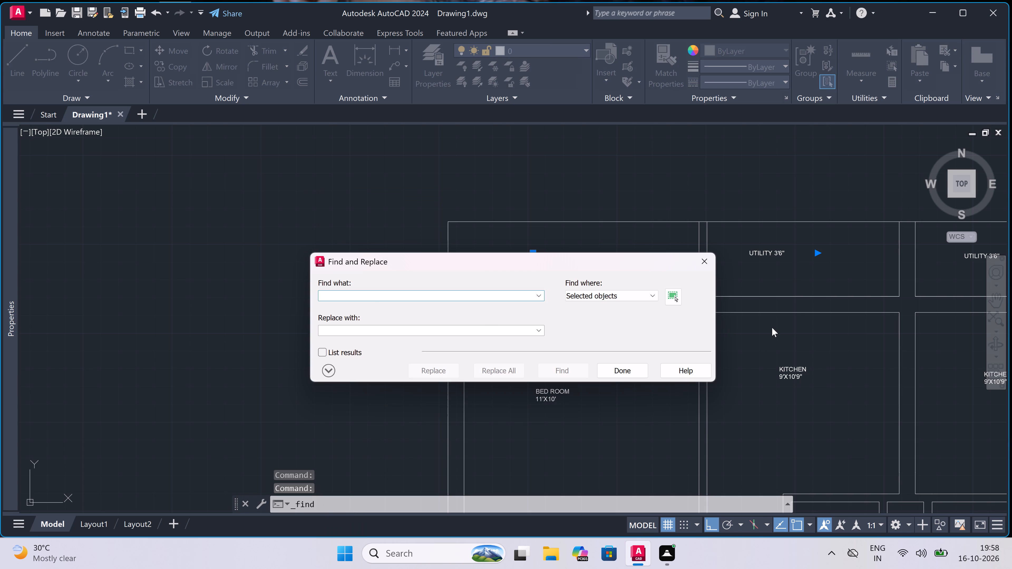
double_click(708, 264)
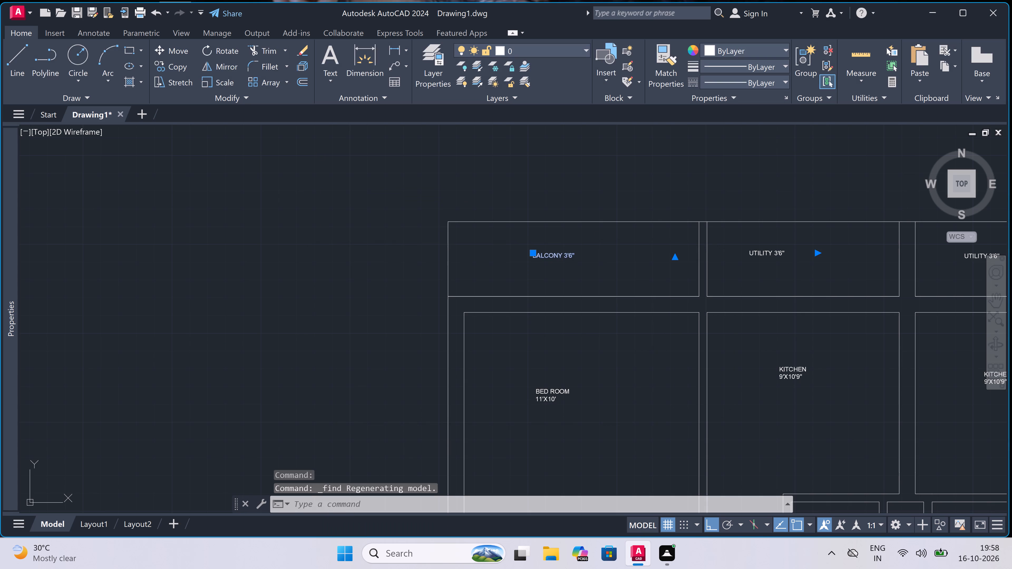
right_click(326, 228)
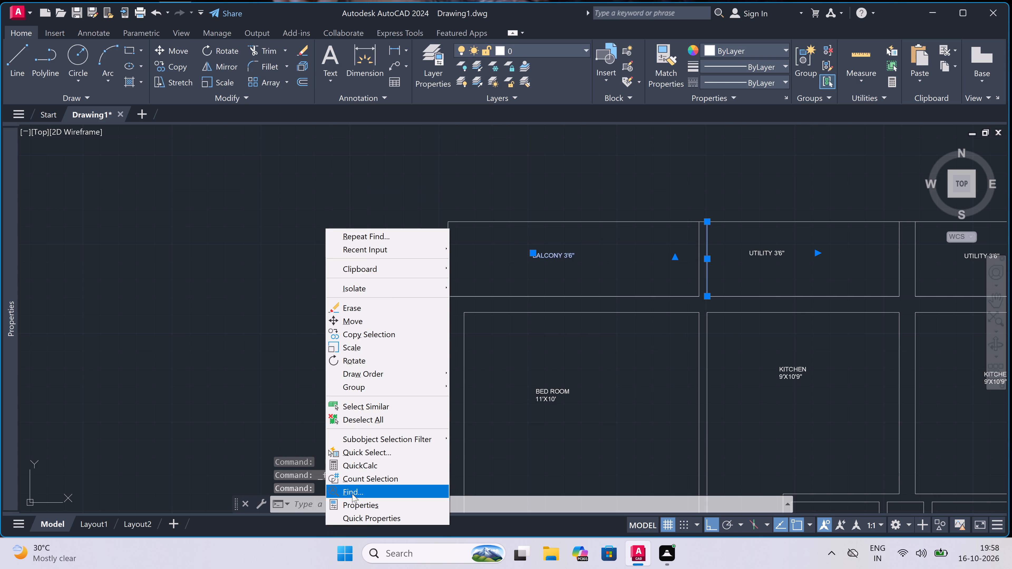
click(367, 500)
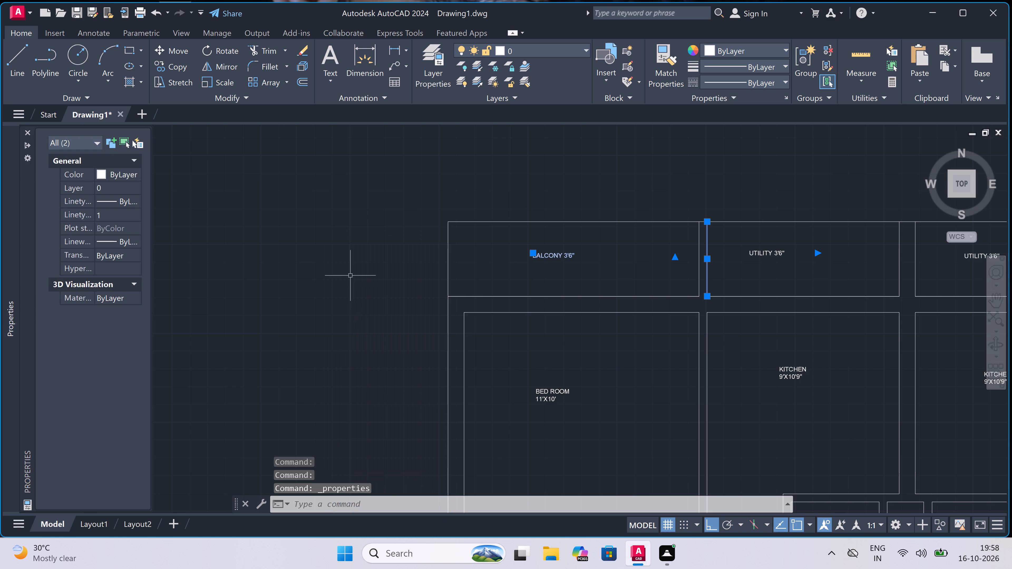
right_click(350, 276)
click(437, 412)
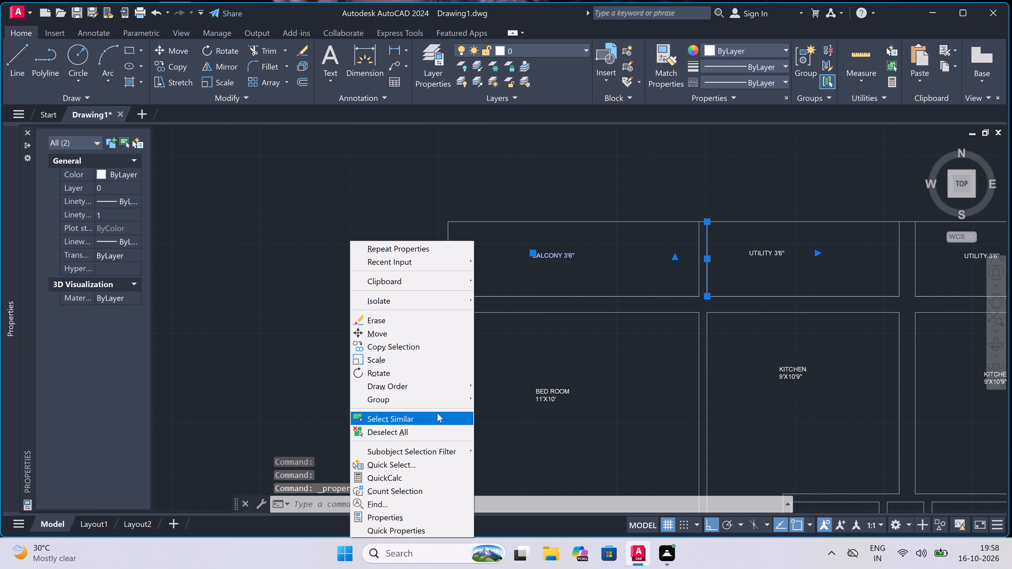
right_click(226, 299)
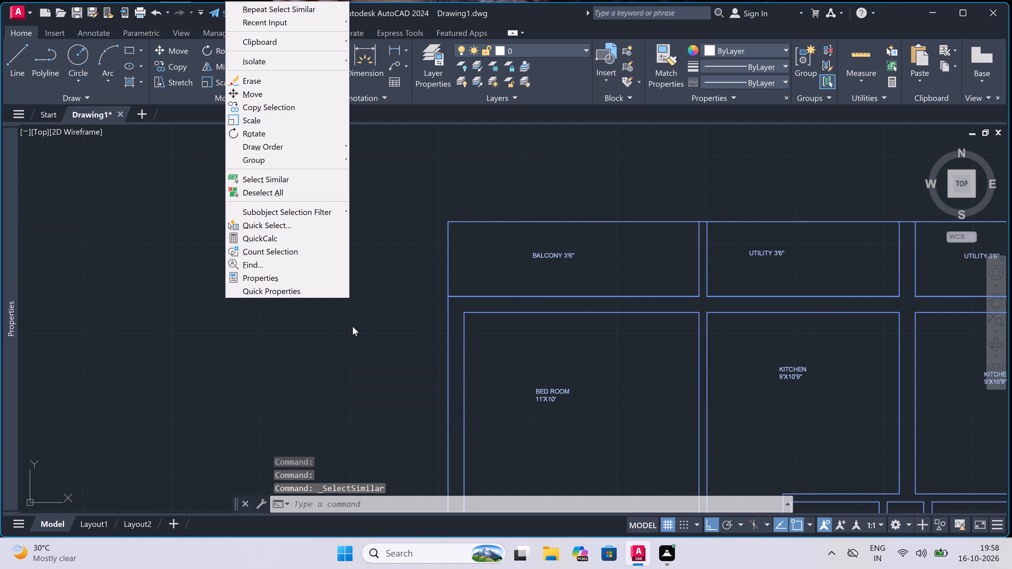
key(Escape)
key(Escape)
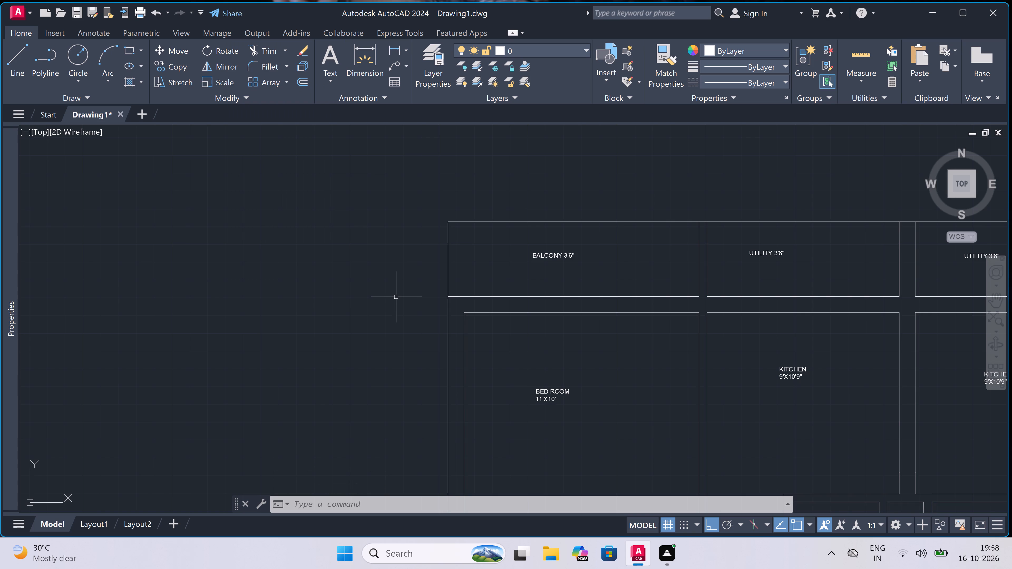
Select all multiline text labels similar to the northwest BALCONY 3'6" label and set their text height to 5".
scroll(561, 251, up, 1)
double_click(561, 252)
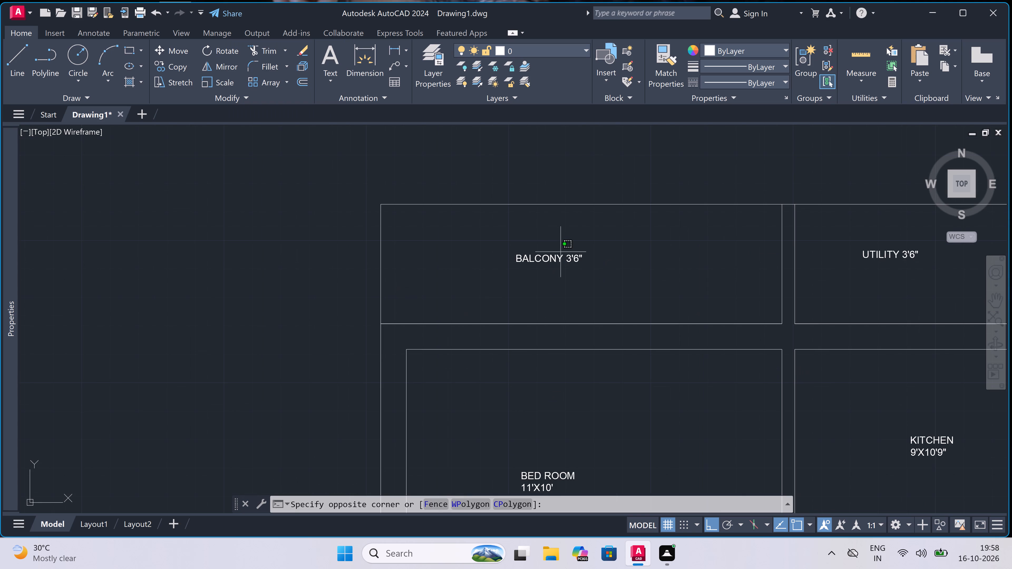
click(455, 265)
right_click(458, 258)
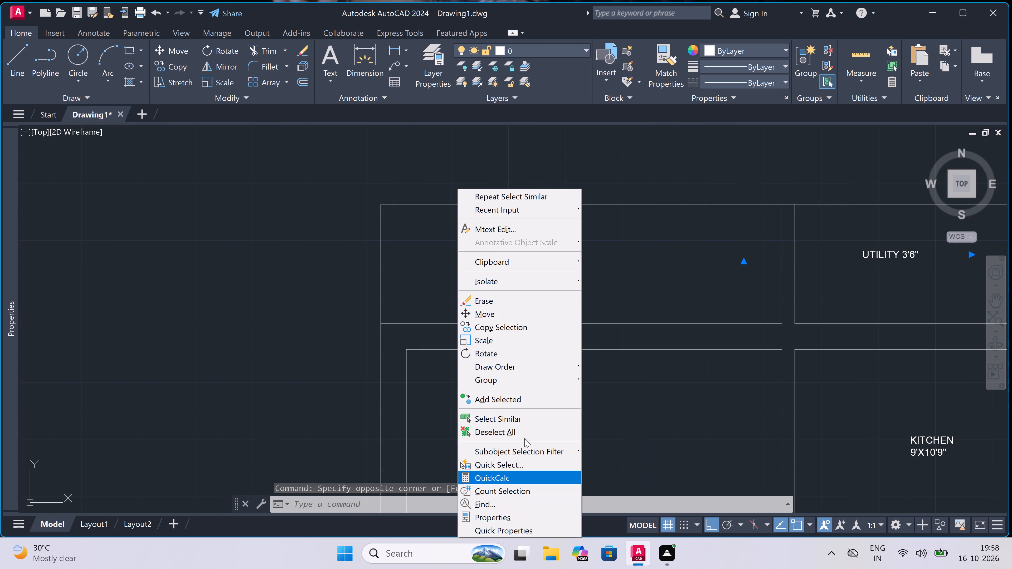
triple_click(529, 413)
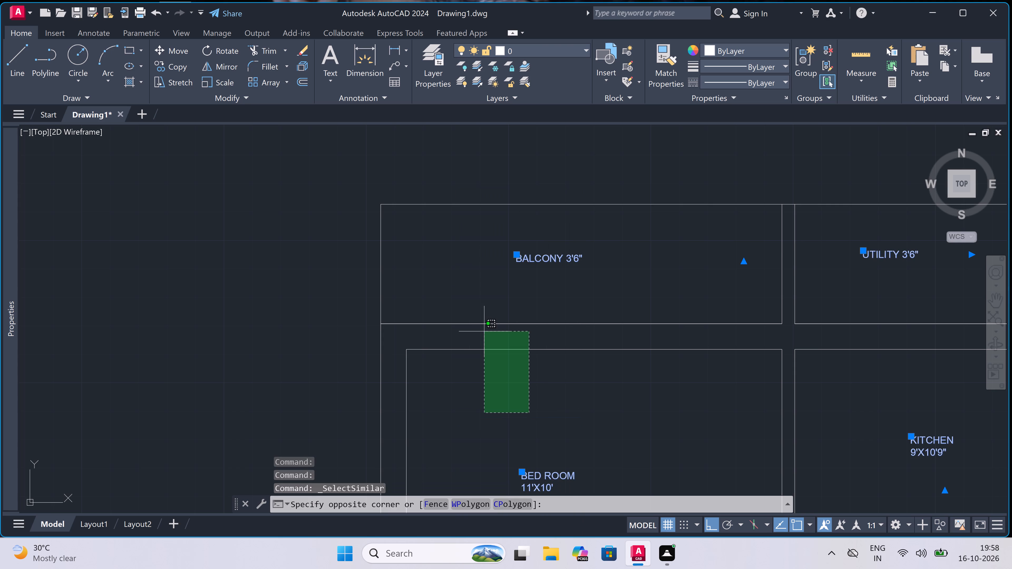
key(Escape)
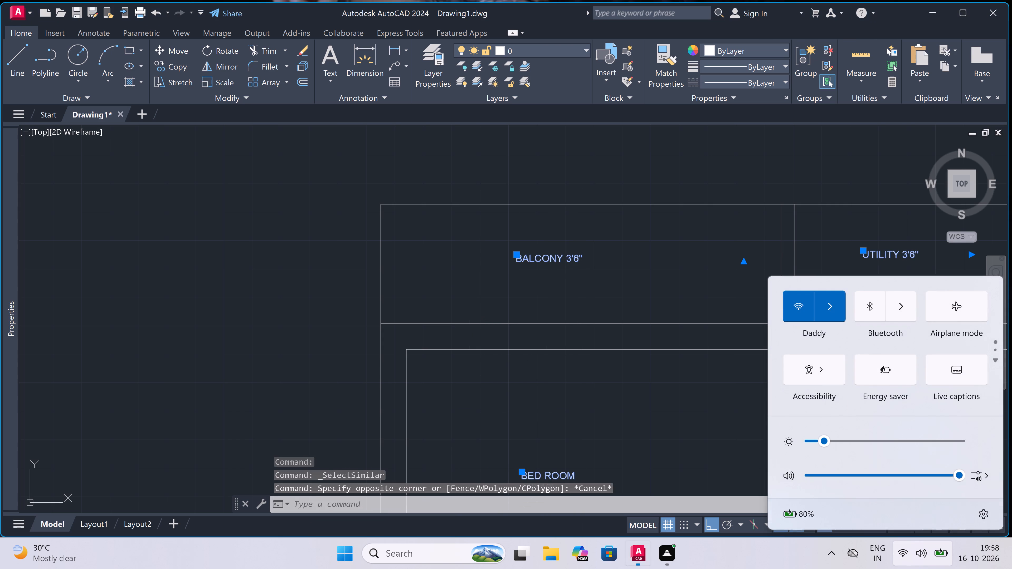
right_click(589, 359)
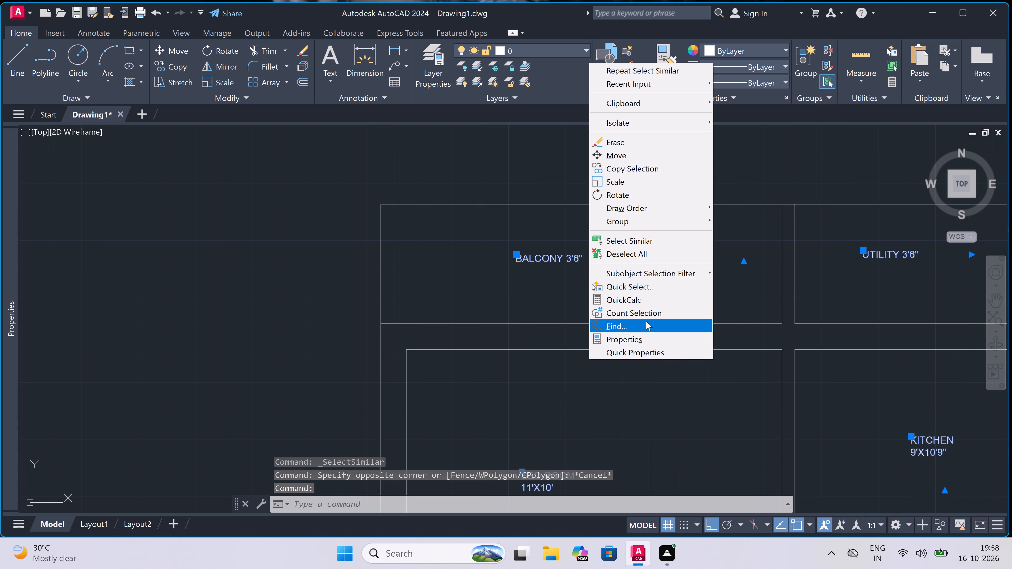
double_click(657, 335)
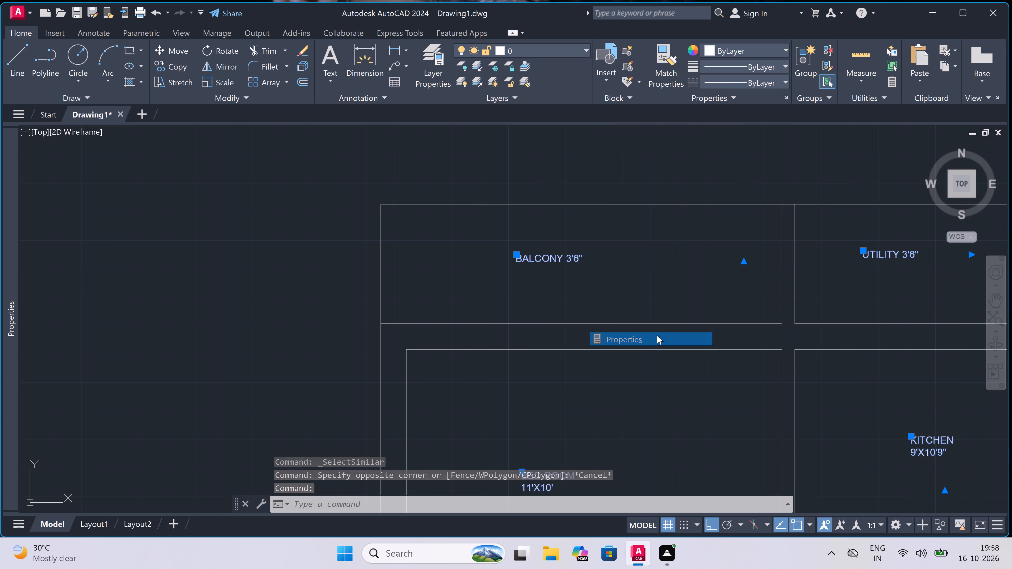
double_click(116, 392)
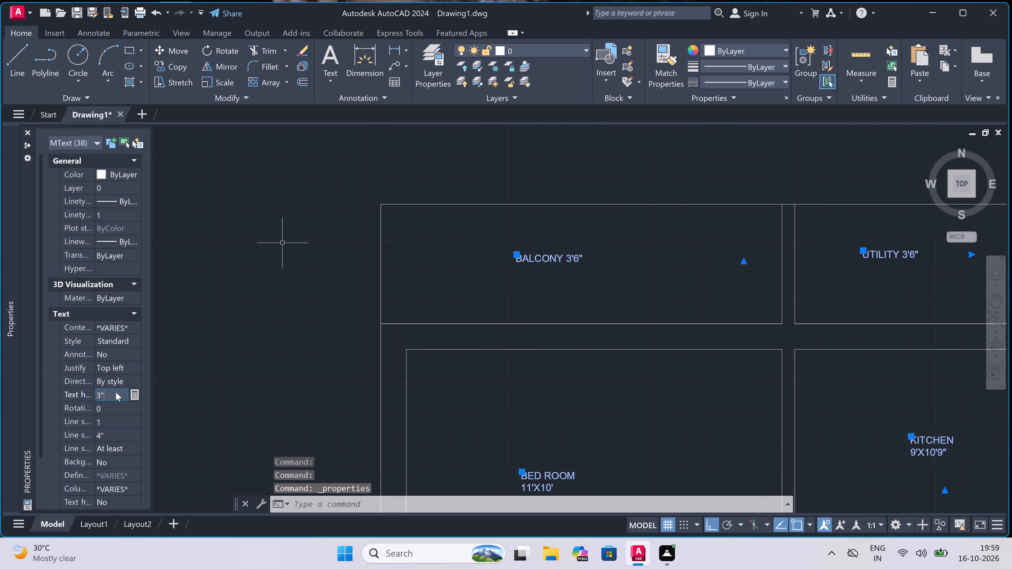
key(BackSpace)
key(BackSpace)
key(BackSpace)
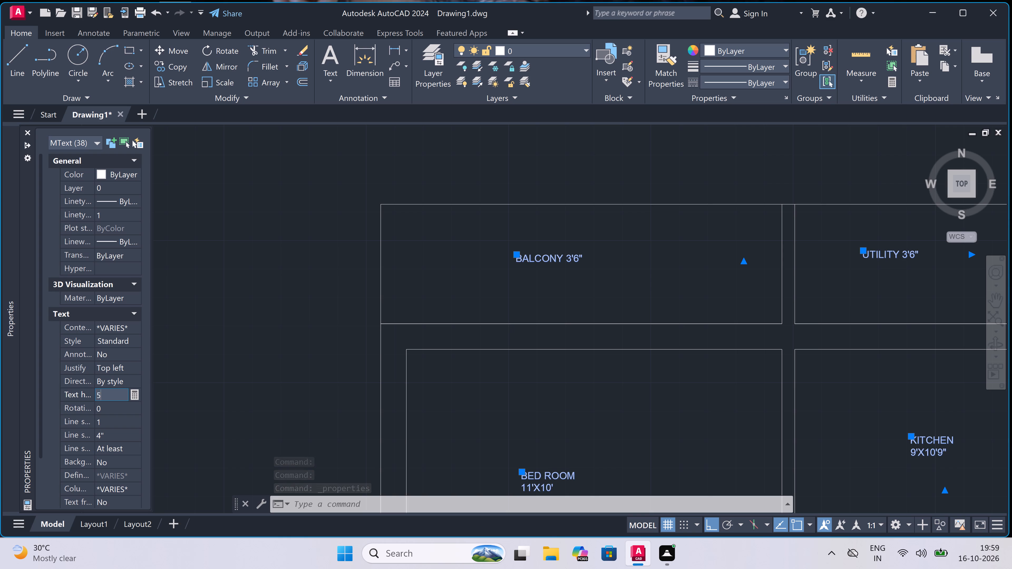
key(shift+quotedbl)
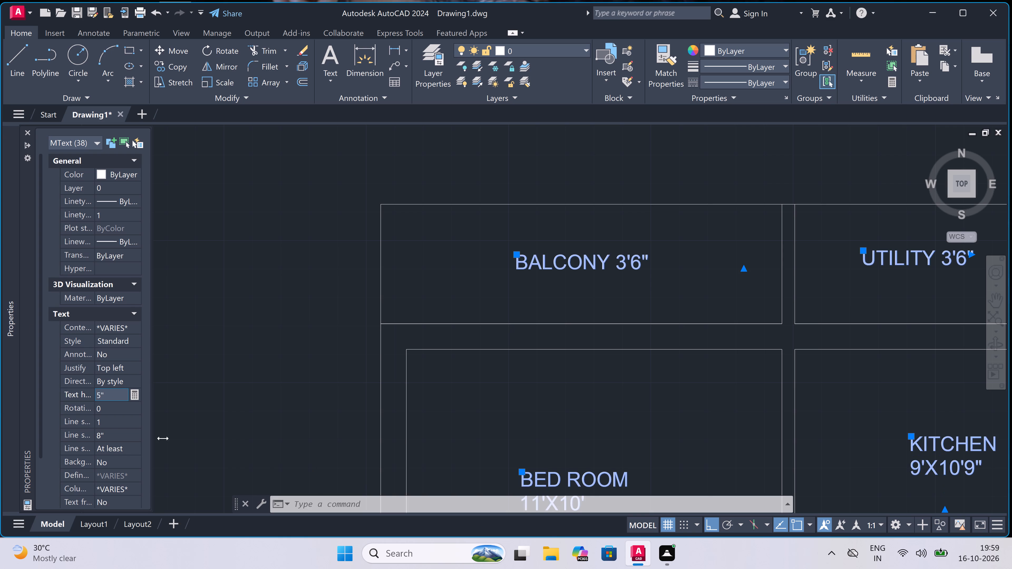
key(Escape)
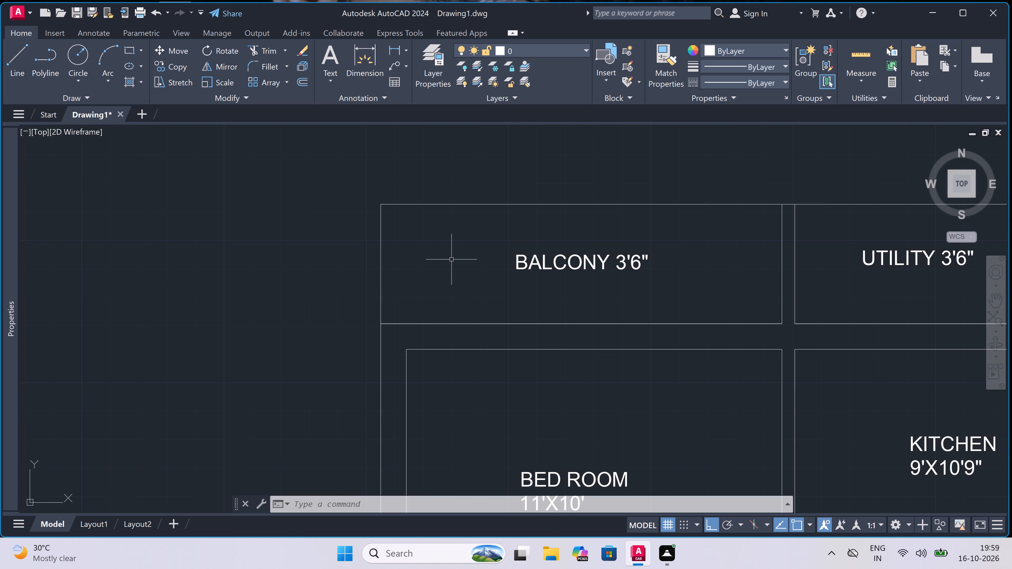
scroll(451, 259, down, 2)
key(Escape)
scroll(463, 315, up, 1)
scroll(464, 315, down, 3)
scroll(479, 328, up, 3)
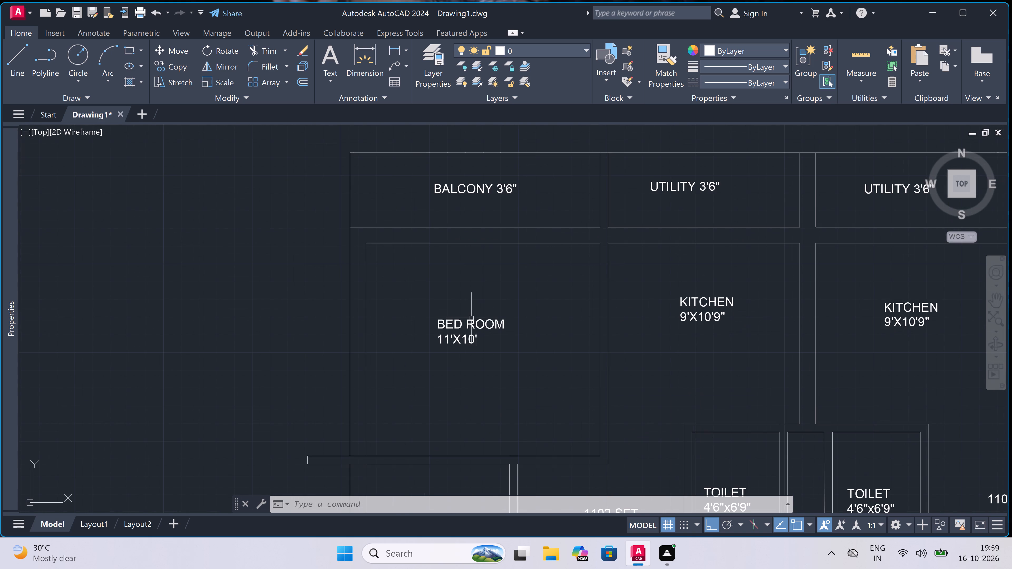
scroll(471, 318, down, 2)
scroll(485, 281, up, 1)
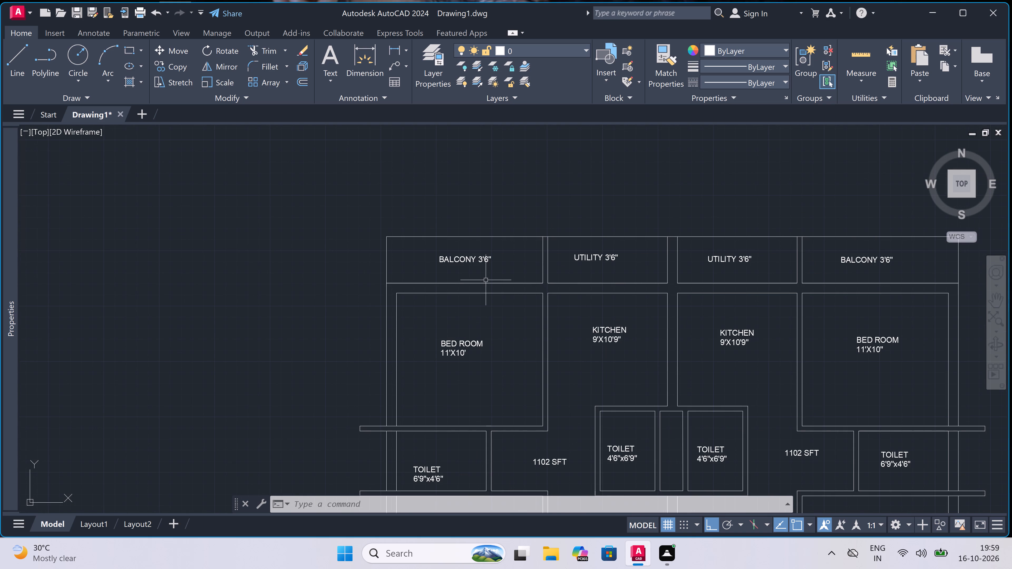
Create a new layer named line1 and set its colour to index colour 31.
click(552, 50)
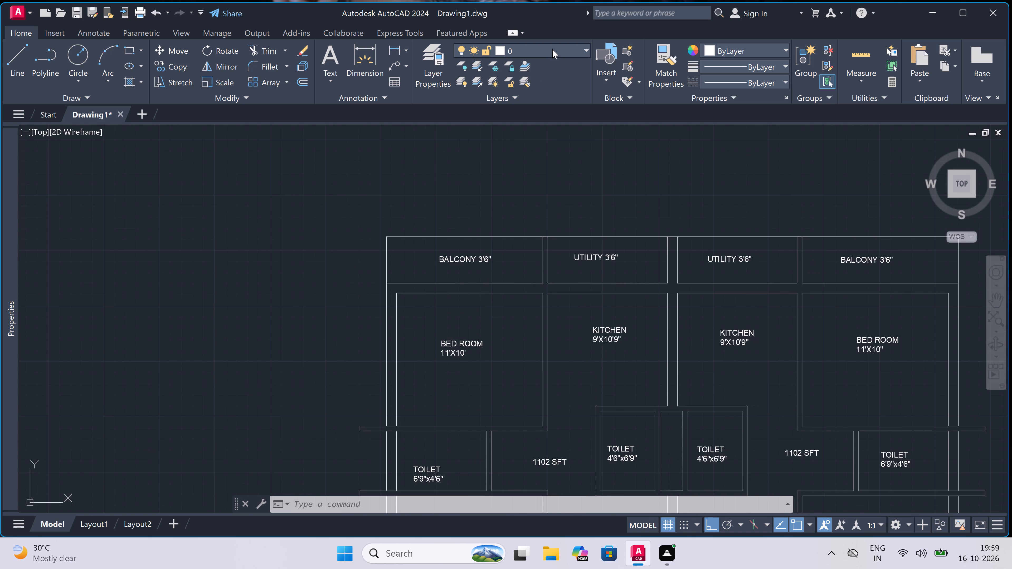
triple_click(552, 49)
click(443, 67)
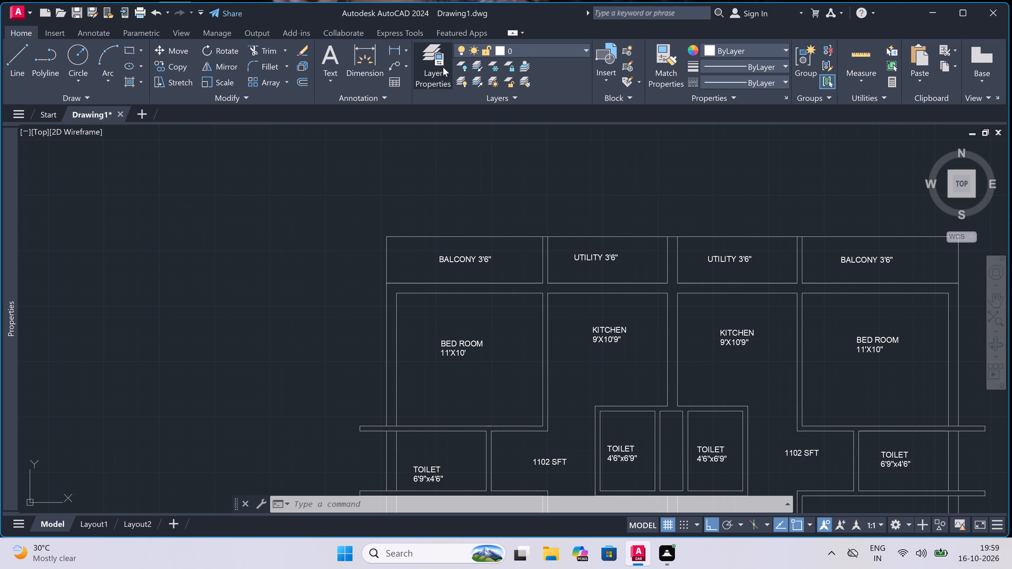
right_click(115, 274)
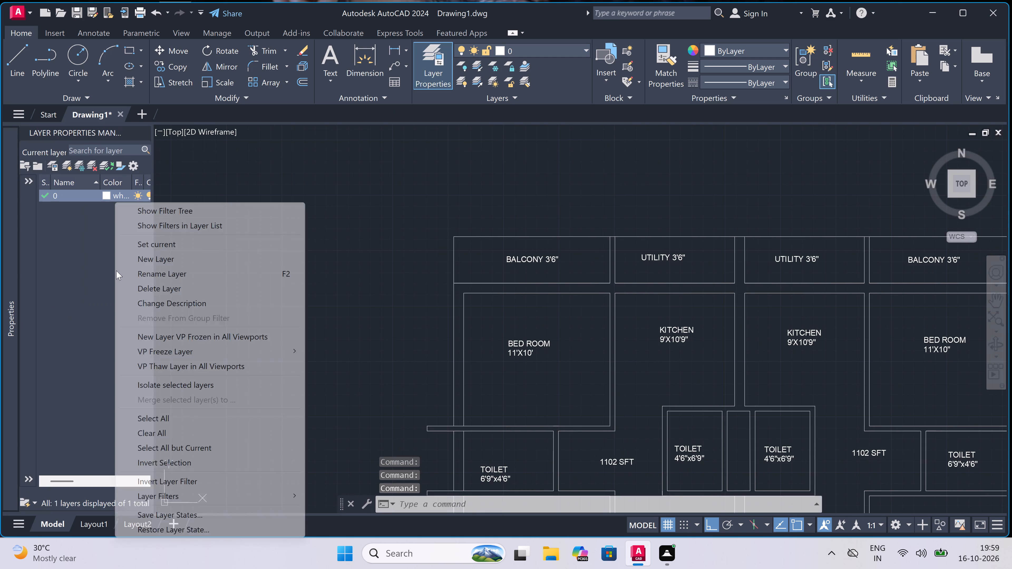
click(154, 257)
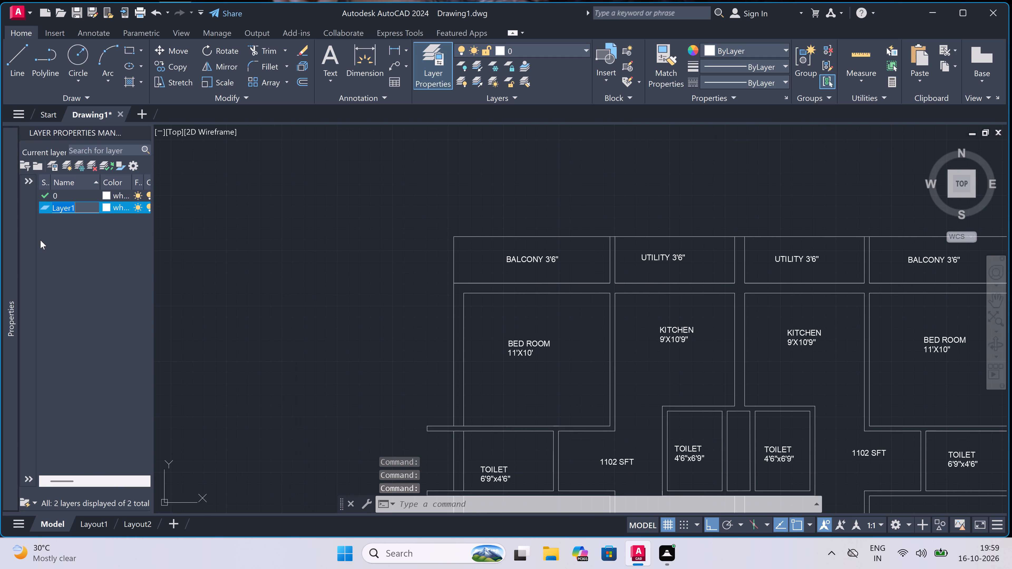
key(BackSpace)
key(BackSpace)
text(lin)
text(e1)
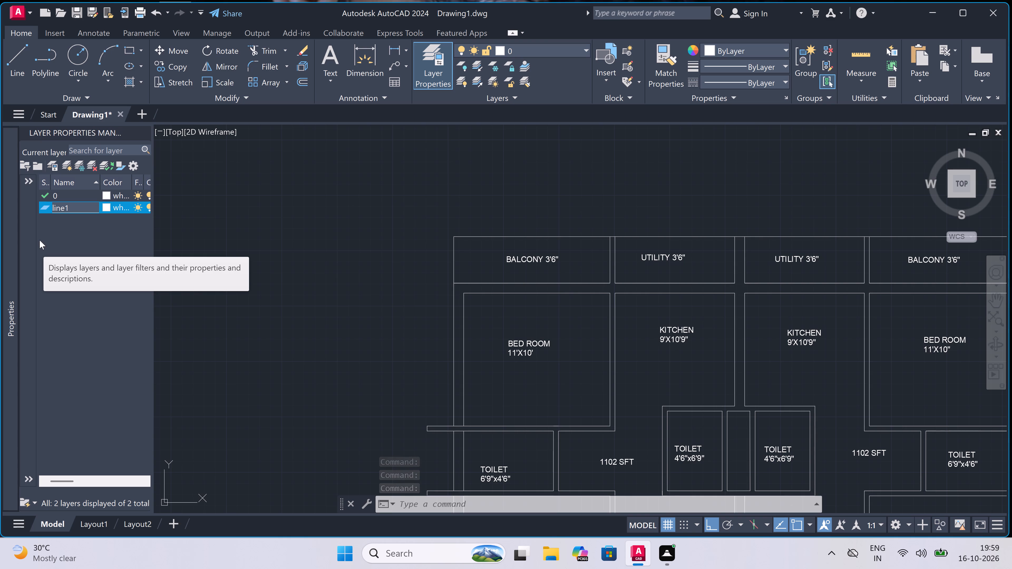
click(108, 206)
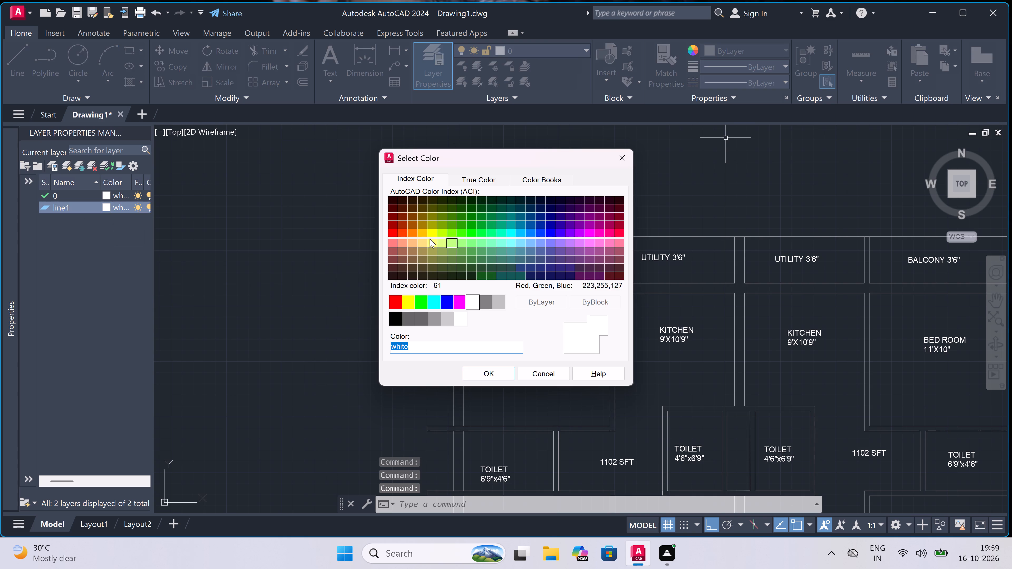
click(411, 242)
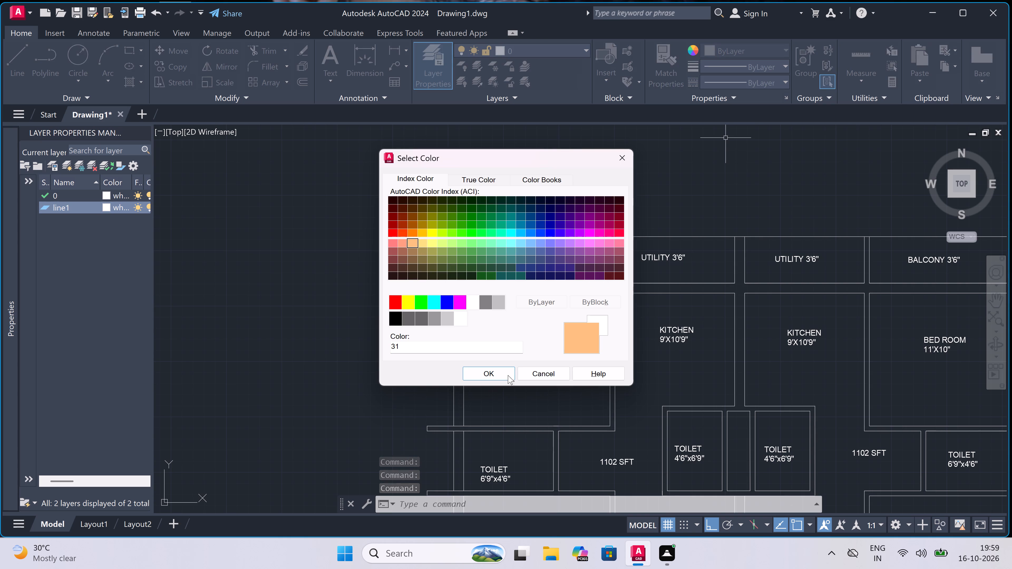
click(487, 374)
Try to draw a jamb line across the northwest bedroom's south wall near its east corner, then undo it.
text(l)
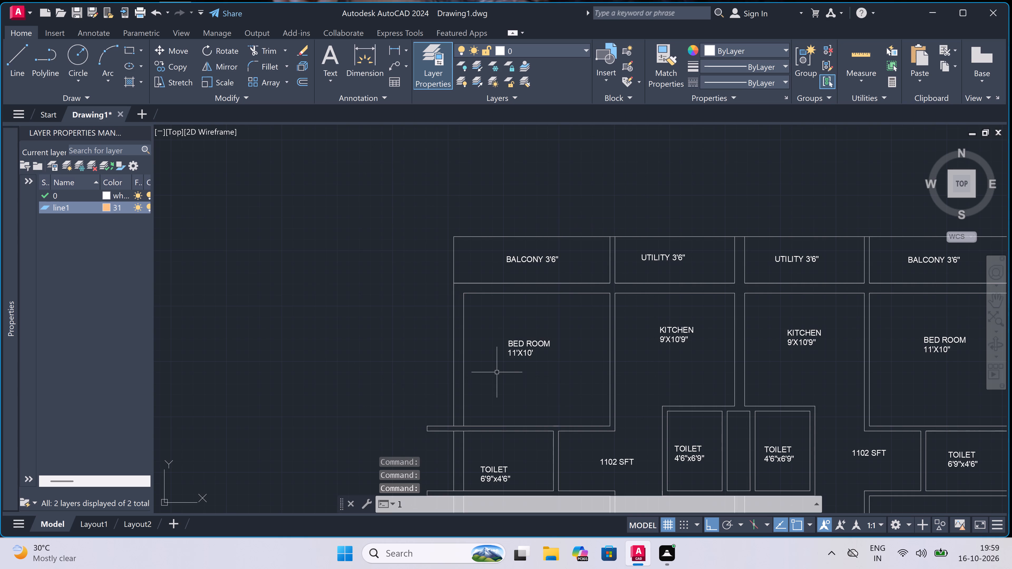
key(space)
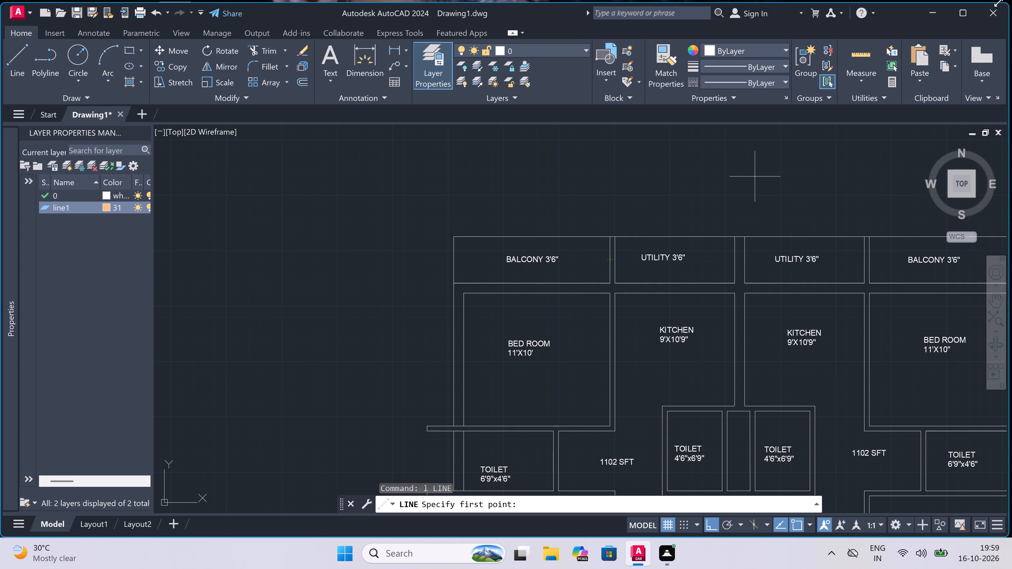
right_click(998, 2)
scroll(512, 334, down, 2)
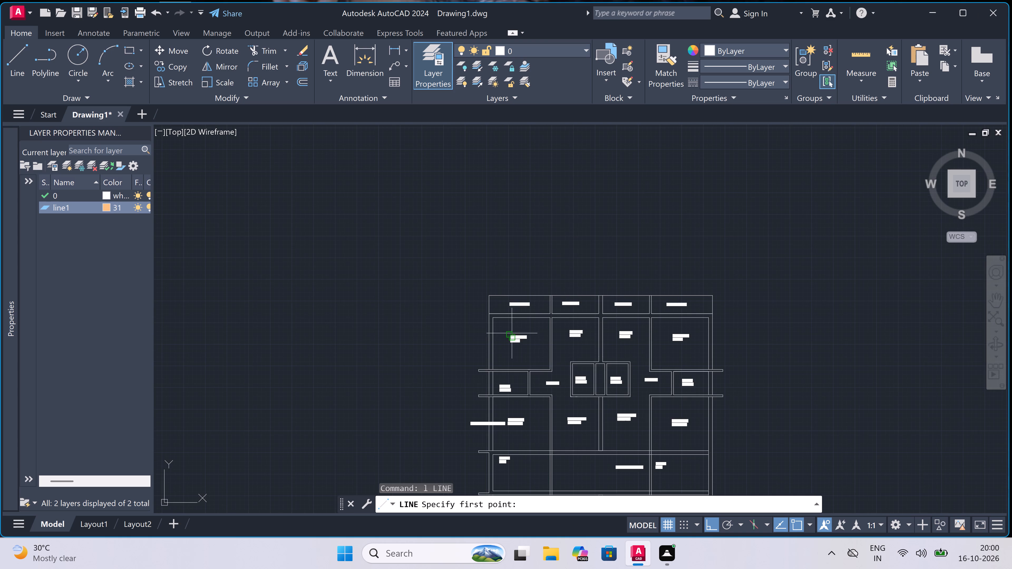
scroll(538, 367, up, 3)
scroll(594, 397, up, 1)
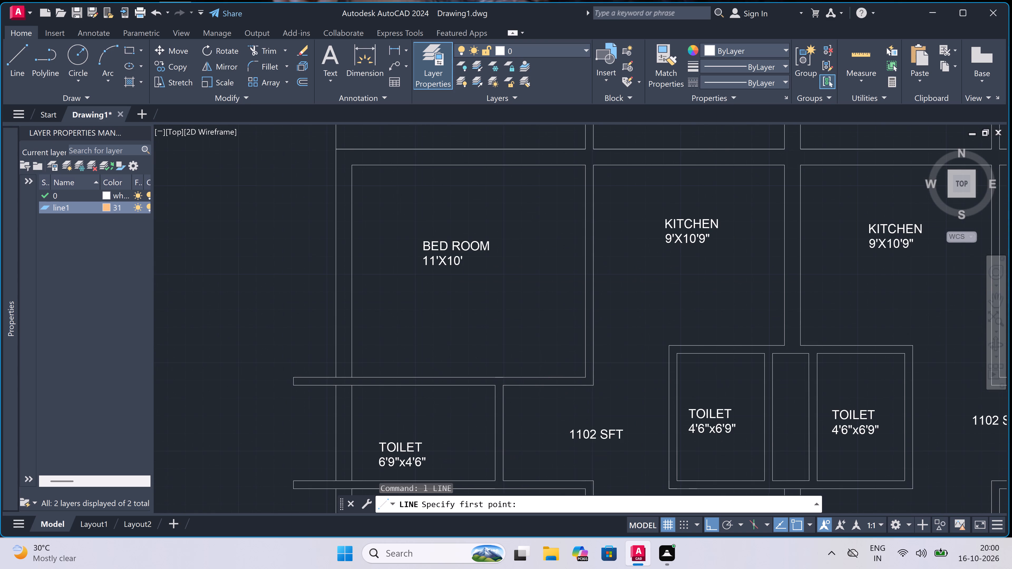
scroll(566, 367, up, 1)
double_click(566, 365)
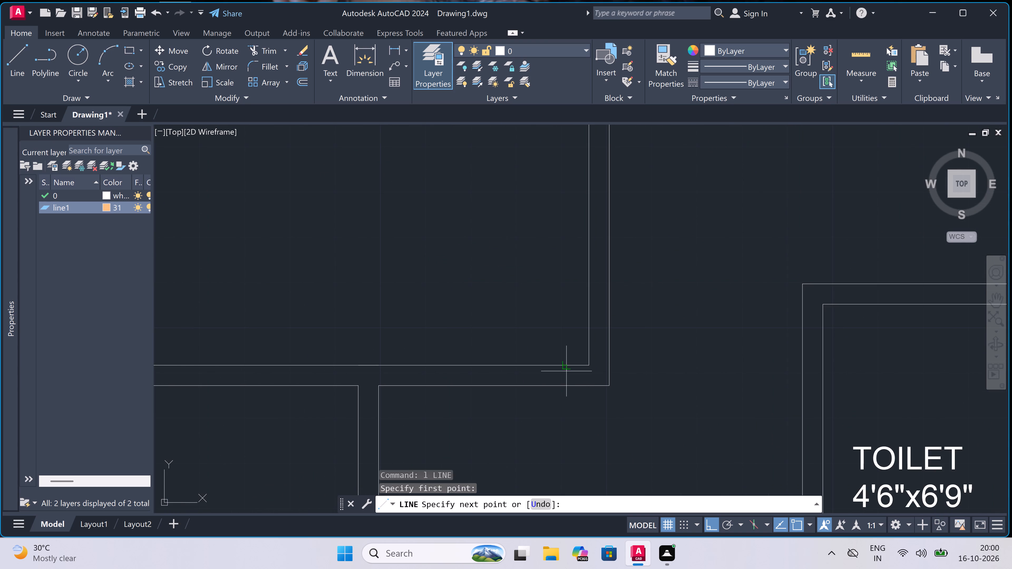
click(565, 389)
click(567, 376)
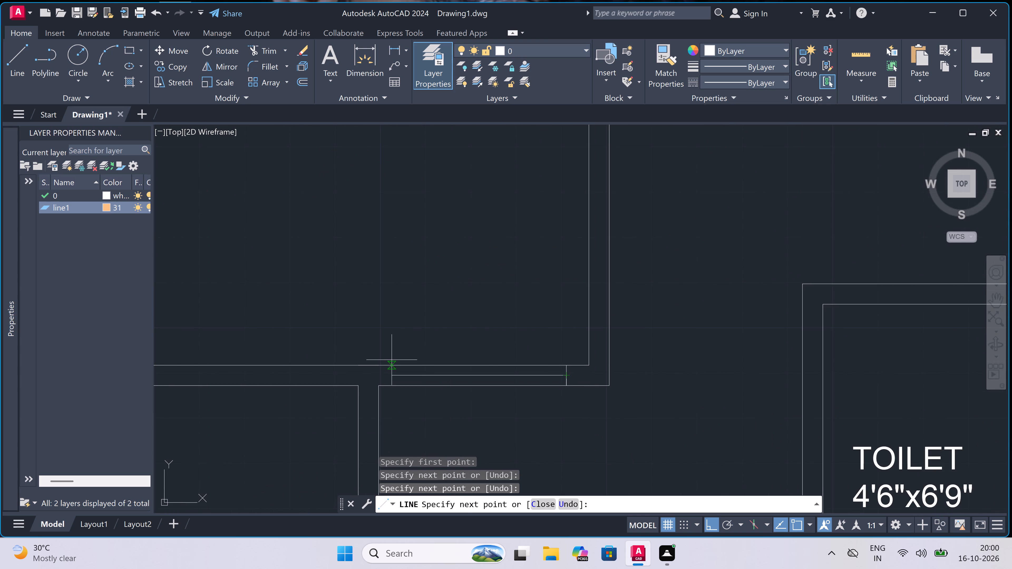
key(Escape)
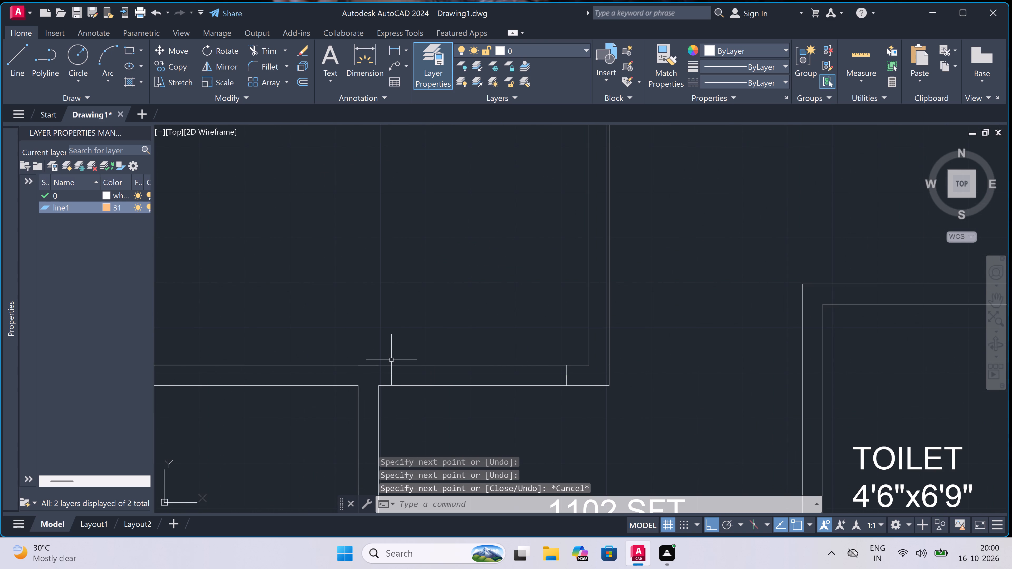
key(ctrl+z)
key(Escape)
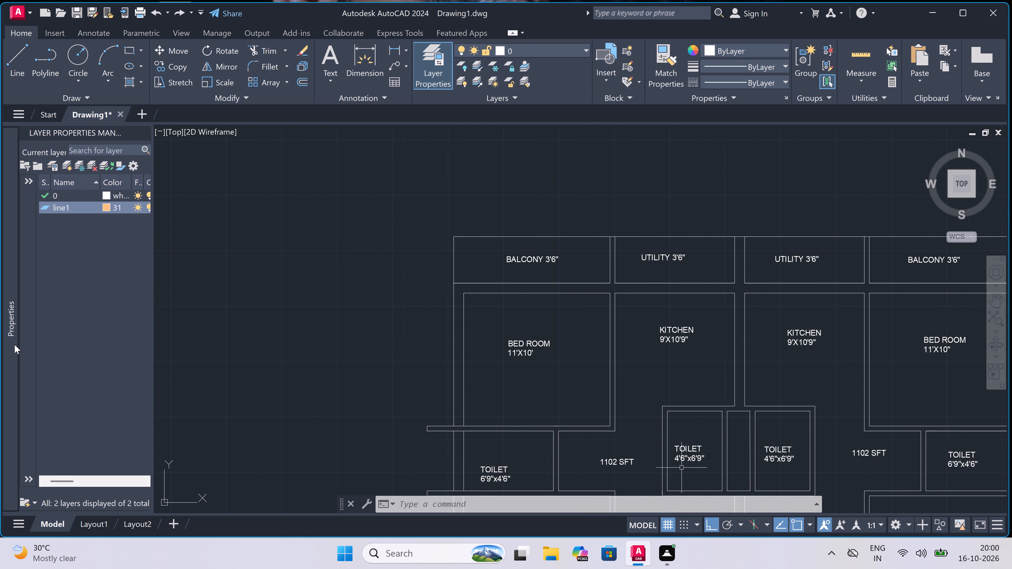
Make line1 the current layer.
scroll(720, 228, down, 3)
scroll(623, 244, up, 2)
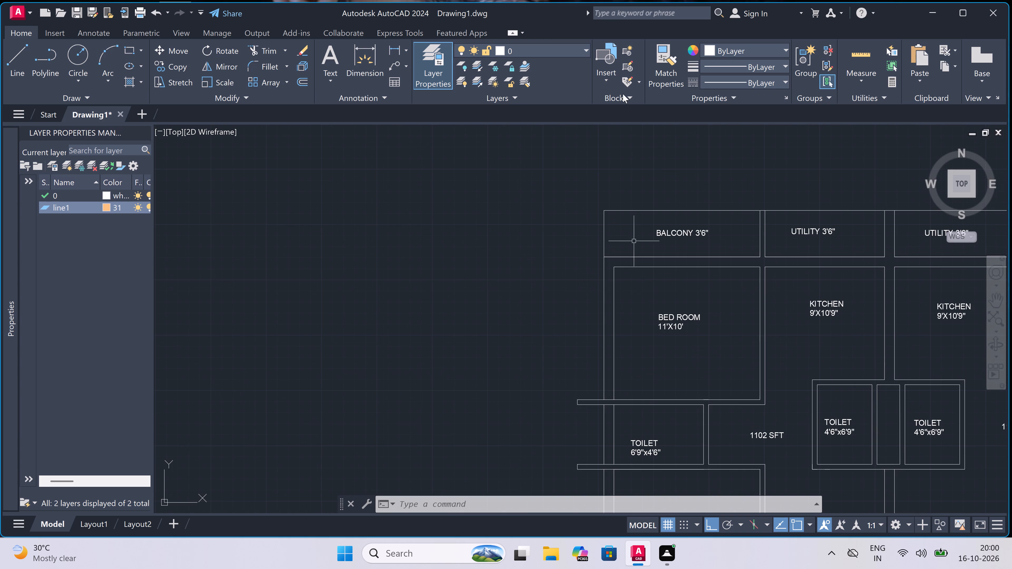
click(559, 50)
click(566, 84)
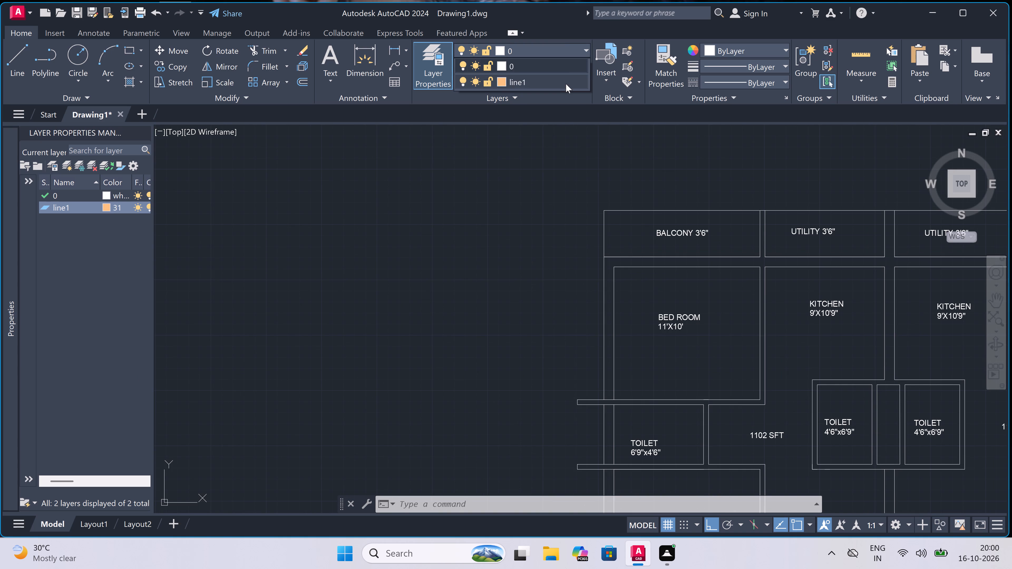
Near the east end of the northwest bedroom's south wall, draw a line across the wall, a 2" stop westward and a 3' door leaf northward.
scroll(419, 176, down, 3)
scroll(500, 240, up, 2)
scroll(481, 203, up, 2)
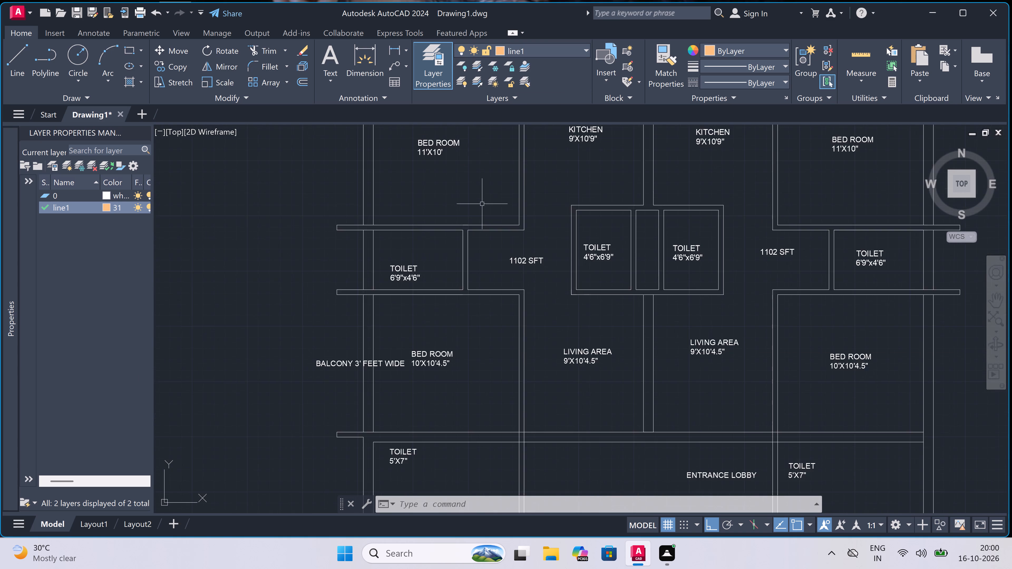
scroll(481, 203, up, 1)
key(l)
key(space)
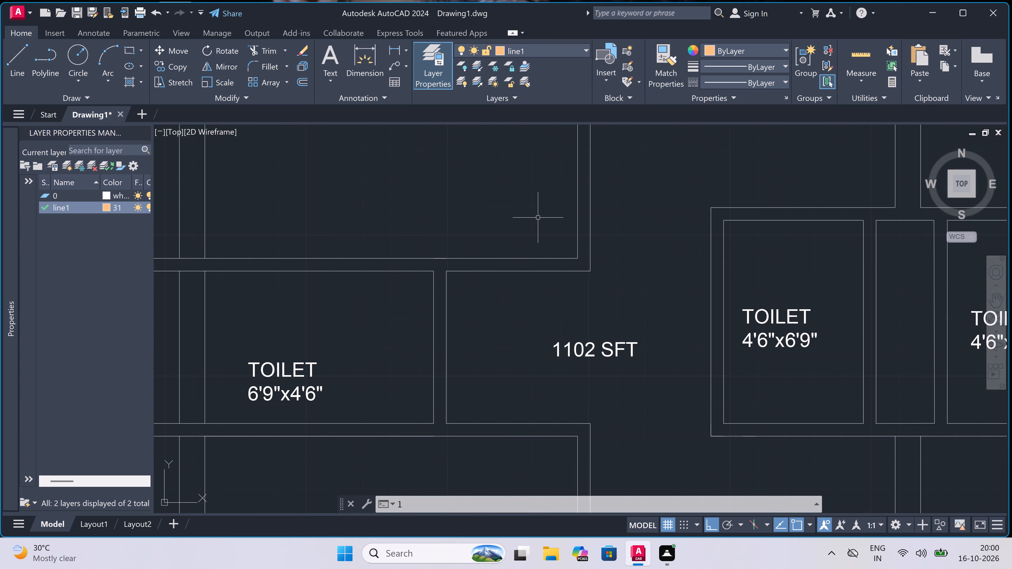
scroll(558, 249, up, 2)
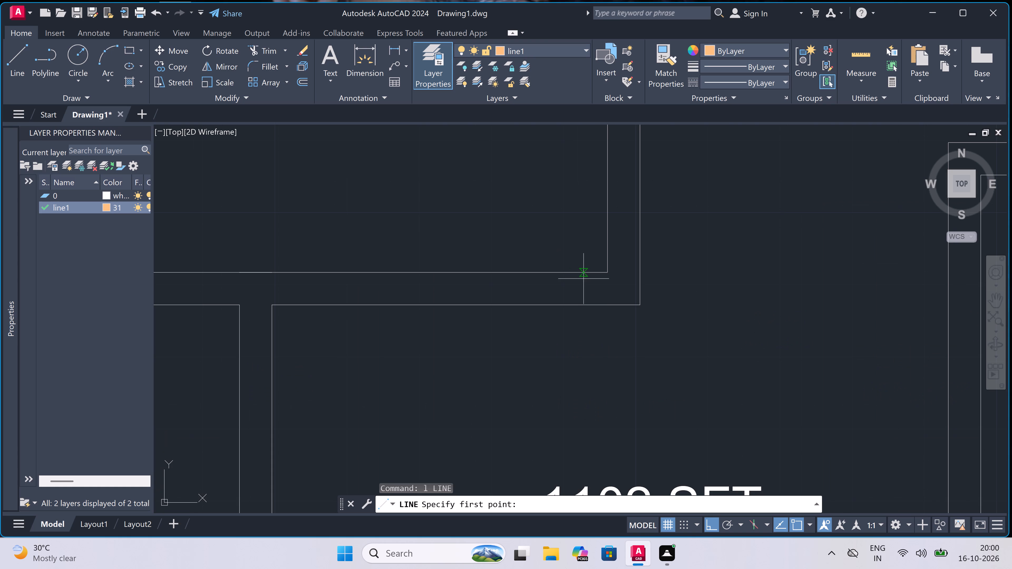
click(582, 276)
click(583, 307)
click(587, 289)
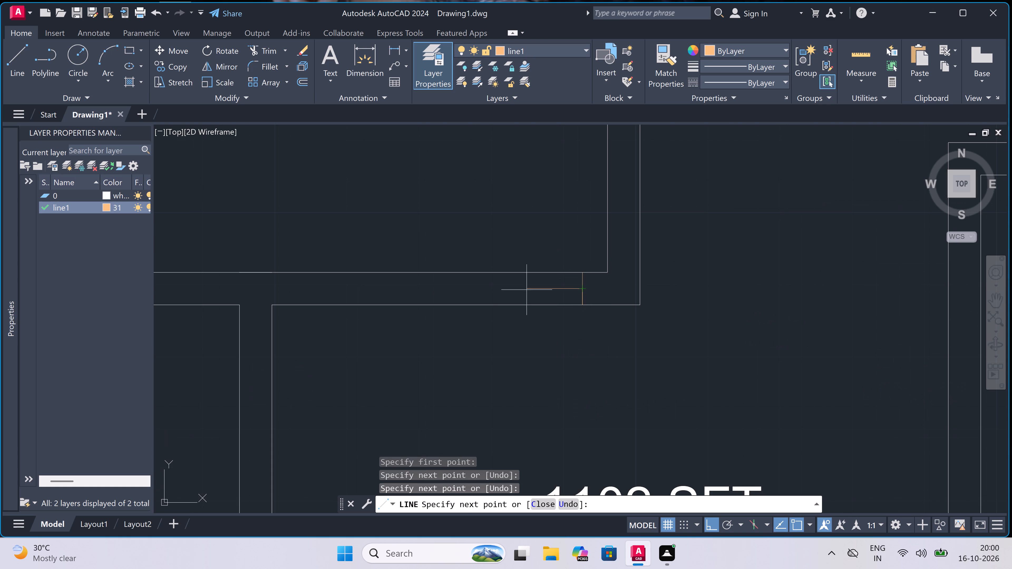
text(2")
key(space)
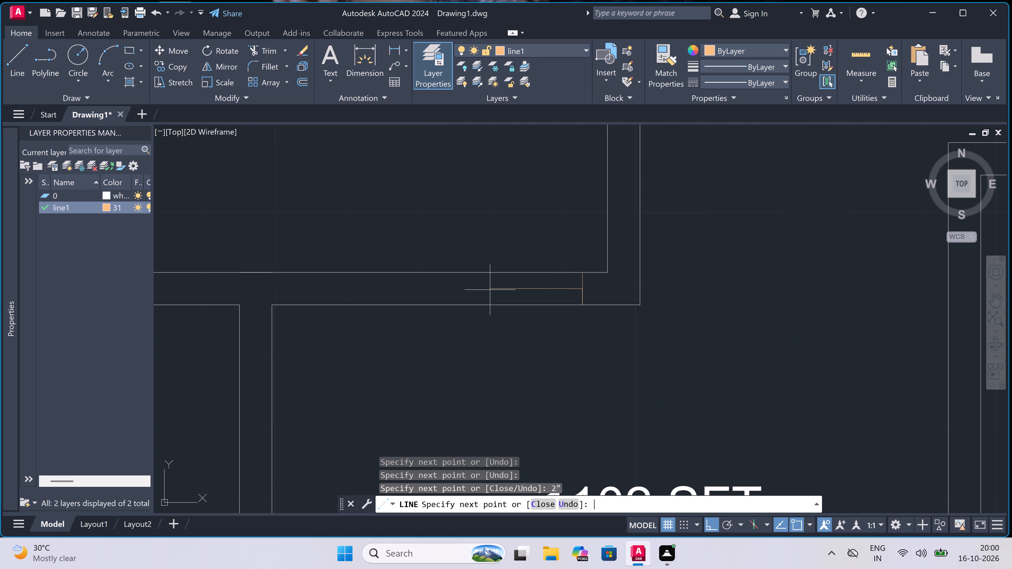
text(3')
key(space)
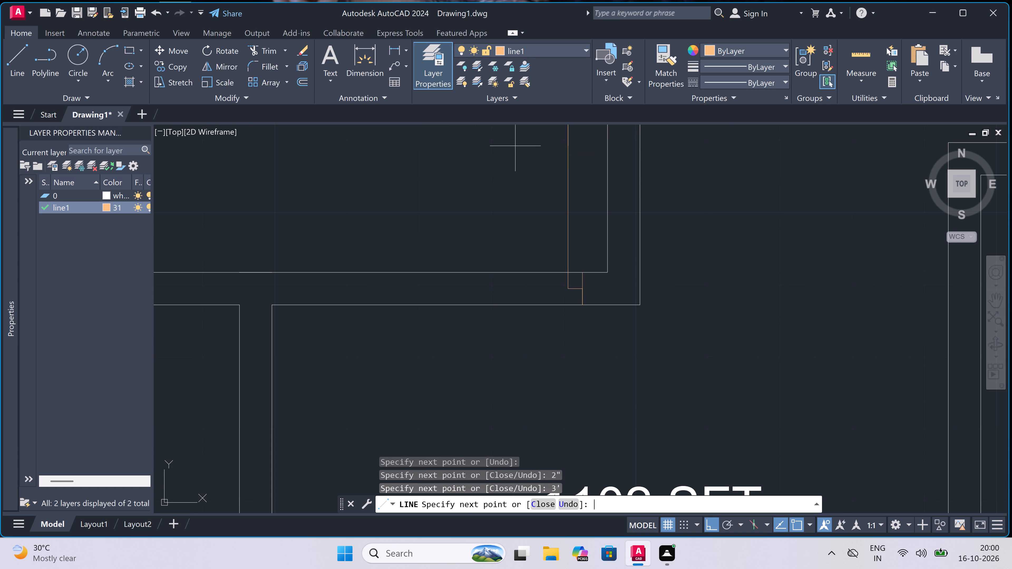
key(Escape)
Draw the door's west jamb across the same wall, with a 2" stop running east from its midpoint.
key(space)
scroll(432, 334, down, 2)
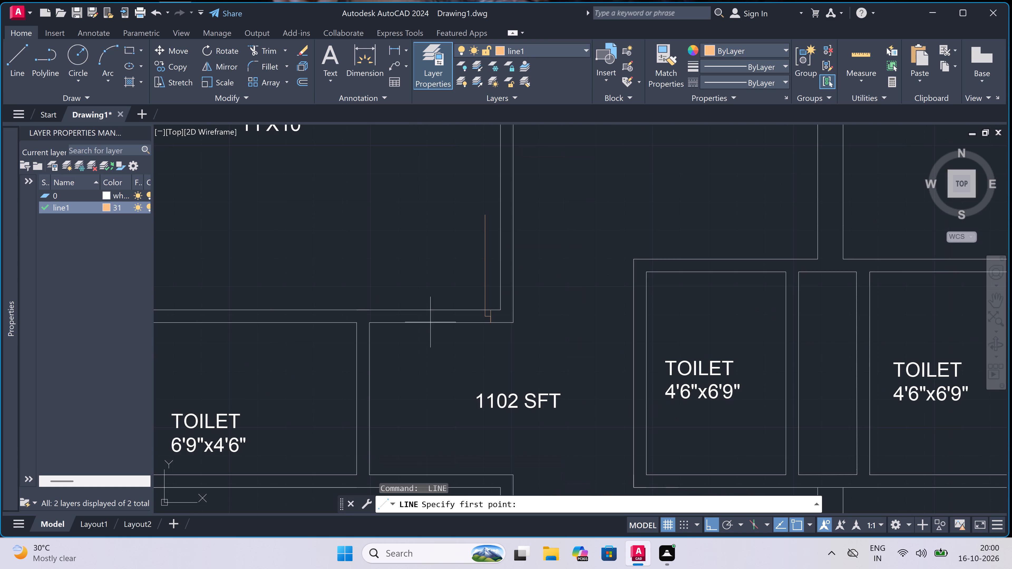
scroll(427, 309, up, 2)
scroll(412, 308, down, 1)
scroll(446, 238, up, 1)
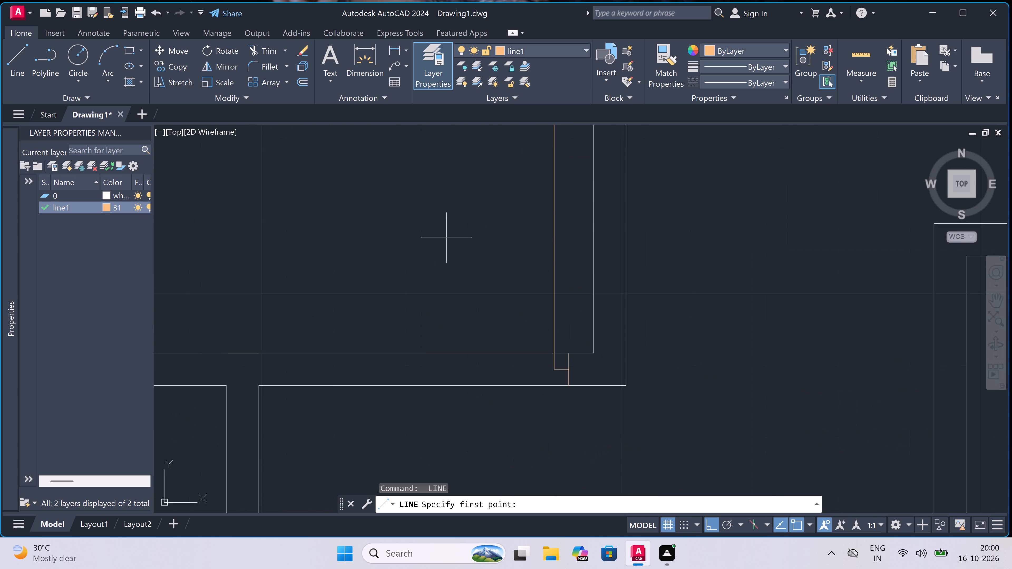
scroll(446, 238, down, 3)
scroll(453, 212, up, 3)
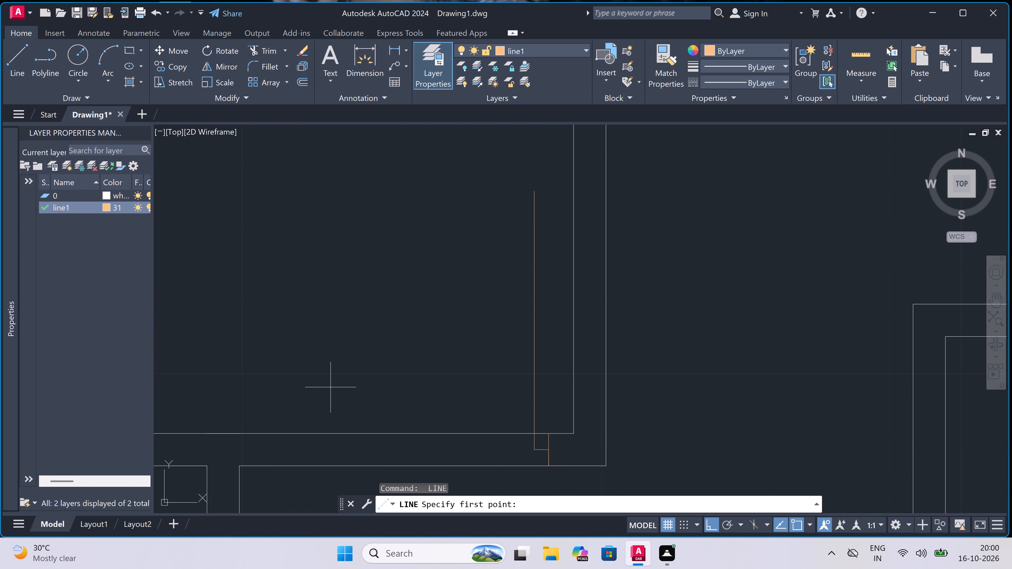
double_click(292, 434)
double_click(291, 464)
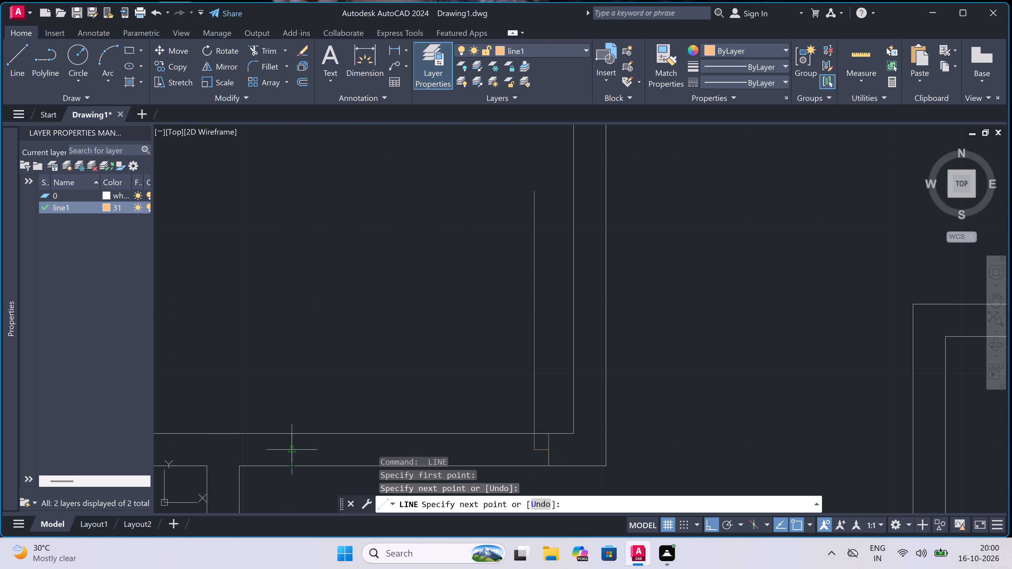
click(294, 449)
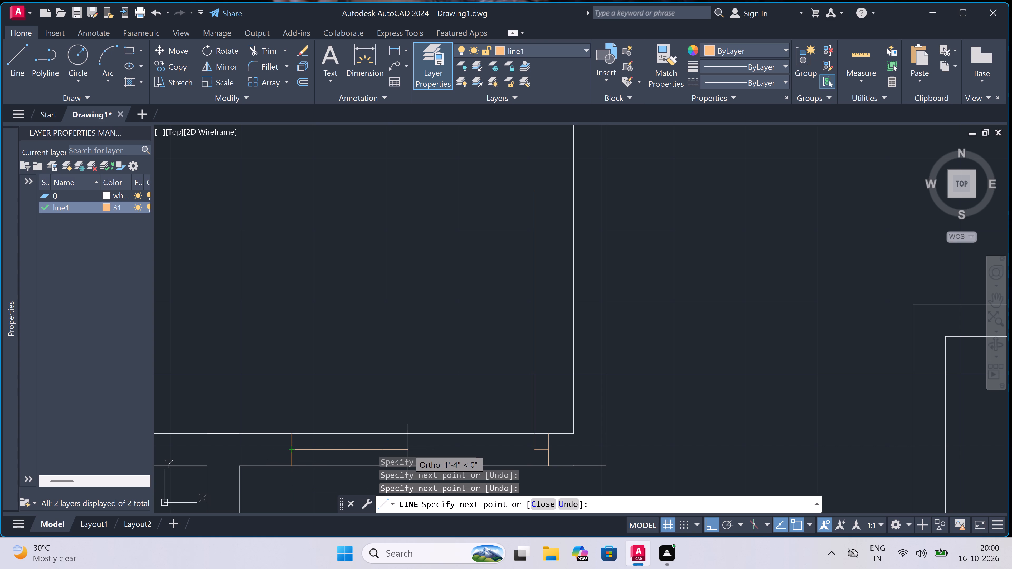
key(2)
key(shift+quotedbl)
key(space)
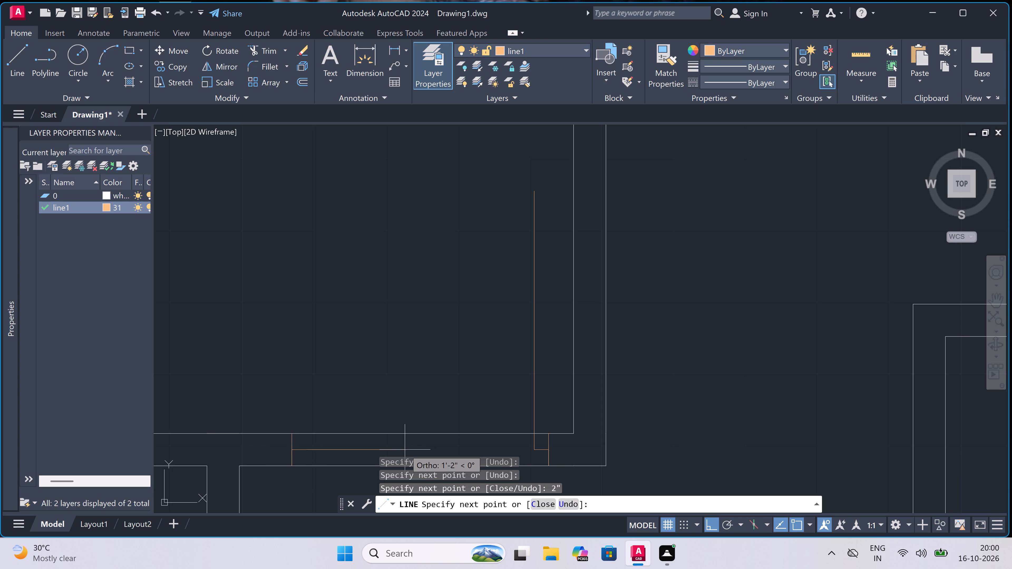
key(Escape)
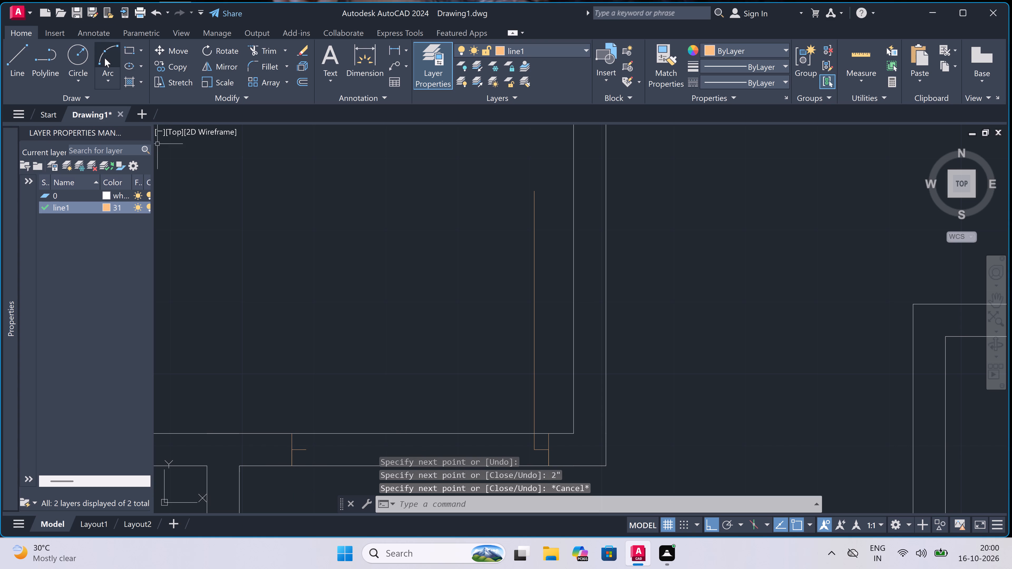
Draw the door swing as a Start, End, Direction arc from the leaf's top end to the end of the west stop.
click(105, 58)
click(108, 75)
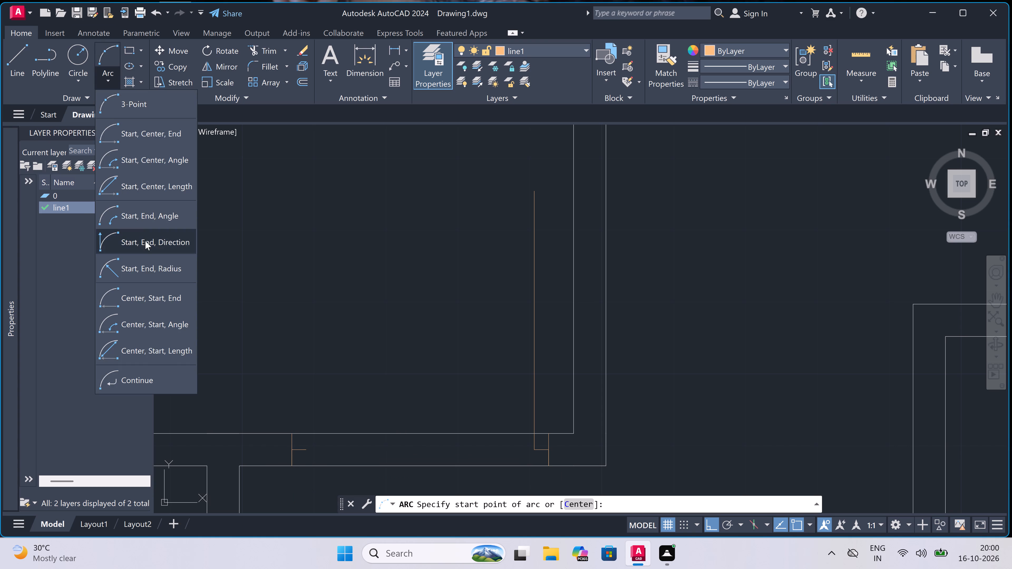
drag(145, 240, 152, 237)
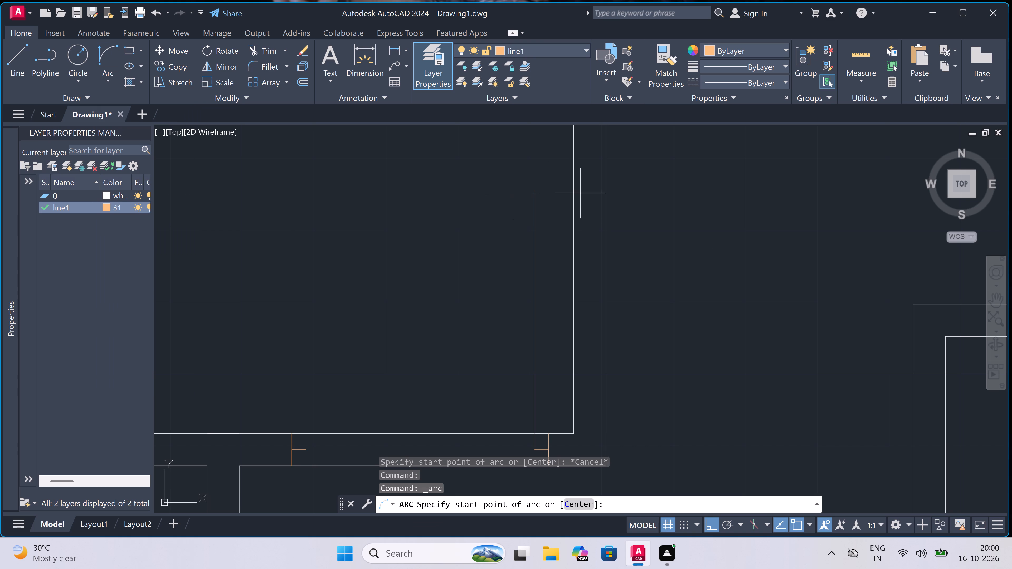
click(535, 191)
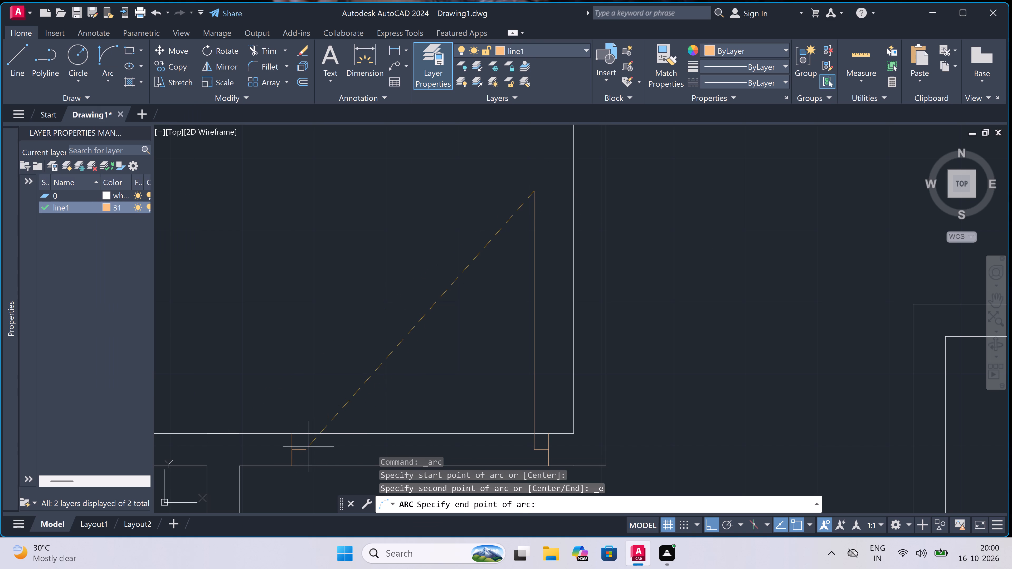
click(308, 447)
click(291, 347)
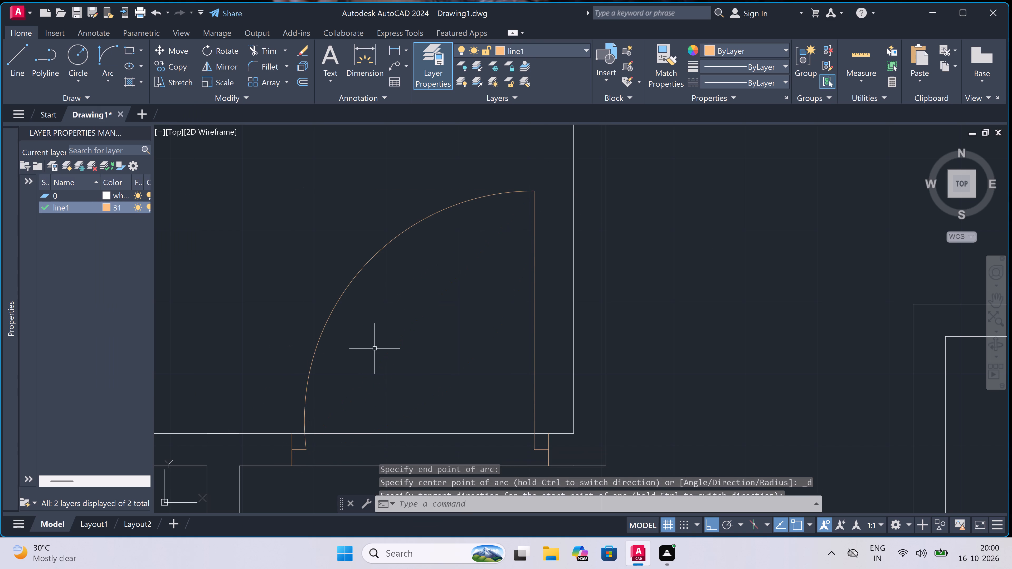
Trim the two wall lines between the door jambs to open the northwest bedroom's doorway.
scroll(439, 335, down, 4)
scroll(433, 359, up, 2)
text(tr)
key(space)
double_click(426, 383)
click(433, 355)
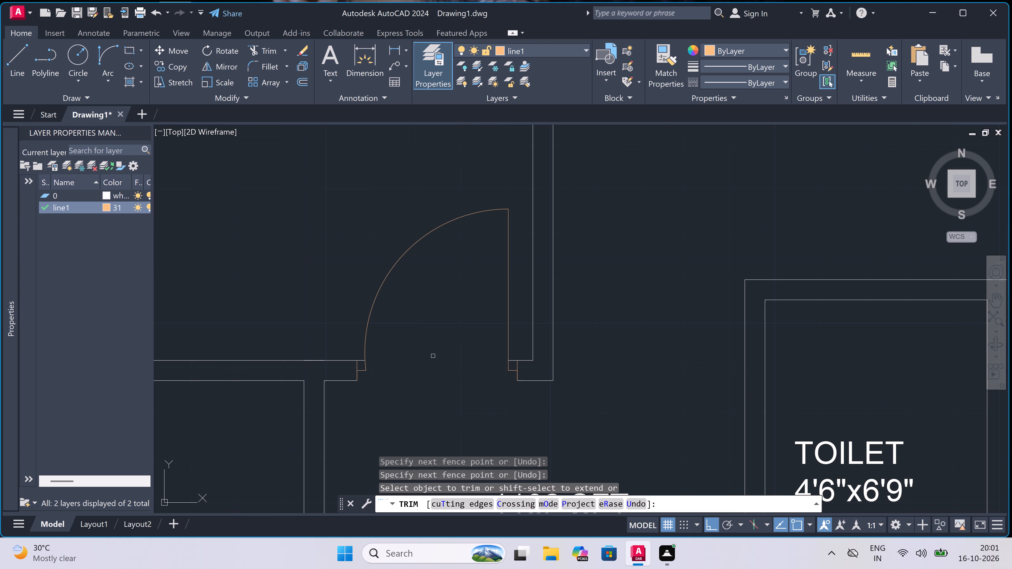
key(Escape)
Near the east end of the northwest toilet's north wall, draw a line across the wall, a 2" stop westward and a 2' door leaf southward.
scroll(433, 356, down, 4)
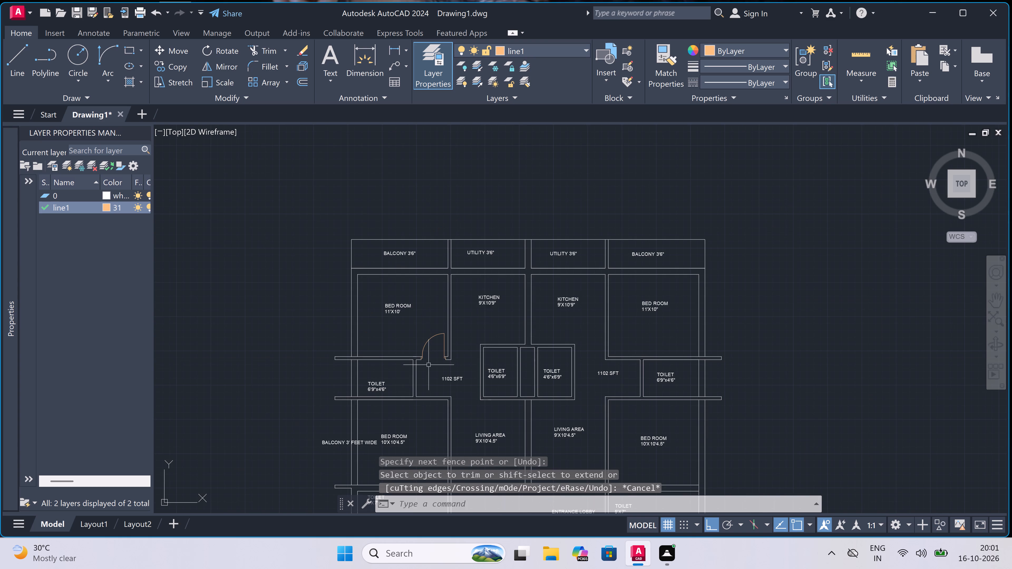
scroll(404, 390, up, 3)
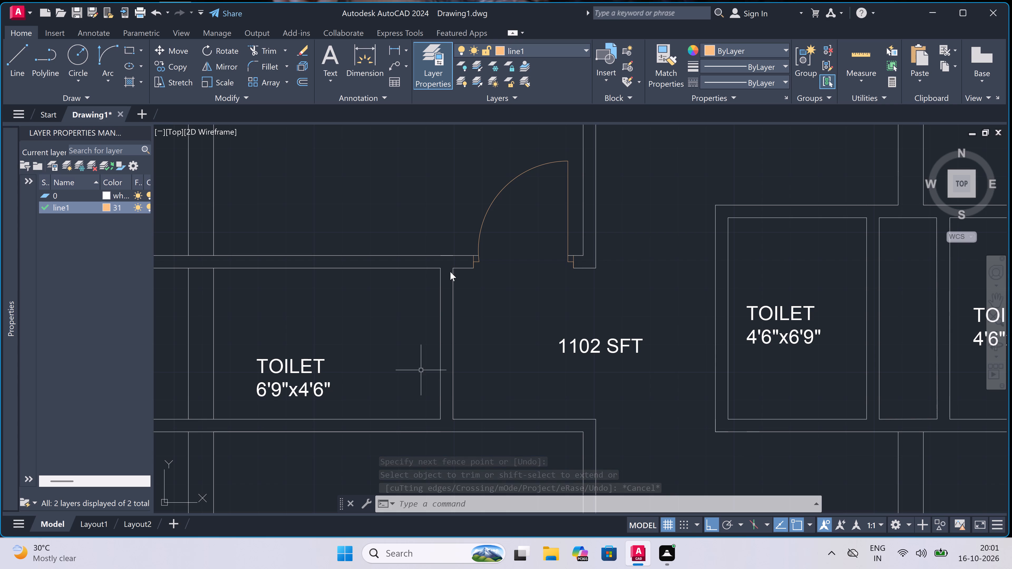
text(l)
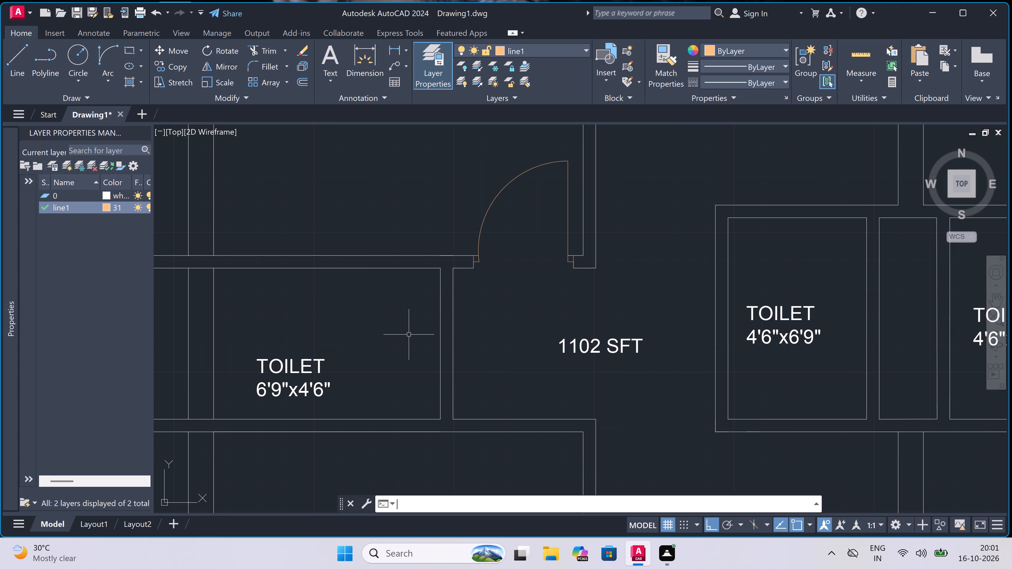
key(space)
scroll(416, 324, down, 3)
scroll(418, 268, up, 3)
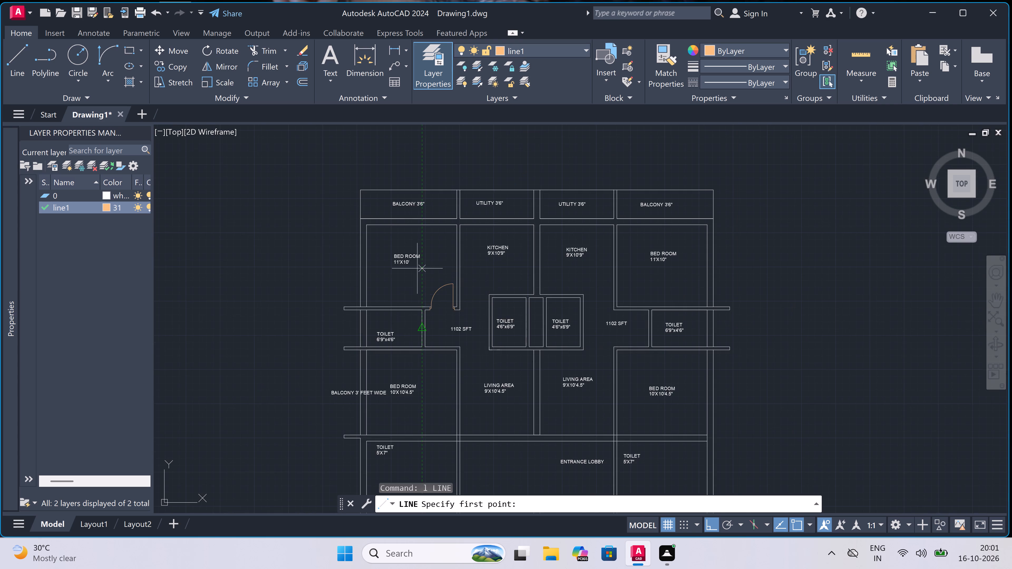
scroll(382, 403, down, 3)
scroll(376, 429, up, 4)
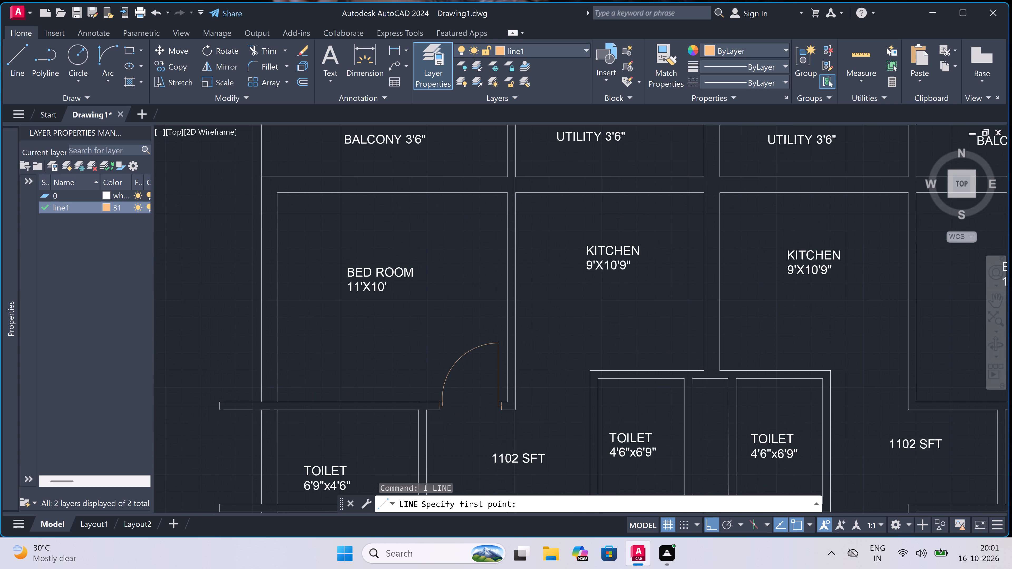
click(460, 378)
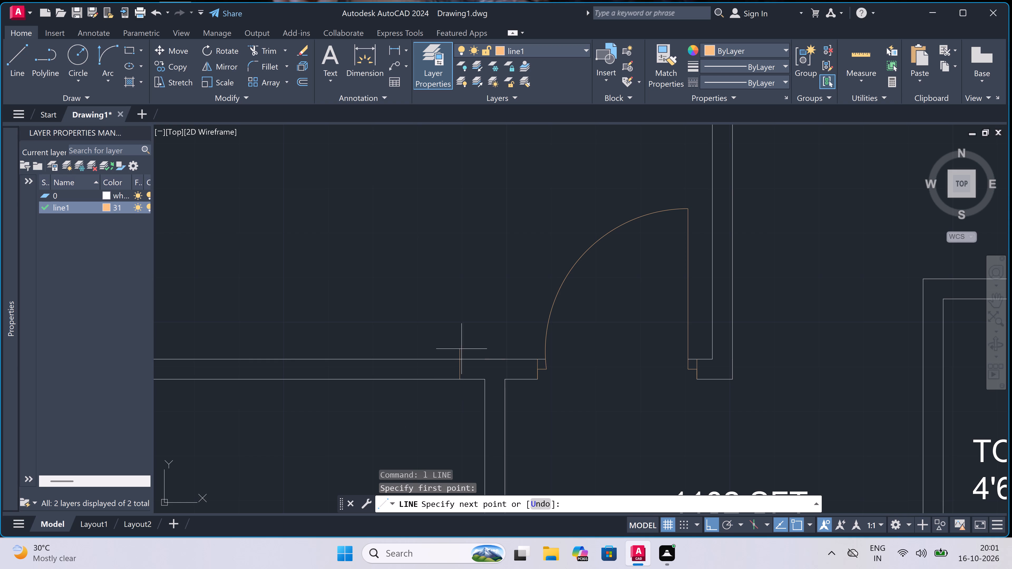
click(456, 364)
click(458, 373)
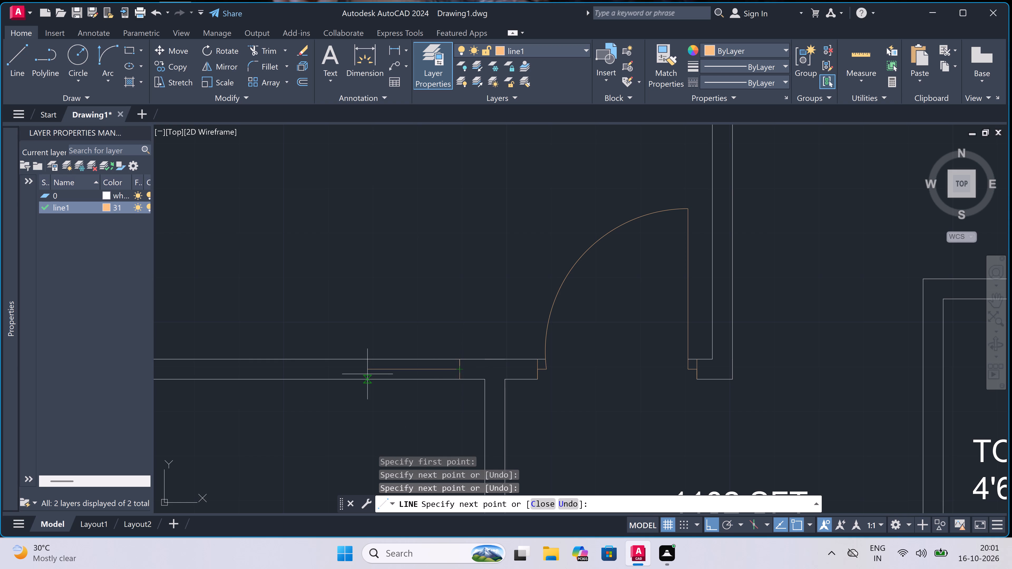
text(2")
key(space)
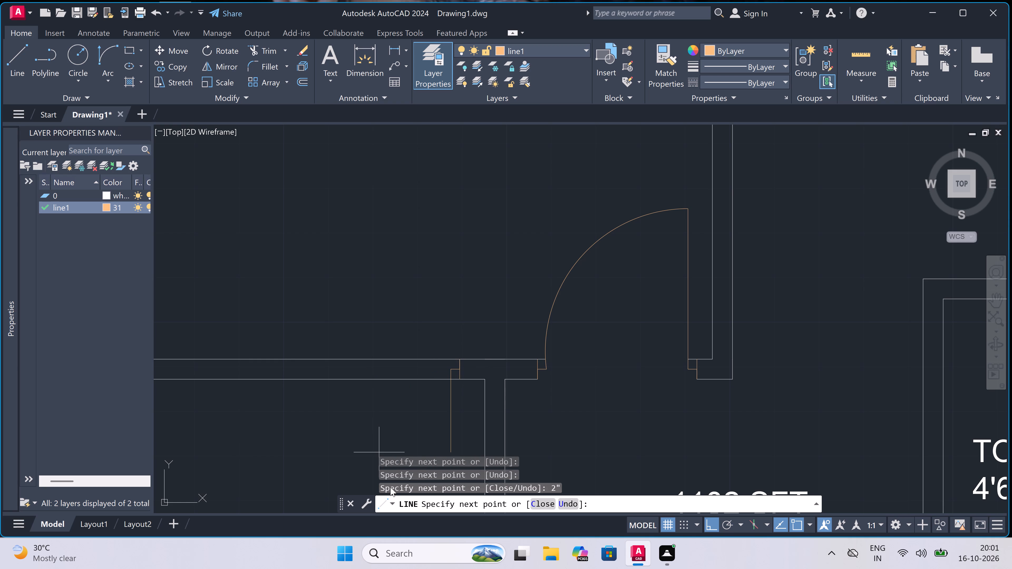
text(2')
key(space)
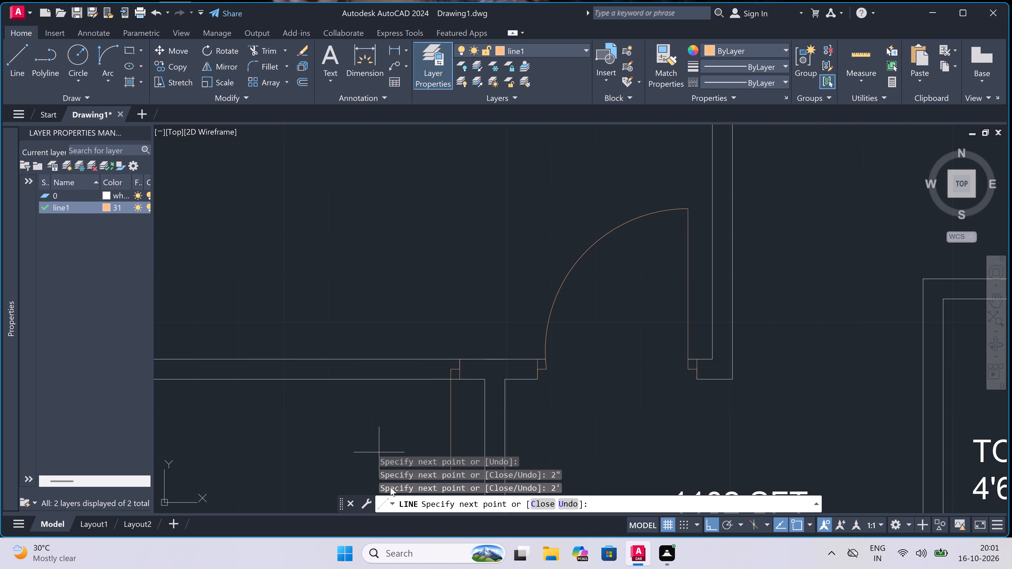
key(Escape)
Draw the toilet door's west jamb across the same wall, with a 2" stop running east from its midpoint.
key(space)
scroll(385, 393, down, 3)
scroll(334, 399, up, 1)
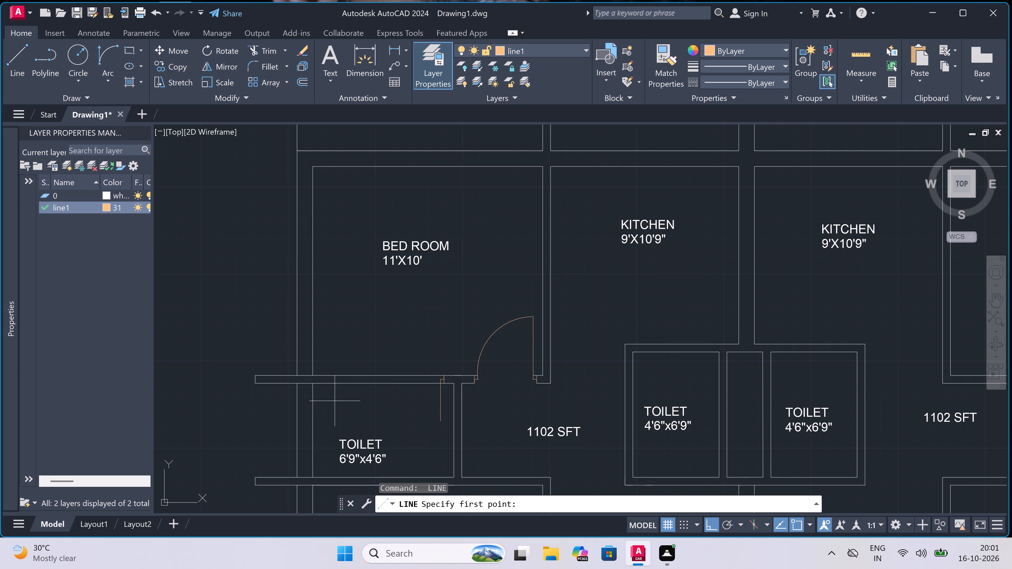
scroll(386, 399, up, 2)
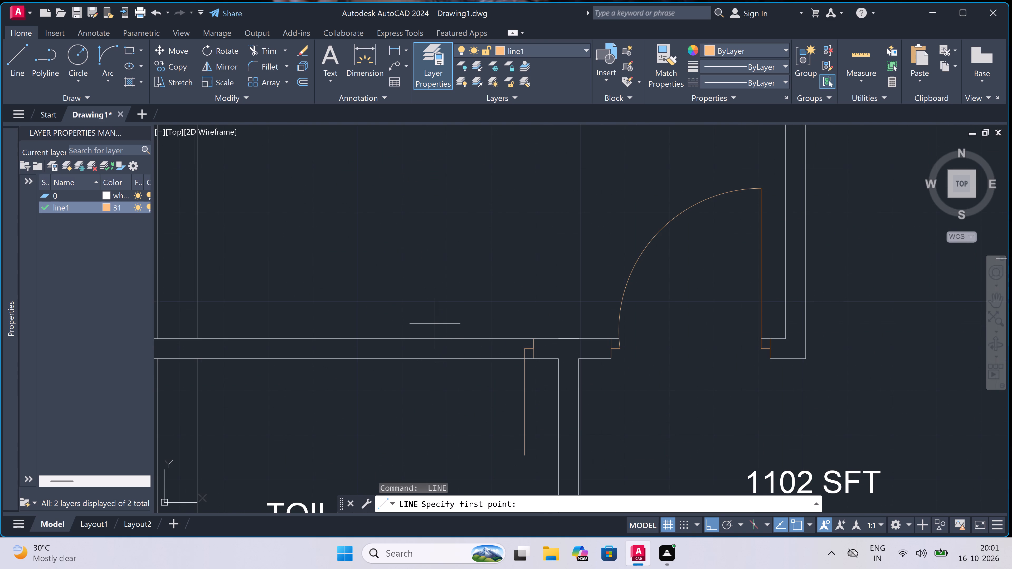
click(431, 340)
click(431, 354)
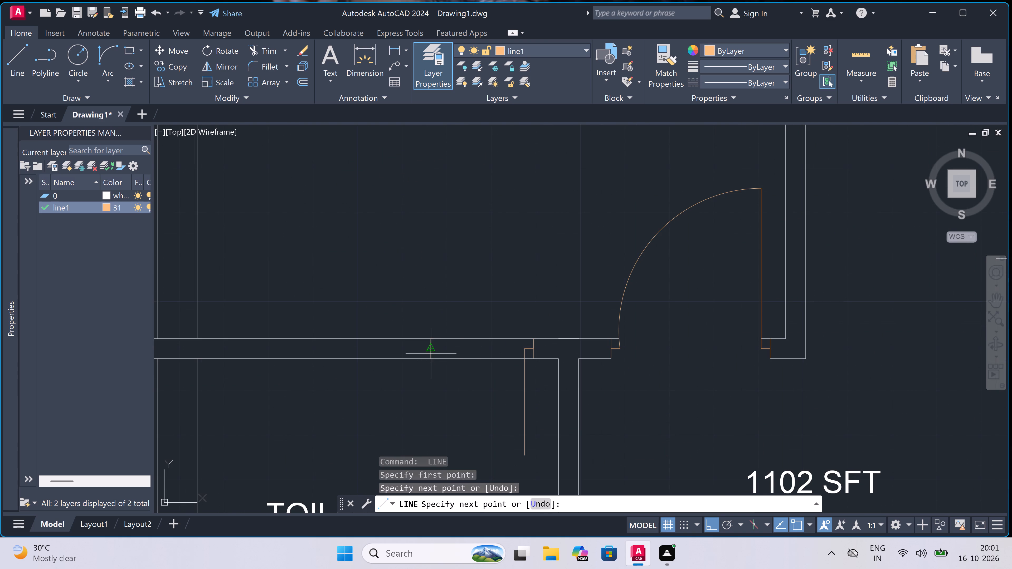
click(432, 349)
text(2")
key(space)
key(Escape)
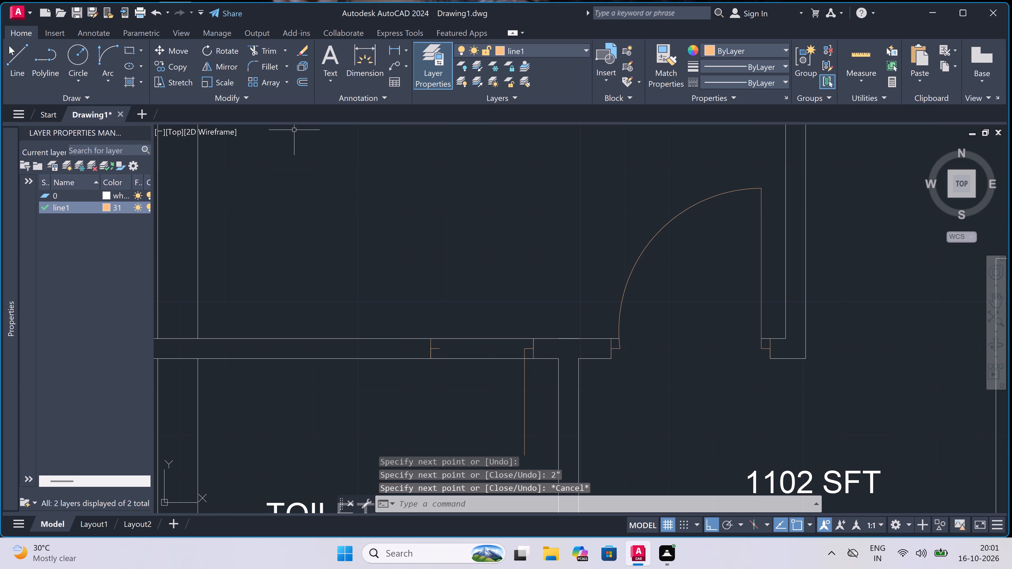
Draw the toilet door swing as a Start, End, Direction arc from the leaf's south end to the end of the west stop.
click(108, 48)
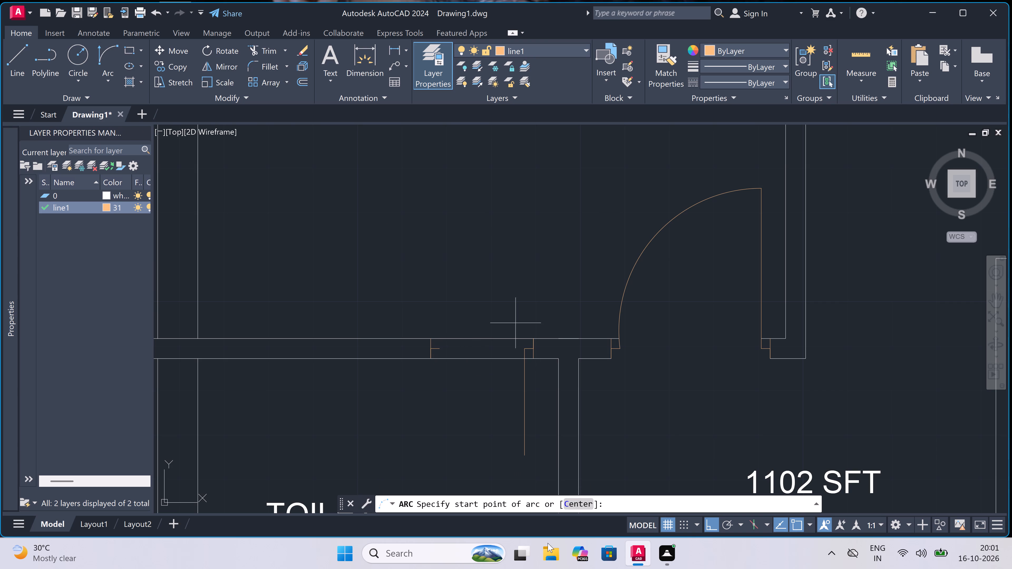
click(527, 455)
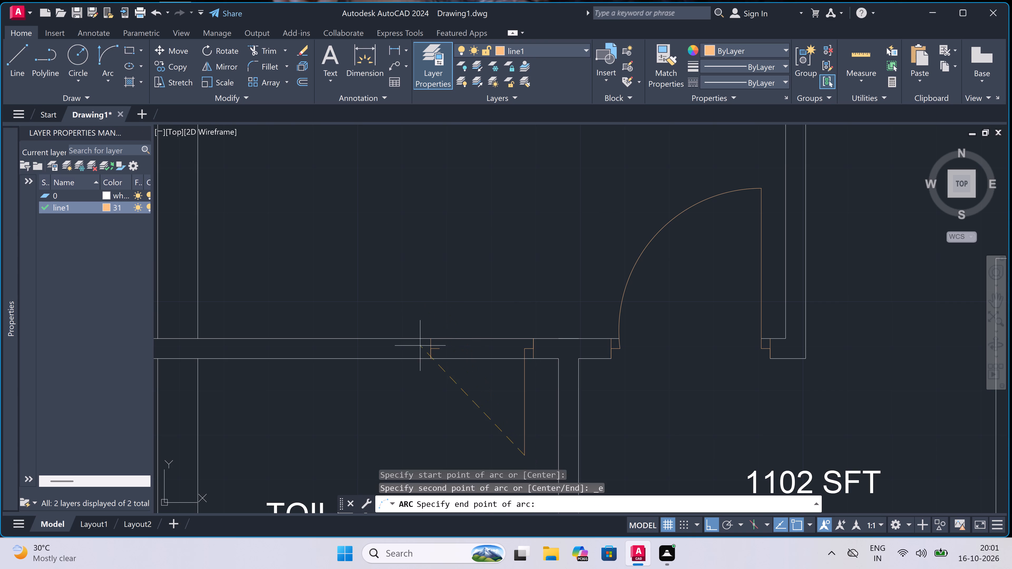
drag(443, 349, 441, 352)
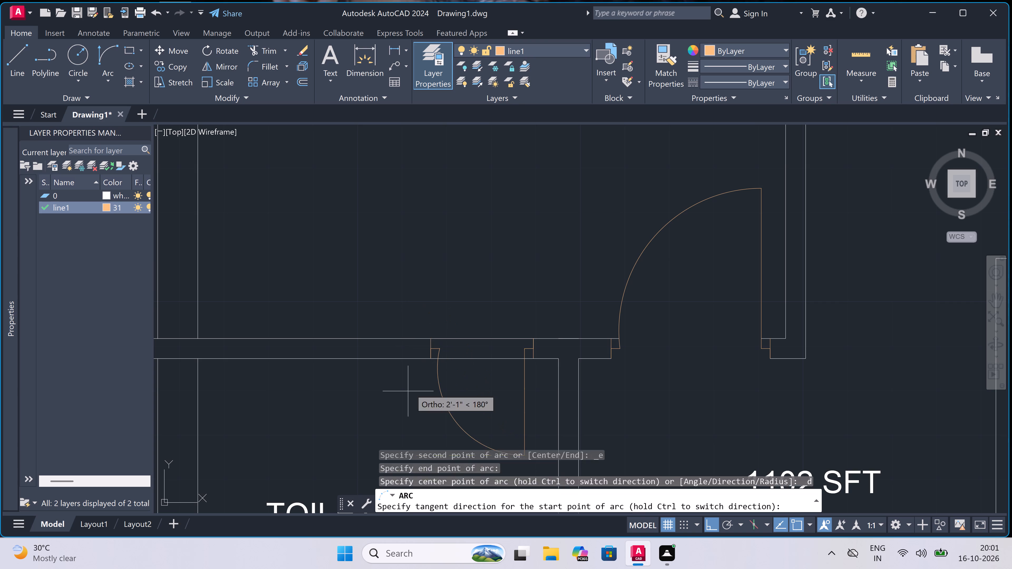
click(407, 393)
click(409, 390)
Trim the two wall lines between the toilet door's jambs to open the doorway.
text(tr)
key(space)
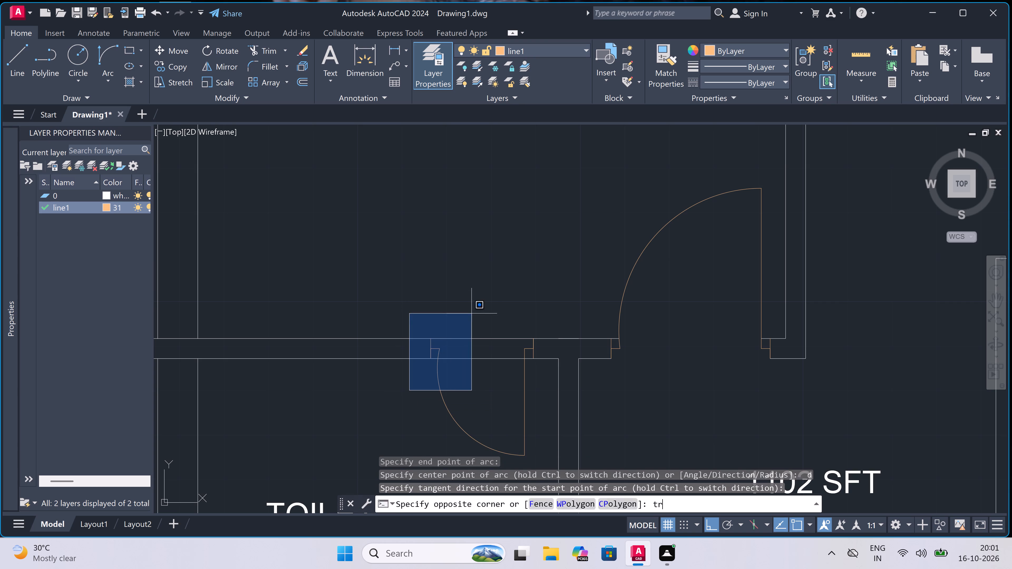
click(493, 313)
click(490, 404)
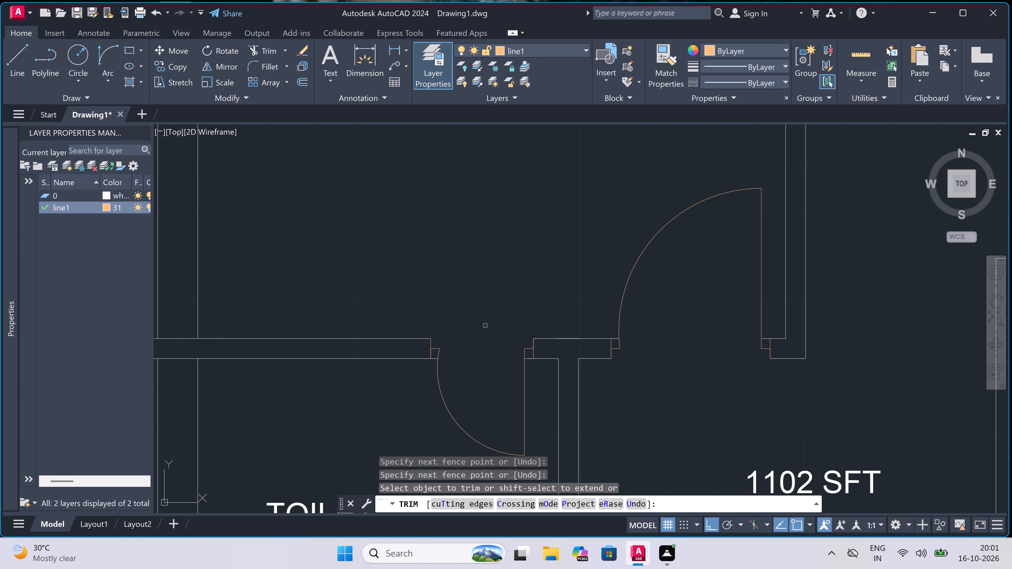
key(Escape)
Near the east end of the wall between the northwest bedroom and balcony, draw a line across it, a 2" stop westward and a 2' leaf northward.
scroll(485, 326, down, 4)
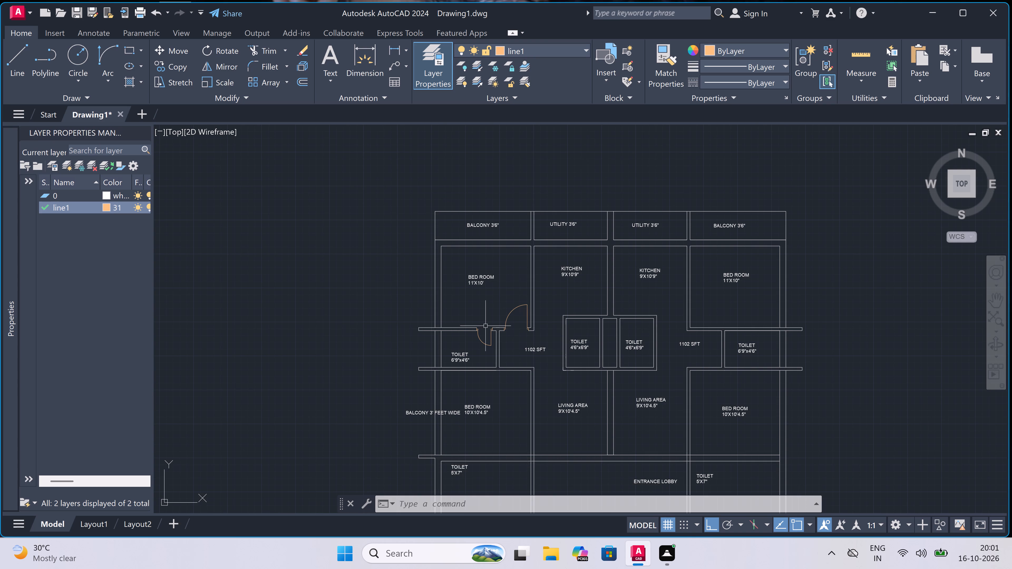
scroll(485, 326, down, 2)
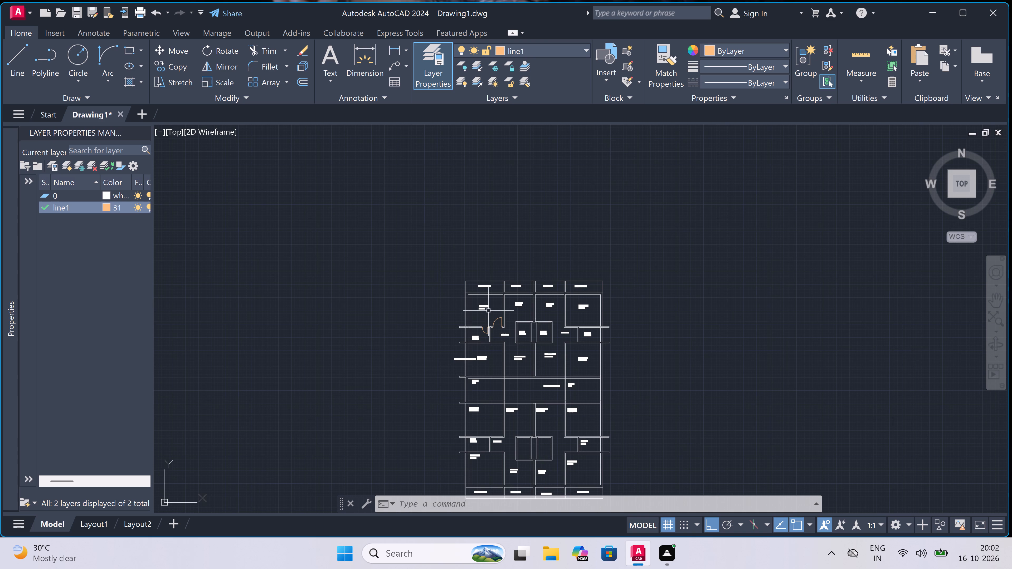
scroll(488, 311, up, 1)
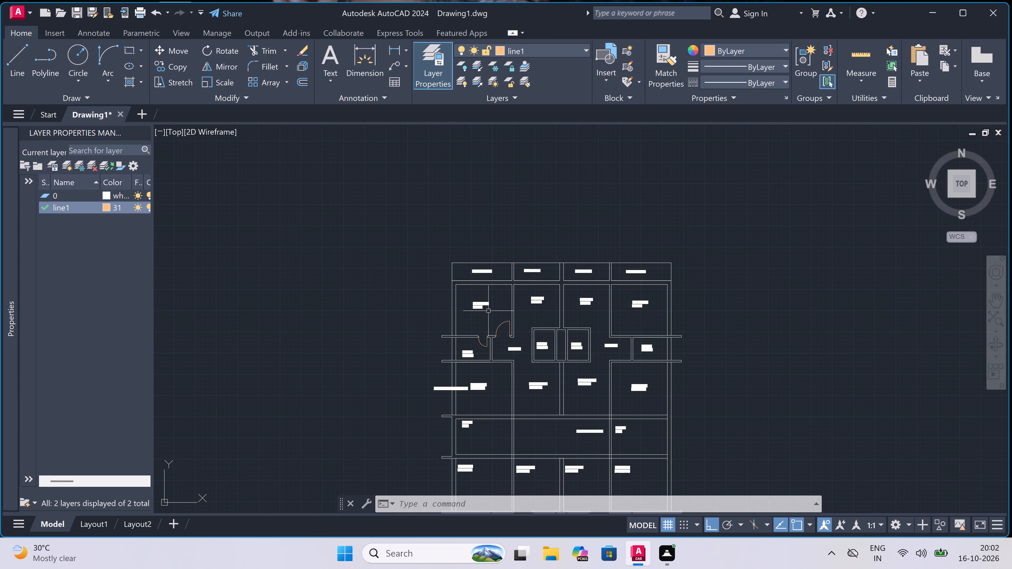
scroll(489, 311, down, 1)
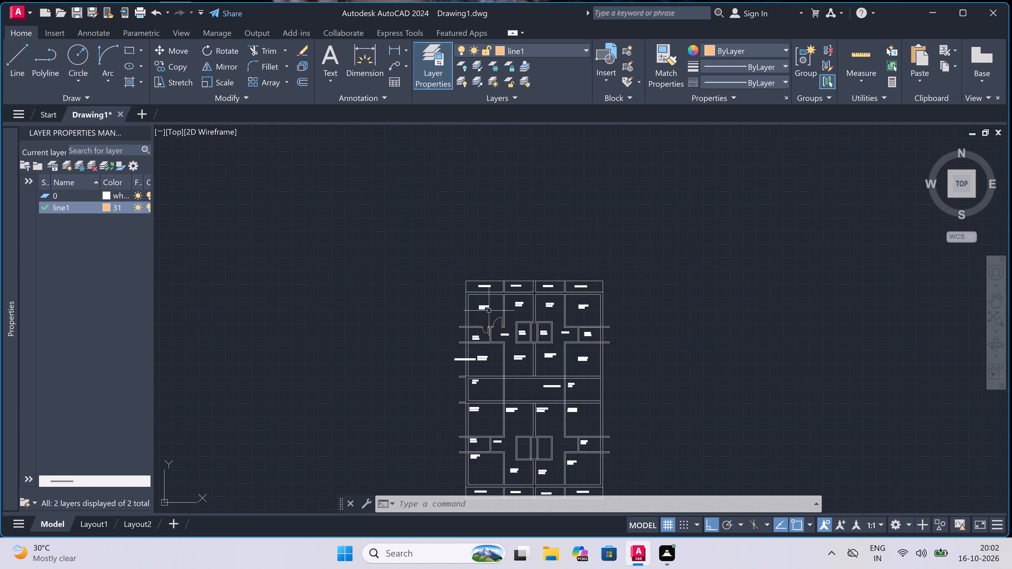
scroll(489, 297, up, 3)
scroll(517, 239, up, 3)
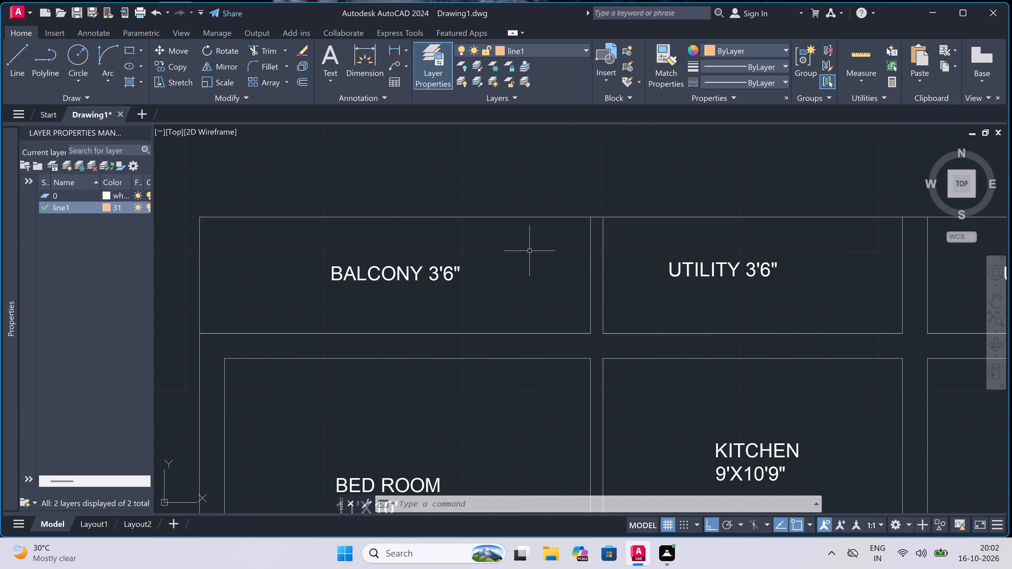
key(space)
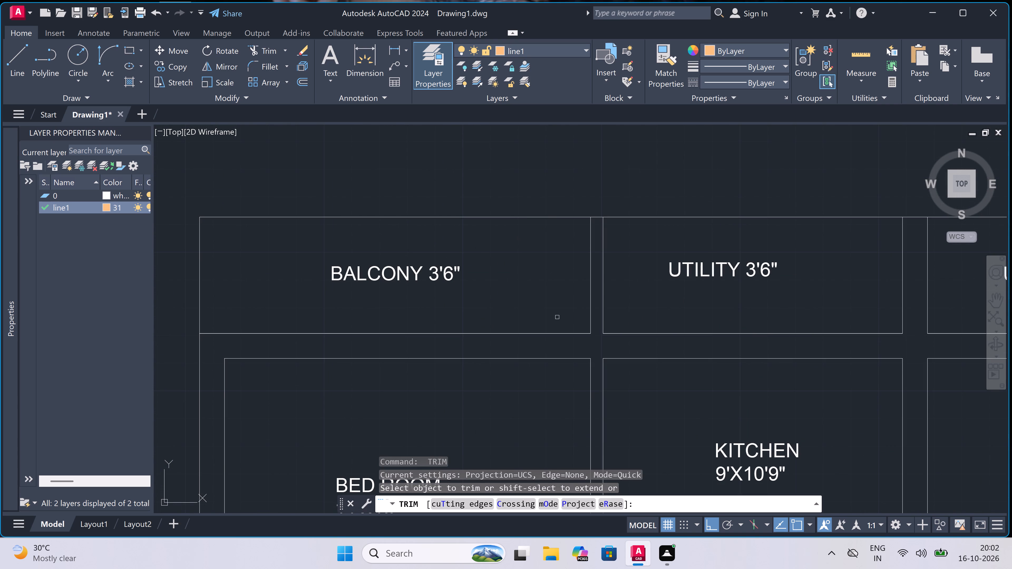
key(Escape)
key(l)
key(space)
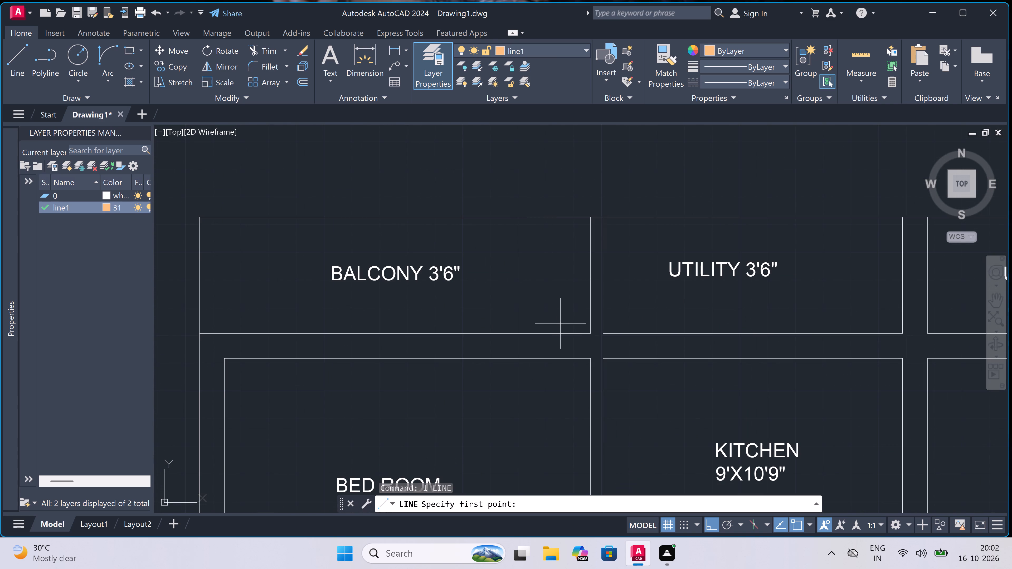
click(566, 331)
click(564, 360)
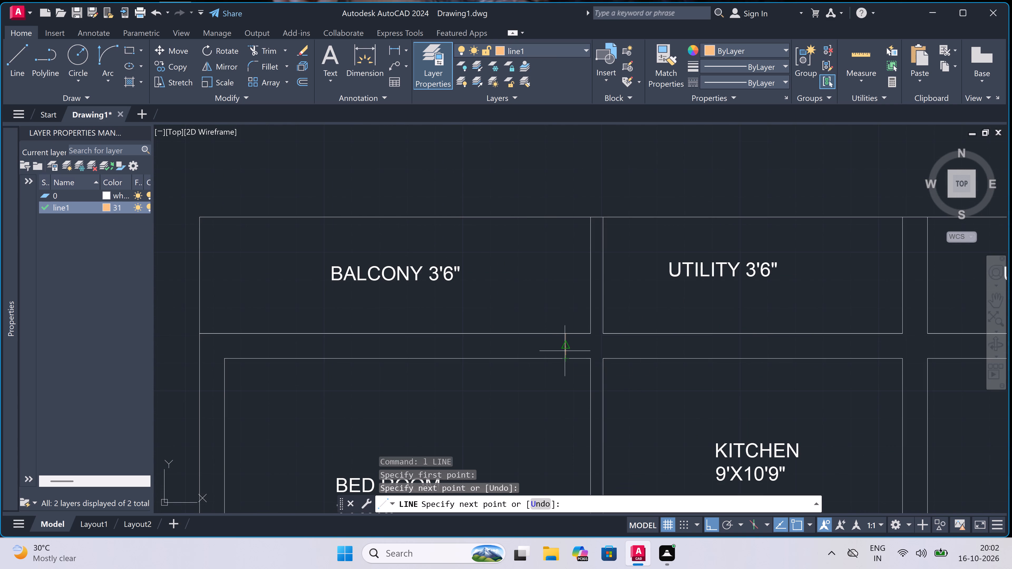
click(565, 350)
text(2")
key(space)
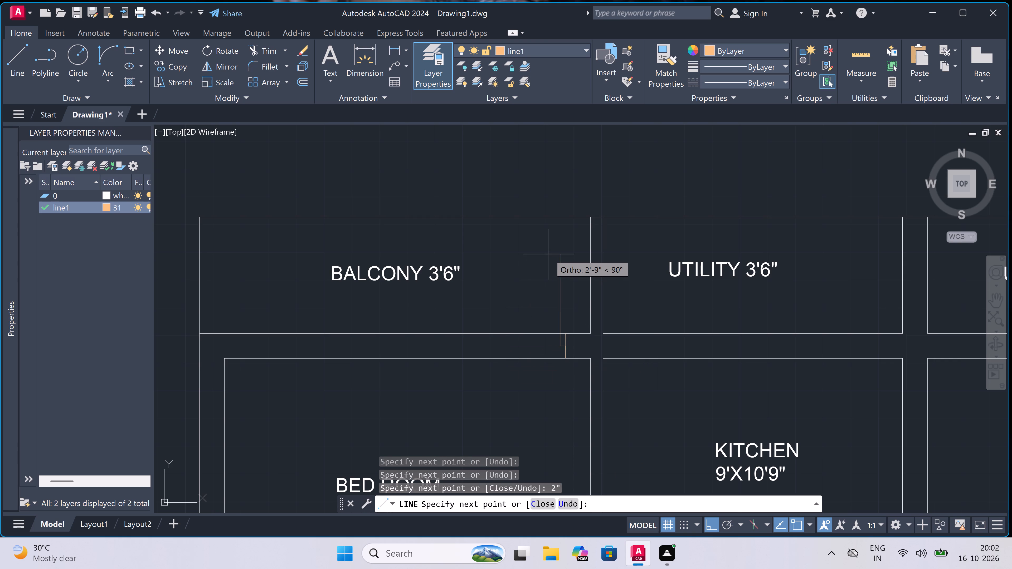
key(2)
text(')
key(space)
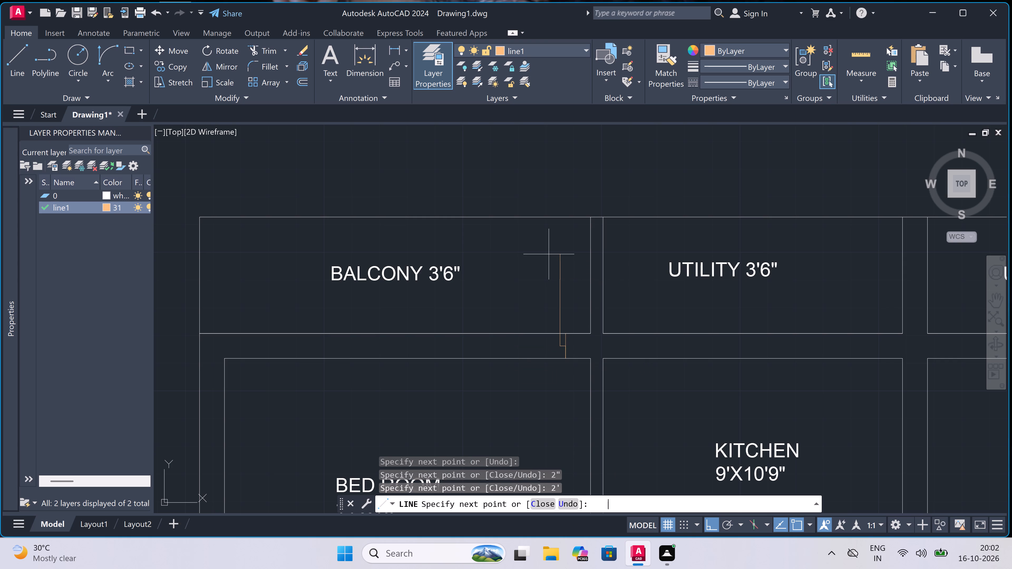
key(Escape)
Draw the balcony door's west jamb across the same wall, with a 2" stop running east from its midpoint.
key(space)
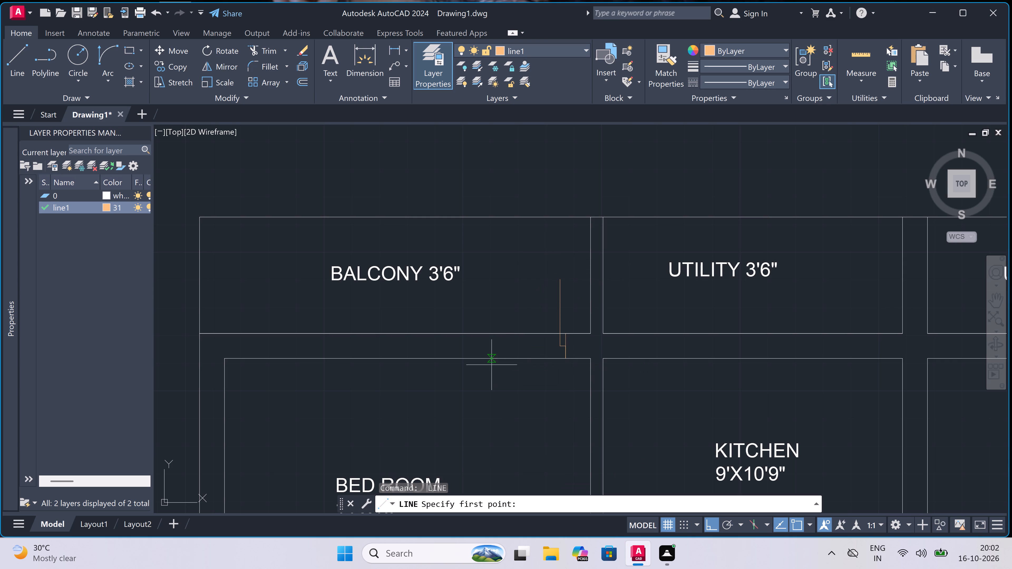
scroll(497, 343, up, 1)
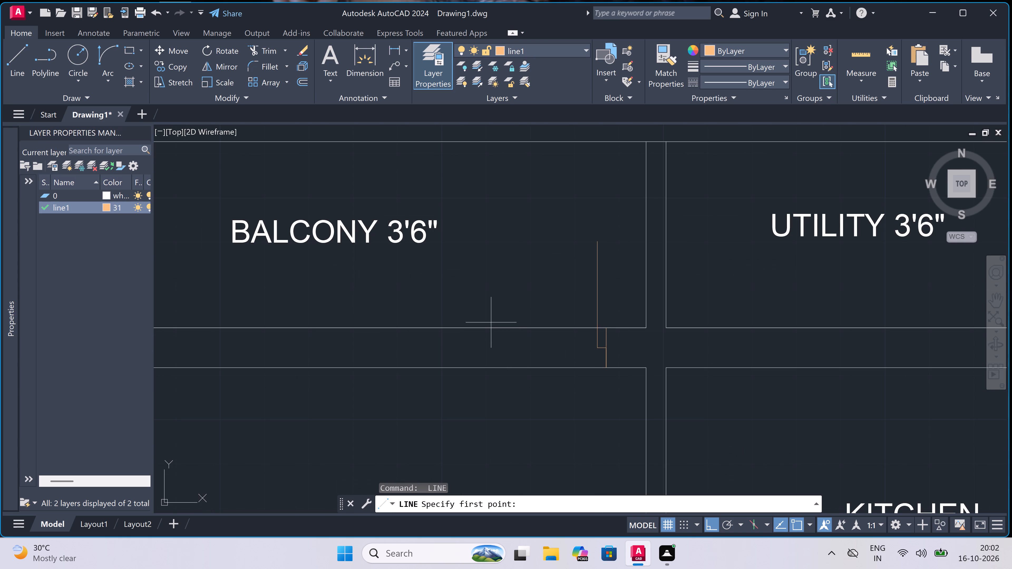
click(499, 329)
click(497, 366)
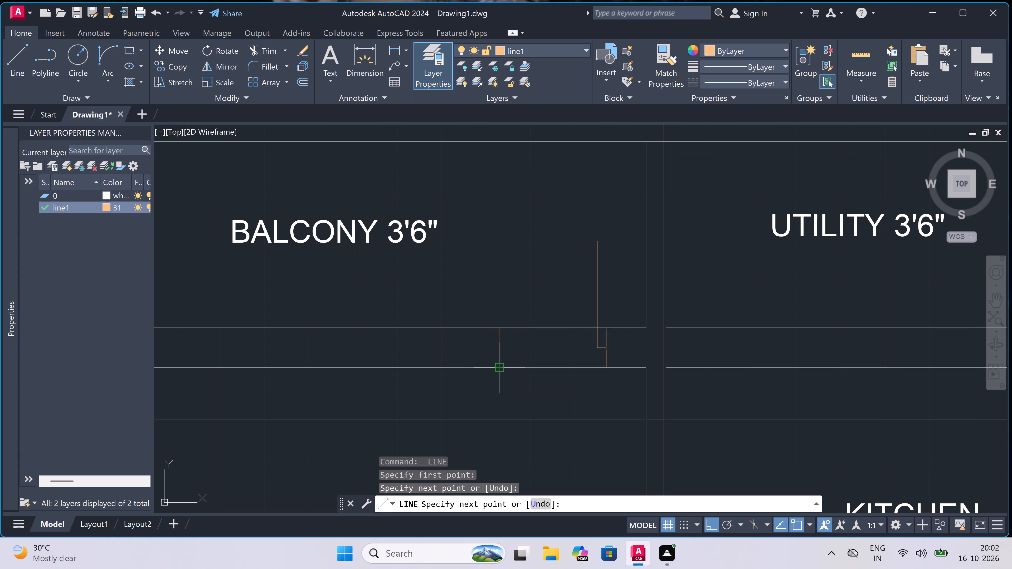
click(503, 347)
text(2")
key(space)
key(Escape)
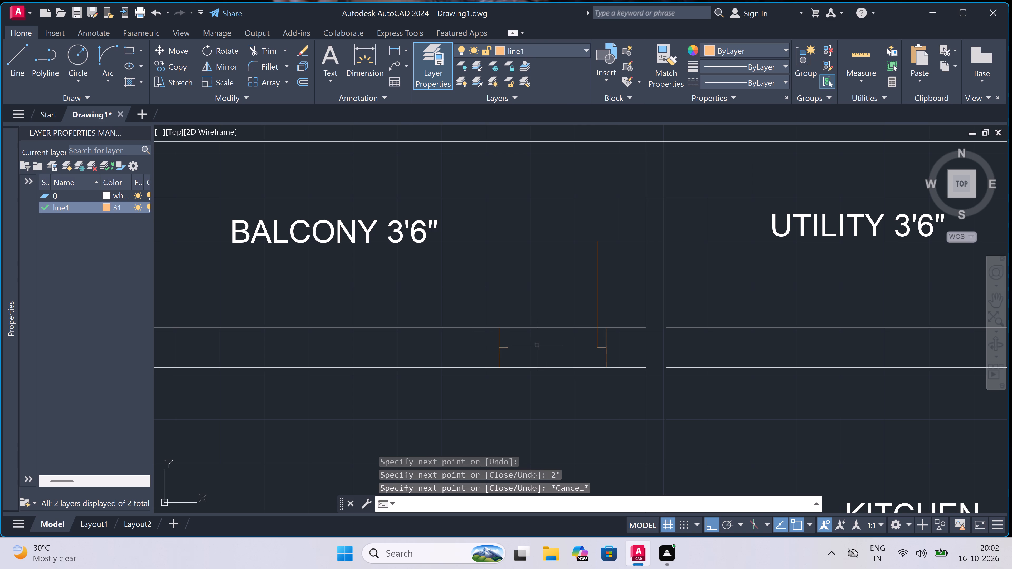
Draw the balcony door swing as a Start, End, Direction arc from the leaf's north end to the end of the west stop.
drag(103, 54, 120, 57)
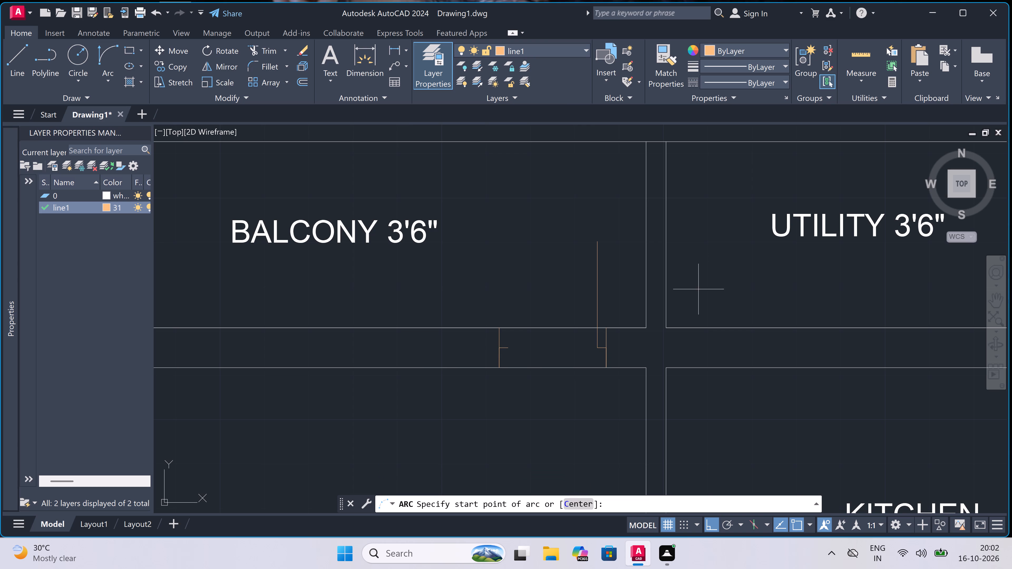
drag(598, 246, 590, 260)
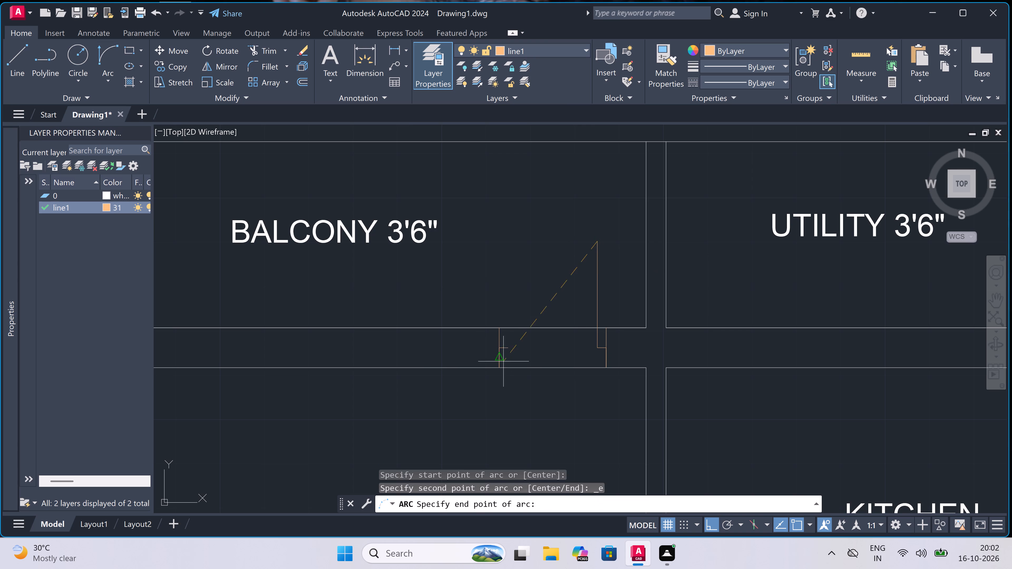
drag(512, 345, 512, 342)
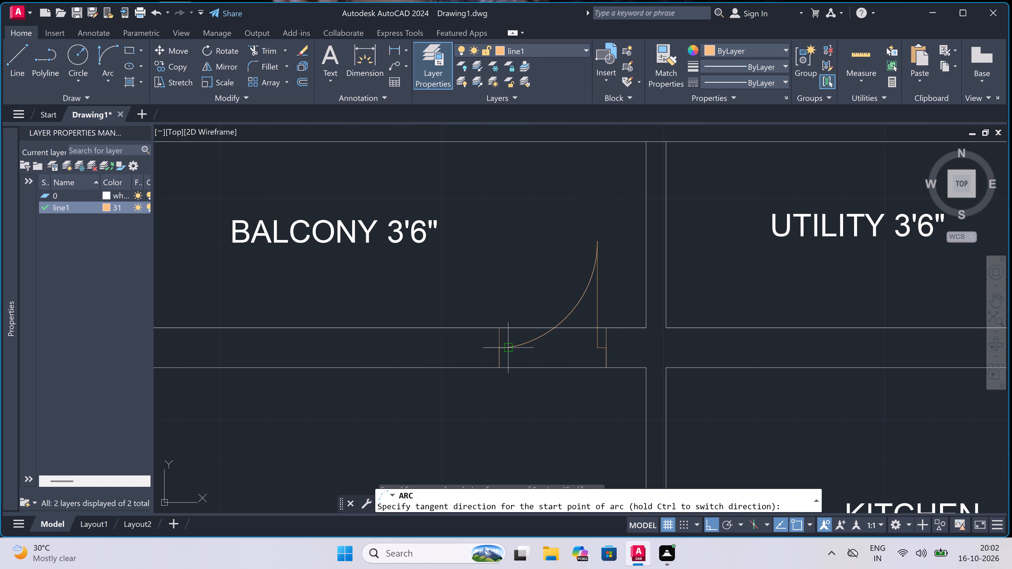
drag(512, 342, 512, 340)
click(497, 269)
Trim the two wall lines across the balcony doorway to open it.
text(tr)
key(space)
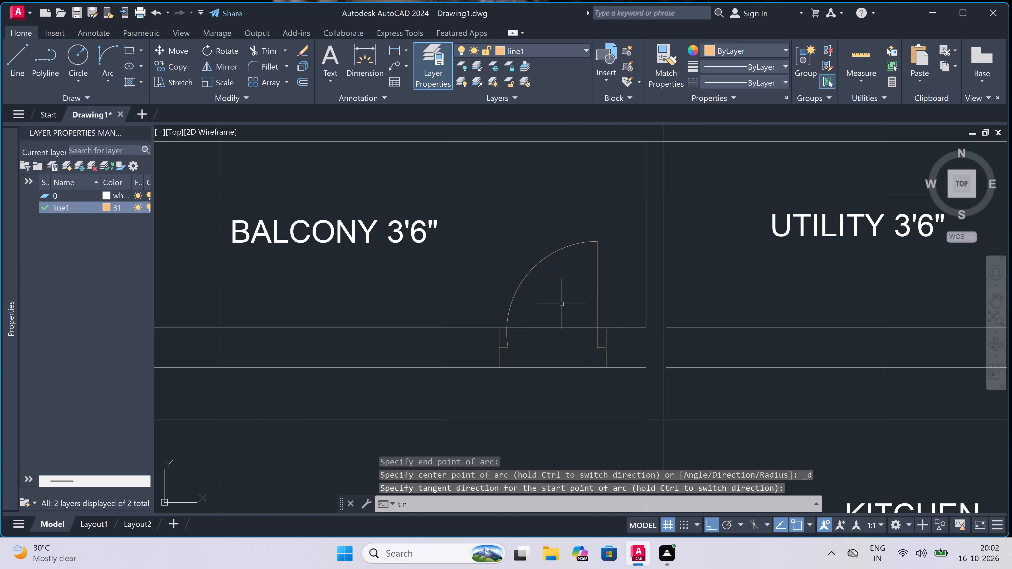
drag(563, 305, 563, 310)
click(564, 385)
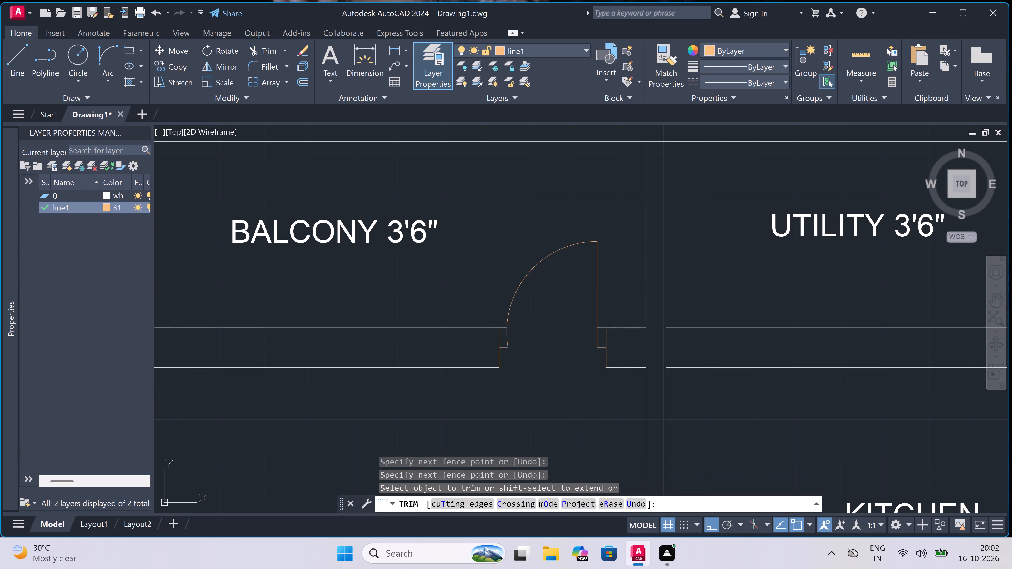
key(Escape)
Near the west end of the wall between the western kitchen and utility, draw a jamb across it, a 2" stop eastward and a 2' leaf northward.
scroll(551, 336, down, 4)
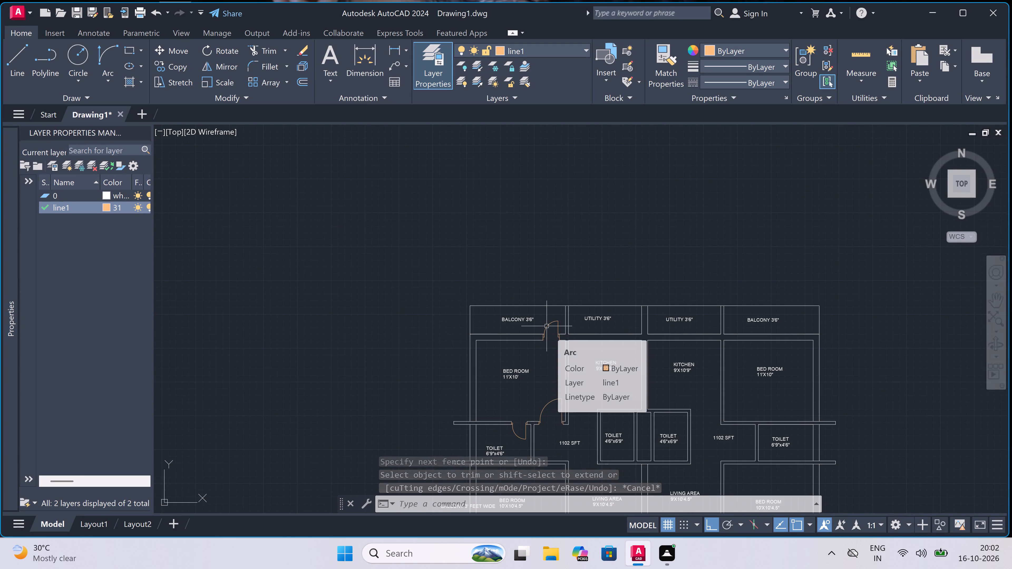
scroll(534, 335, up, 2)
scroll(674, 292, up, 1)
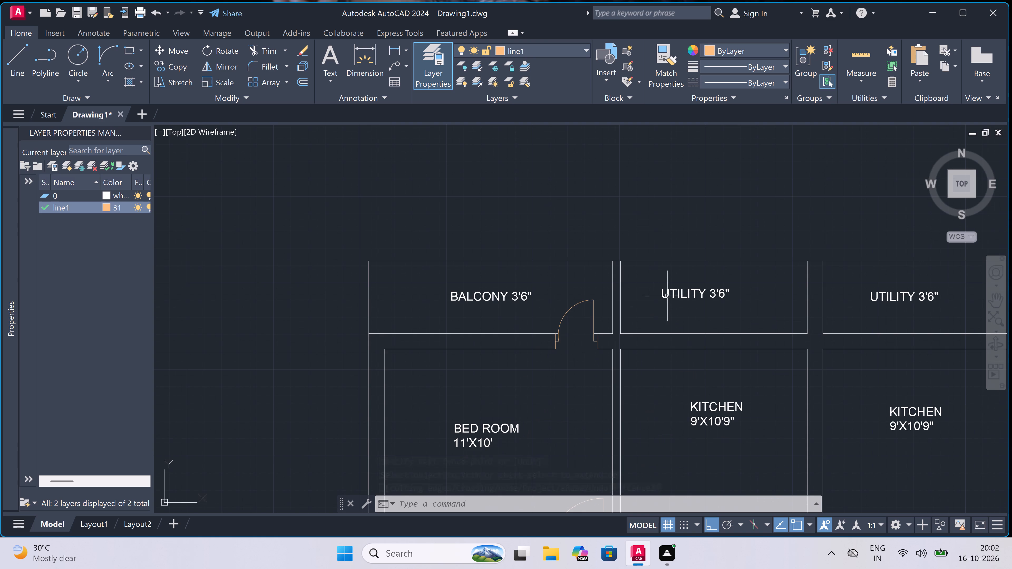
scroll(674, 292, up, 1)
text(l)
key(space)
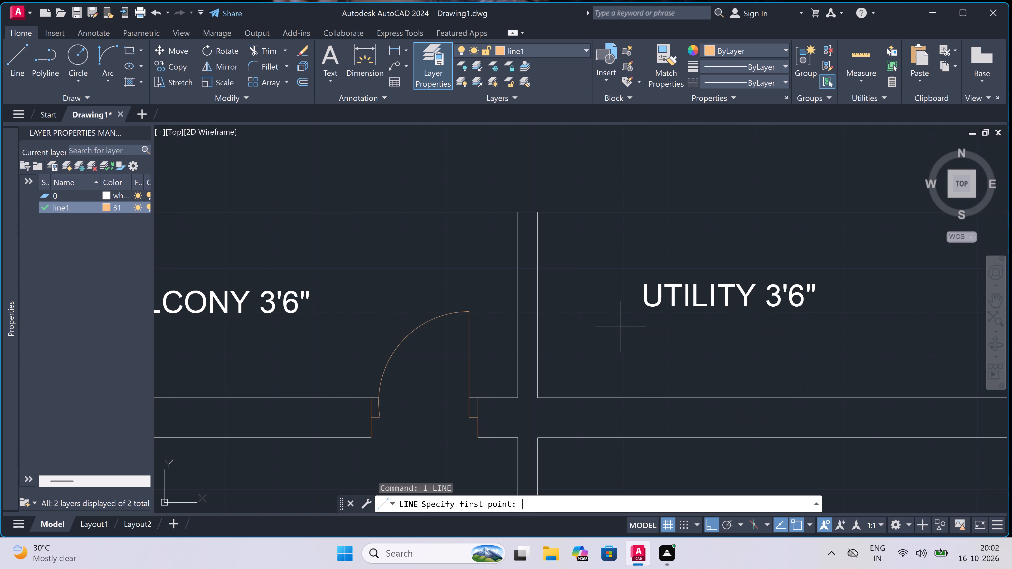
click(568, 400)
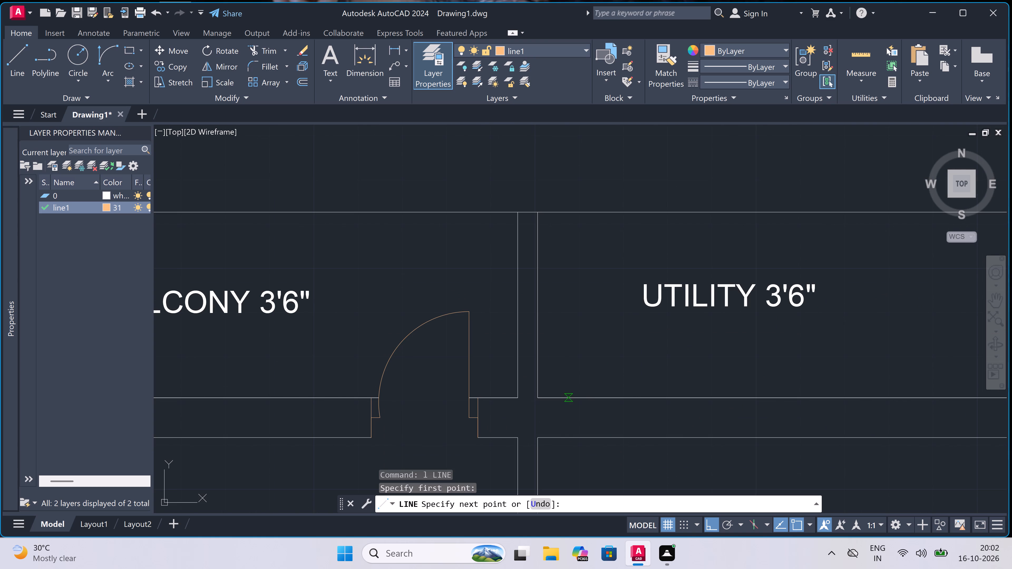
click(568, 443)
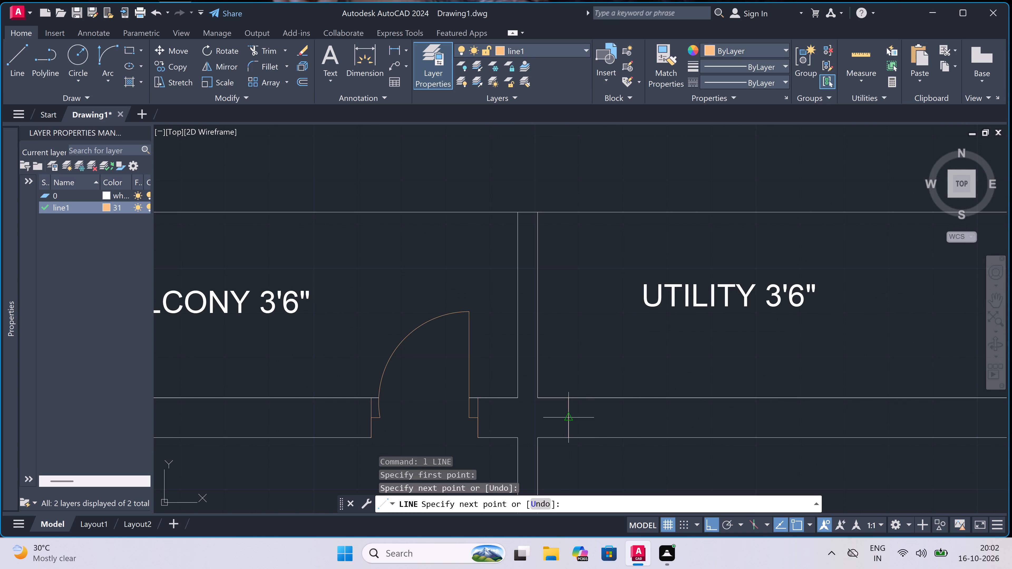
click(569, 418)
text(2")
key(space)
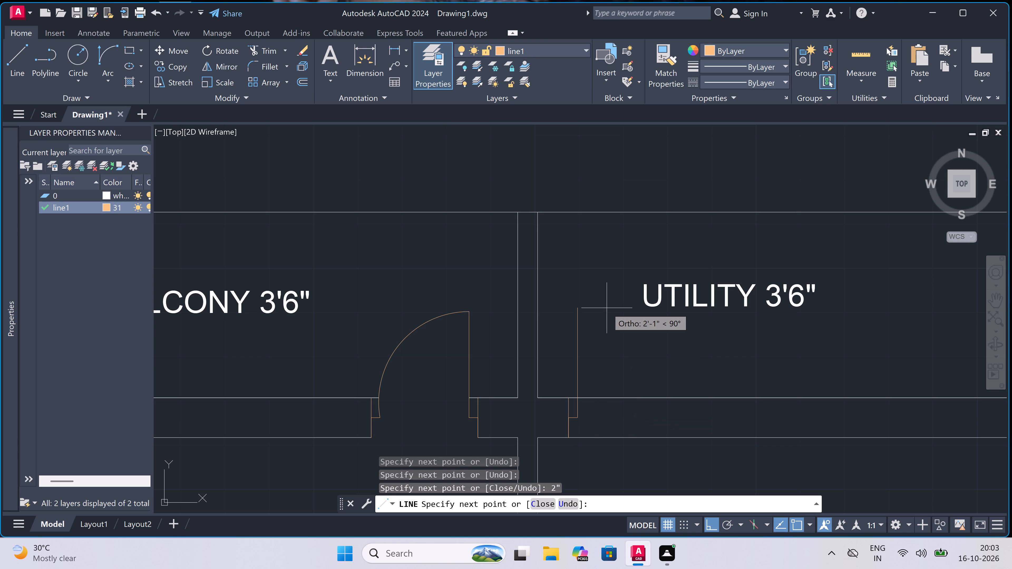
text(2')
key(space)
key(Escape)
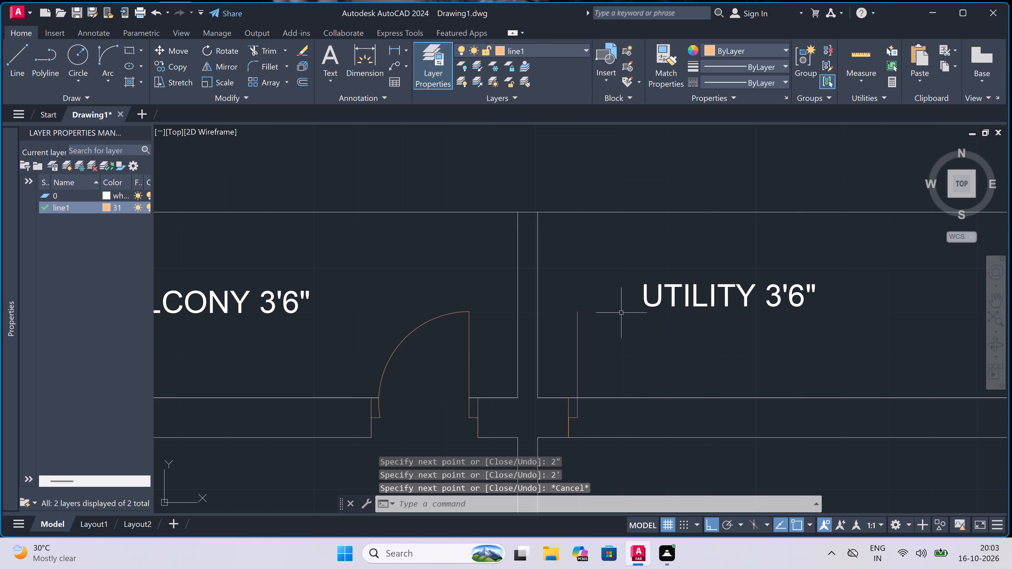
Draw the western utility door's east jamb across the same wall, with a 2" stop running west from its midpoint.
key(space)
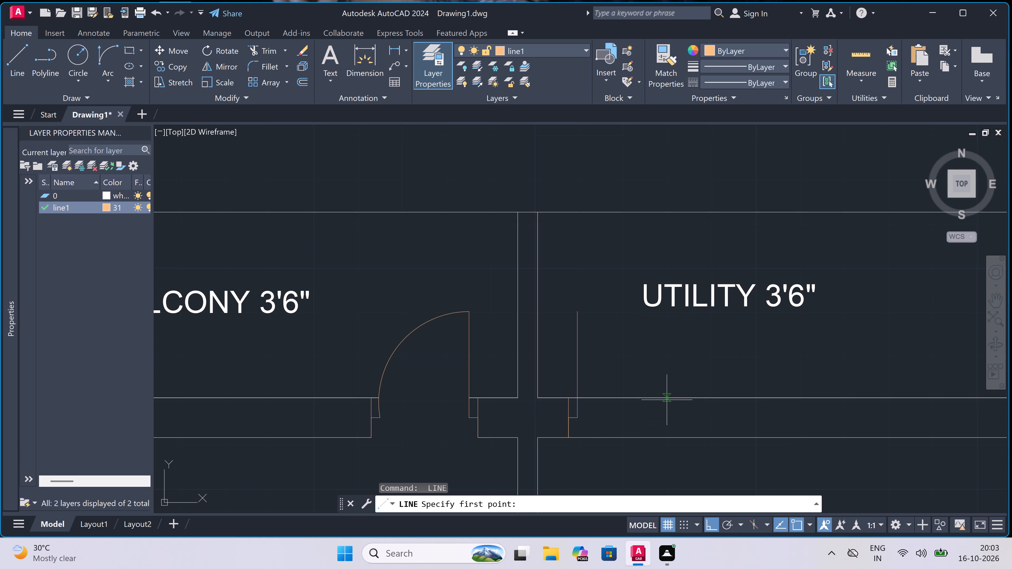
click(669, 397)
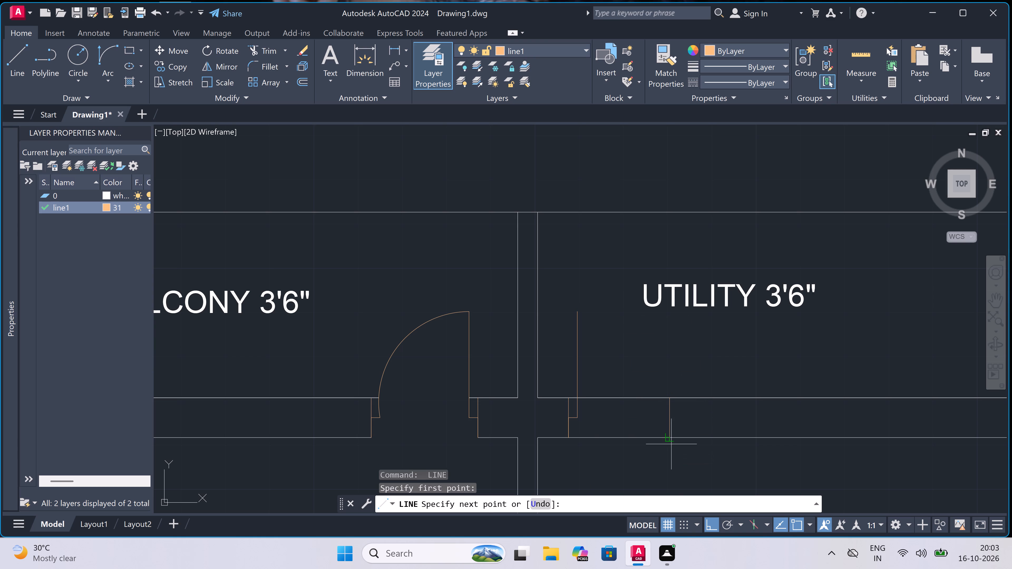
click(670, 439)
click(671, 416)
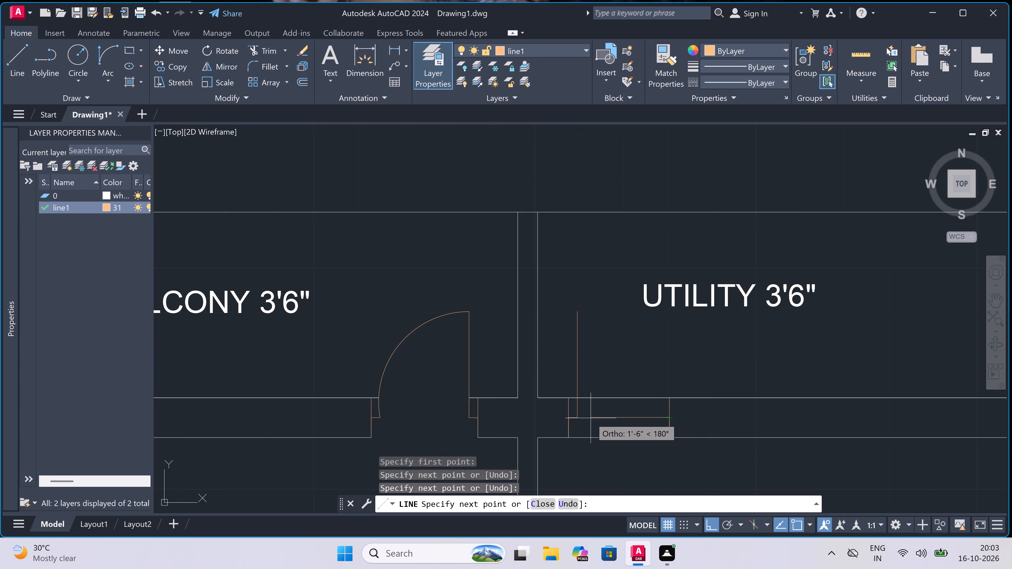
text(2")
key(space)
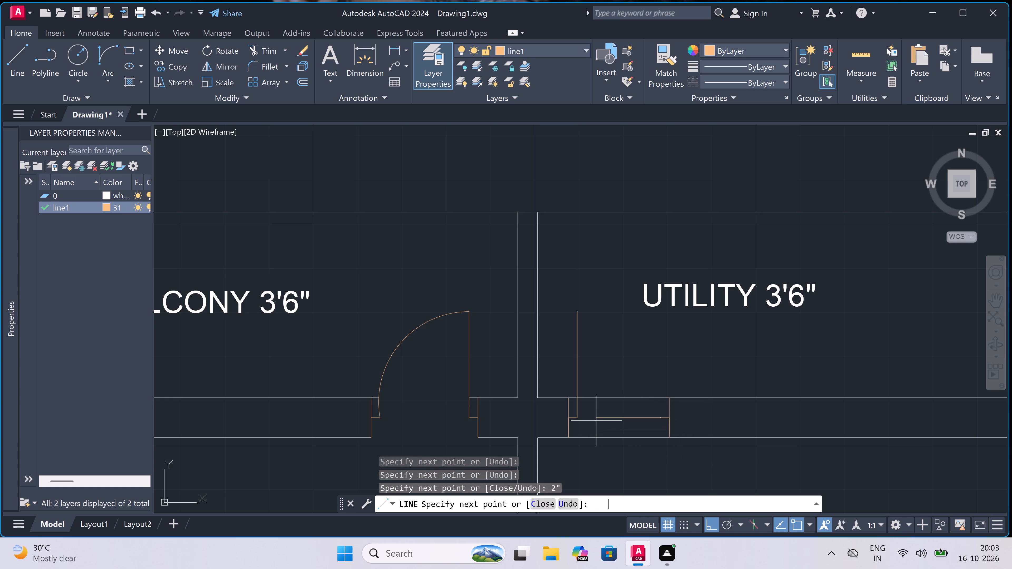
key(Escape)
Draw the western utility door swing as a Start, End, Direction arc from the leaf's north end to the end of the east stop.
click(106, 48)
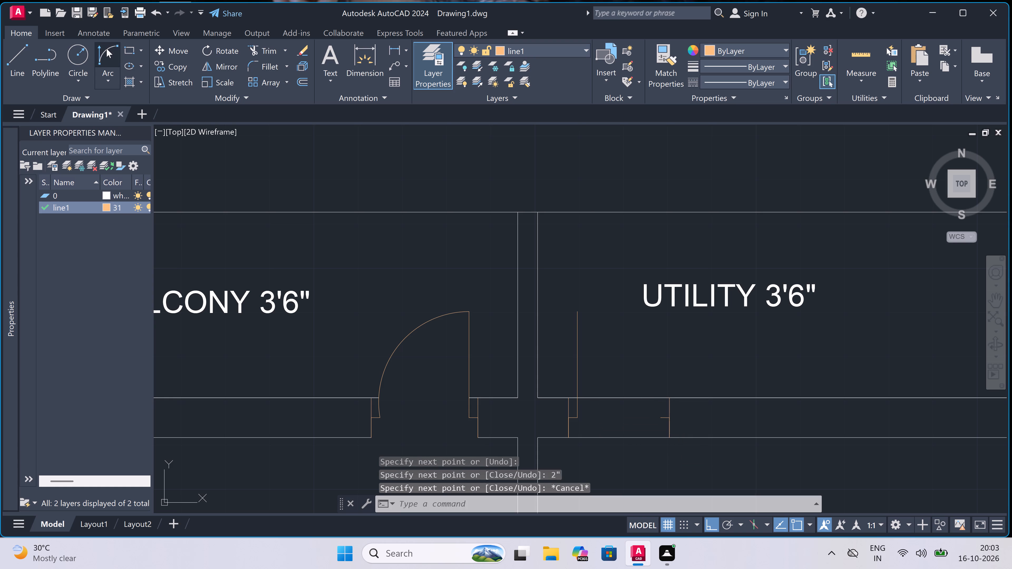
click(576, 314)
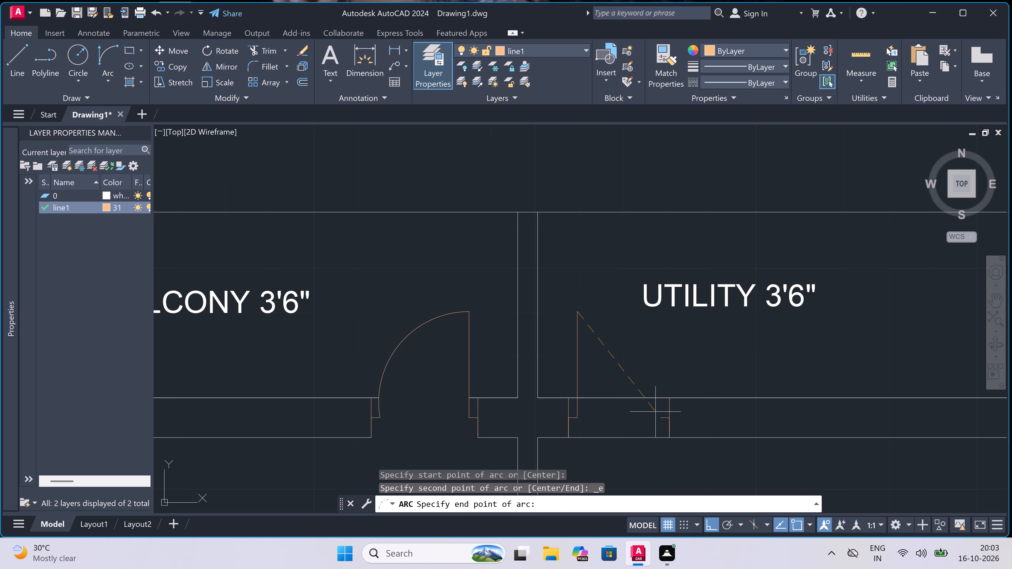
click(660, 414)
click(674, 338)
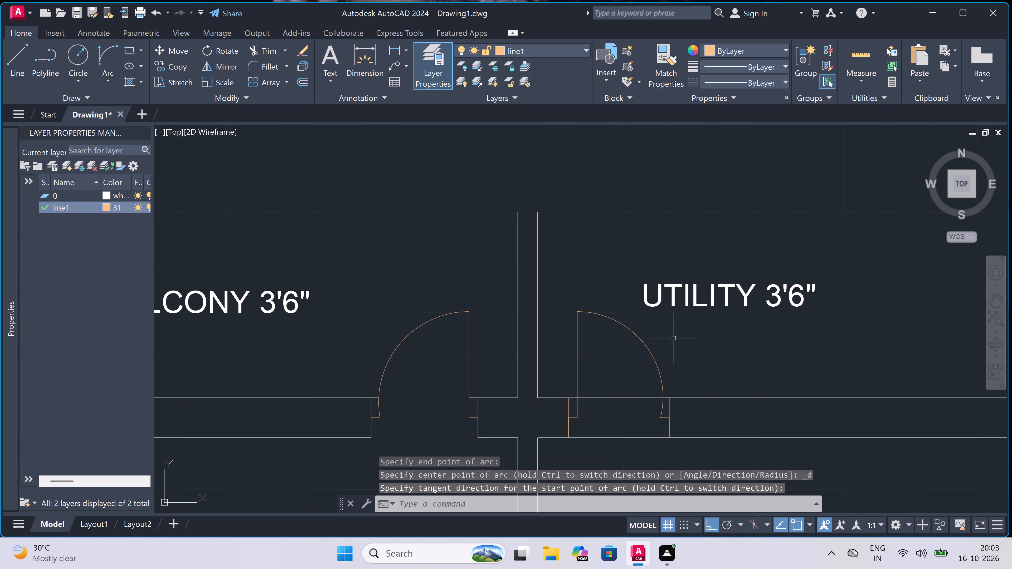
Trim the two wall lines across the western utility doorway to open it.
key(t)
text(r)
key(space)
scroll(674, 338, down, 3)
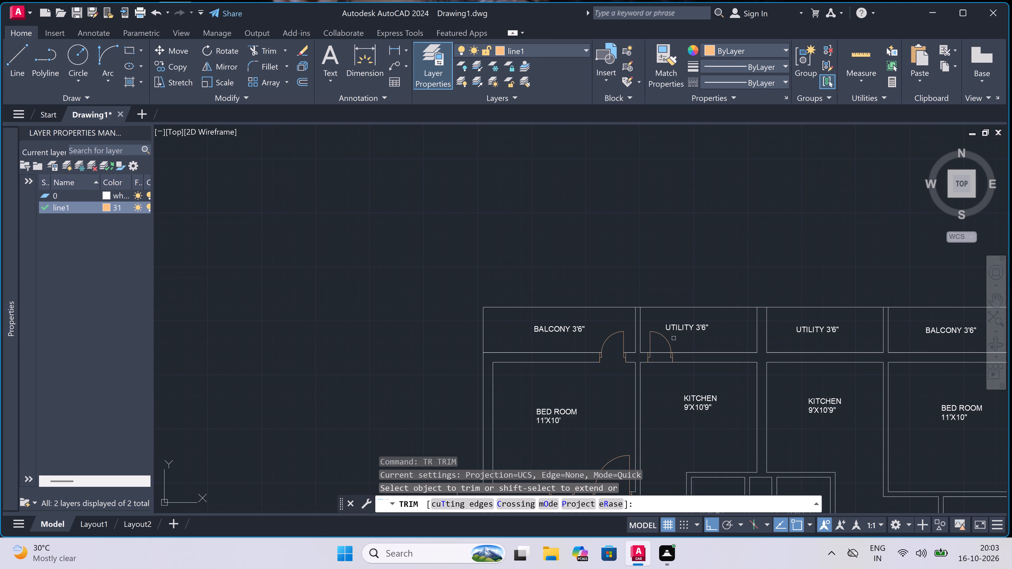
scroll(664, 359, up, 1)
click(643, 384)
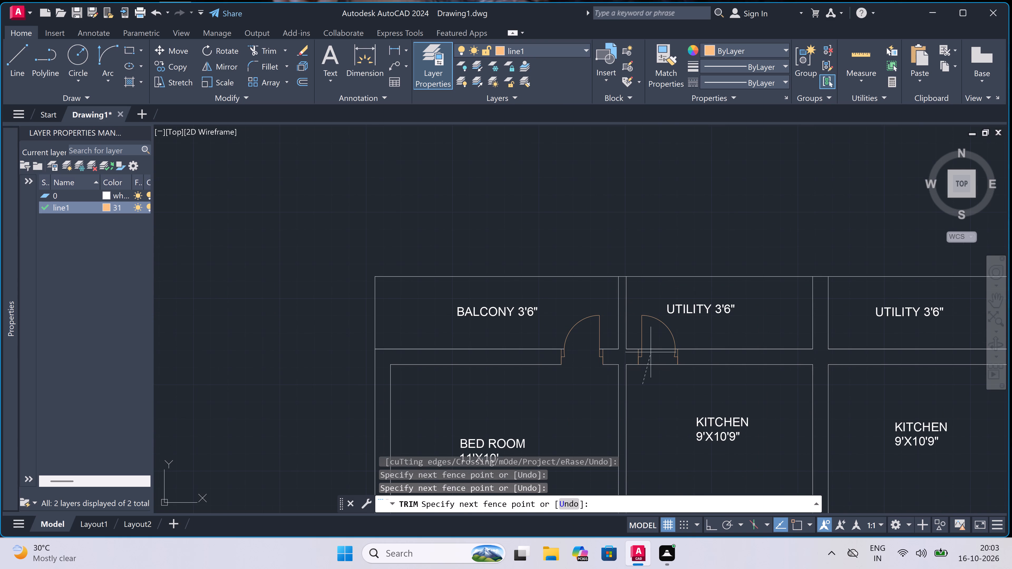
click(653, 345)
key(Escape)
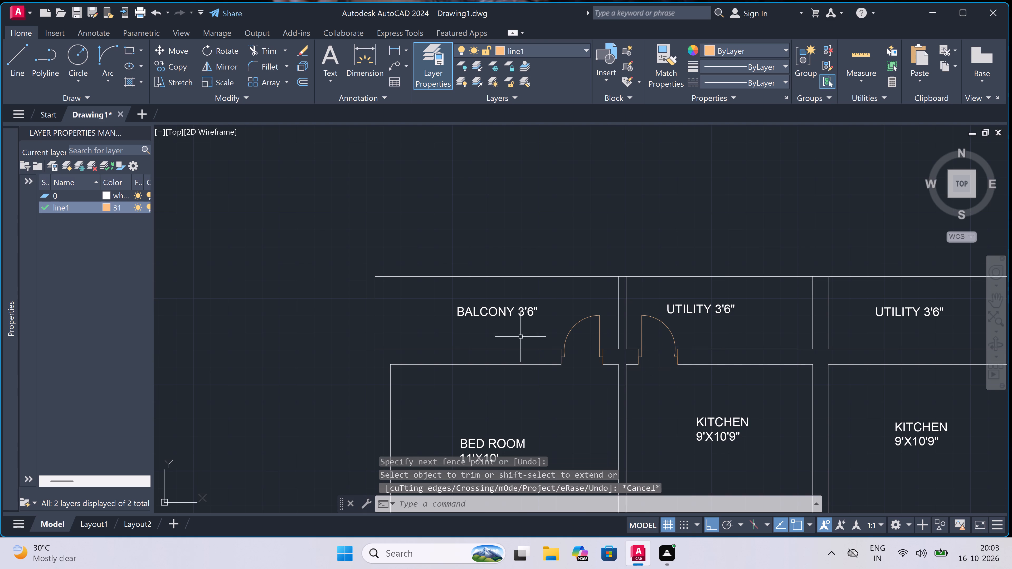
Near the east end of the wall between the eastern kitchen and utility, draw a jamb across it, a 2" stop westward and a 2' leaf northward.
scroll(520, 337, down, 4)
scroll(559, 333, up, 3)
key(l)
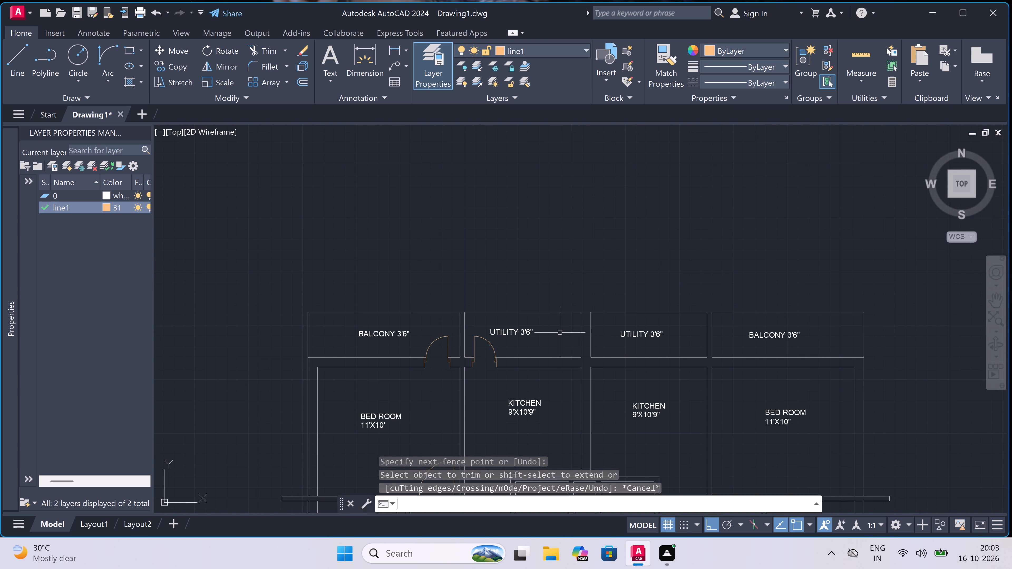
key(space)
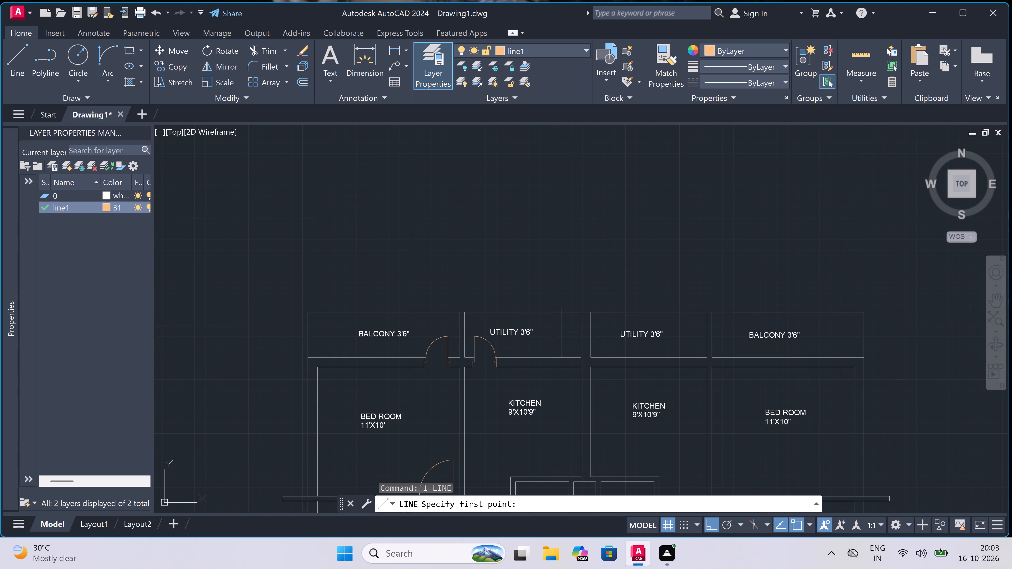
scroll(561, 333, down, 2)
scroll(588, 328, up, 4)
scroll(612, 351, down, 2)
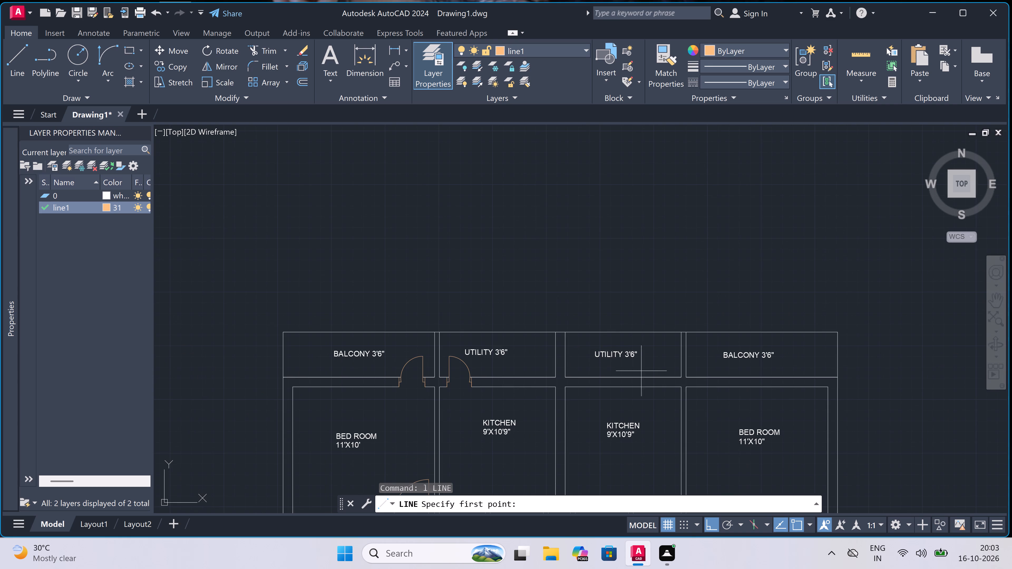
scroll(670, 382, up, 3)
click(688, 367)
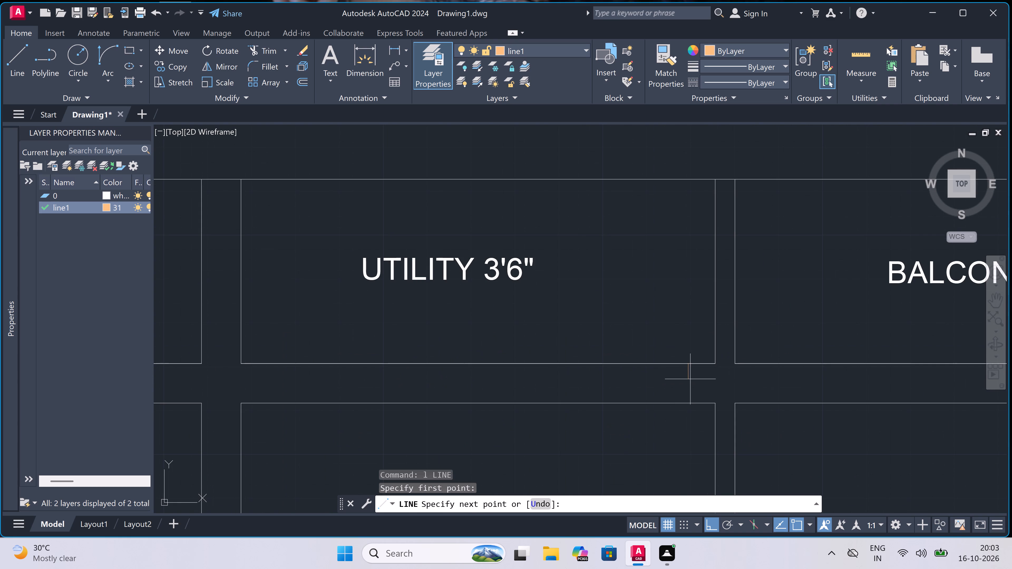
click(692, 400)
click(692, 378)
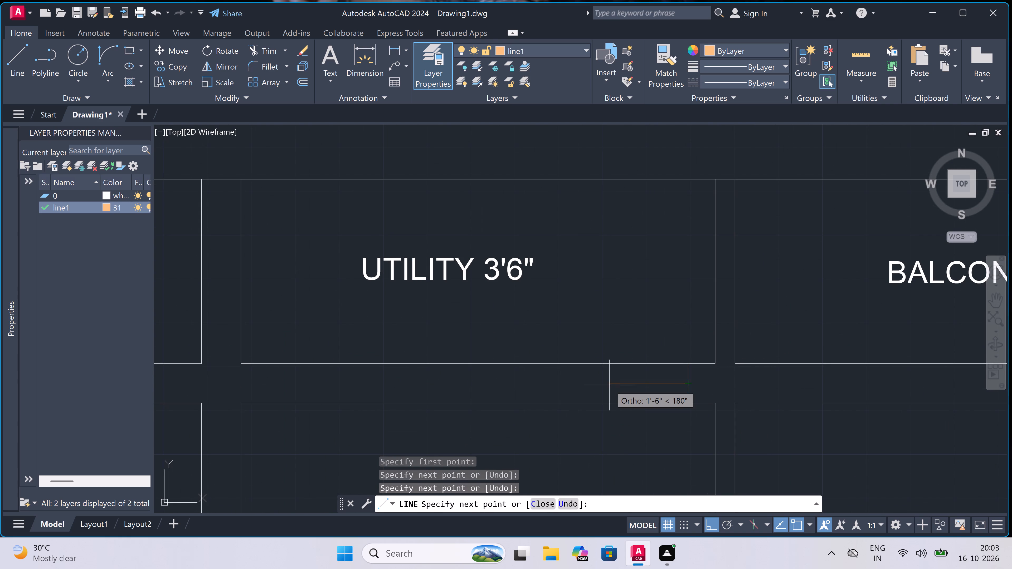
key(2)
text(")
key(space)
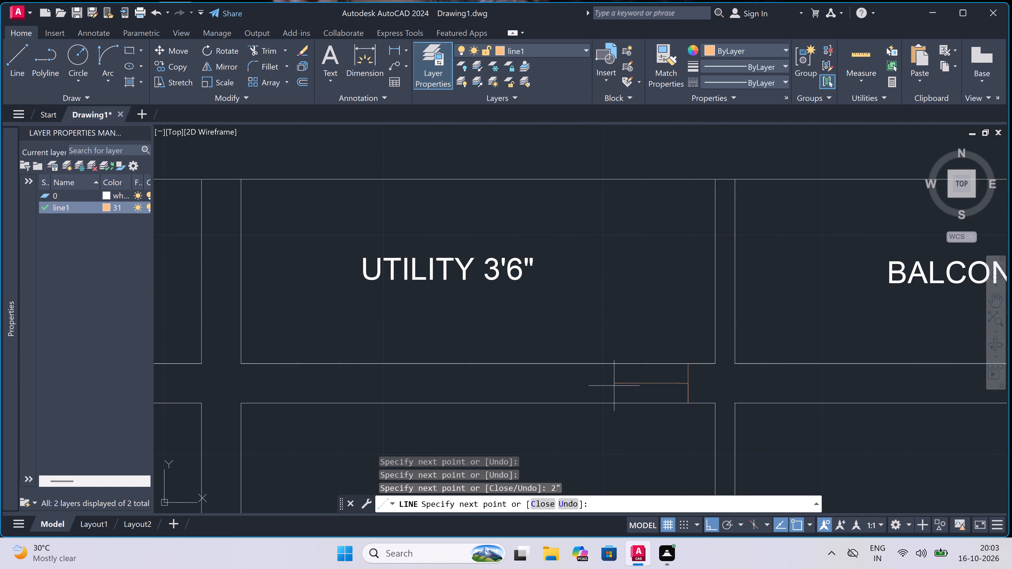
text(2')
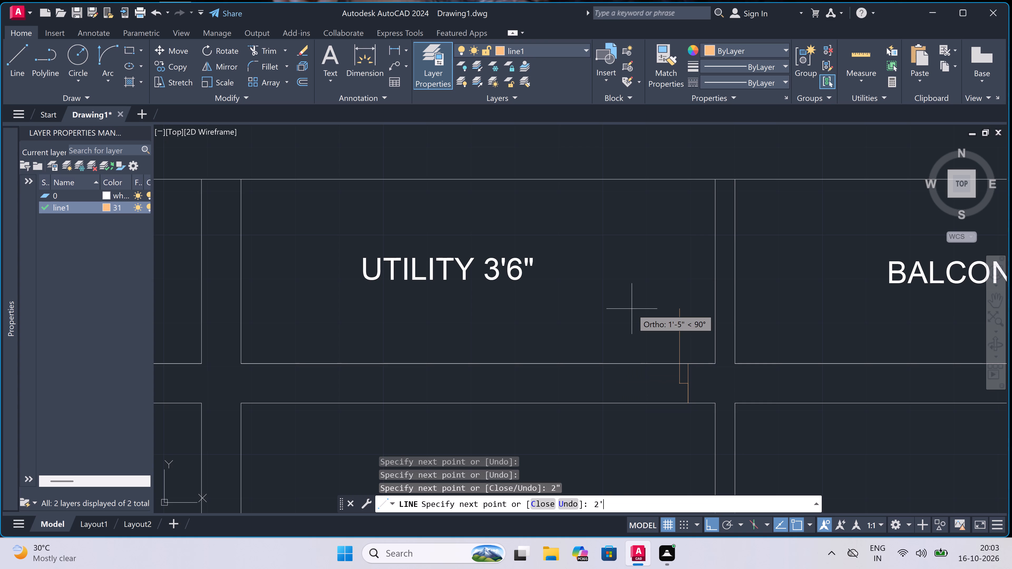
key(space)
key(Escape)
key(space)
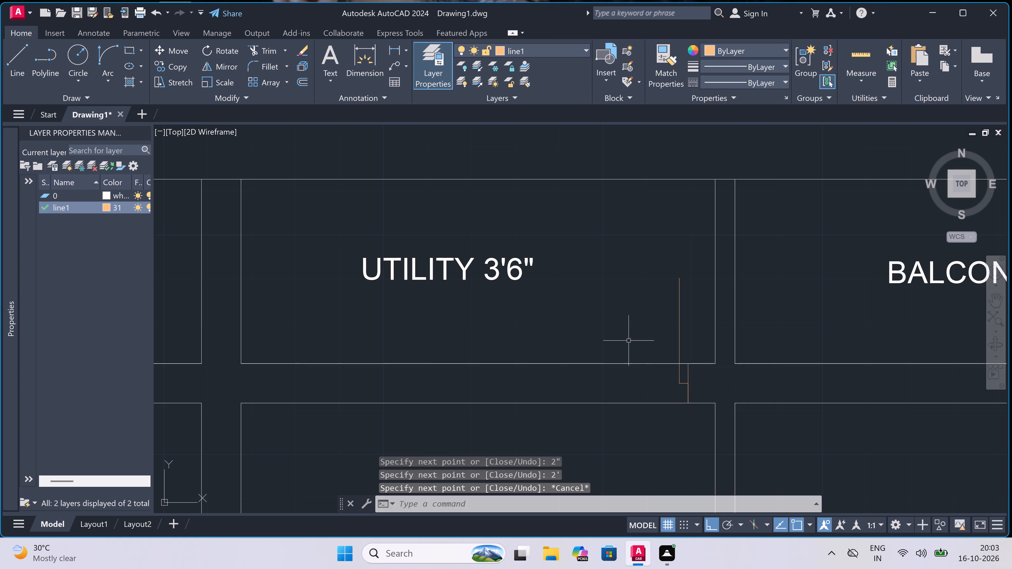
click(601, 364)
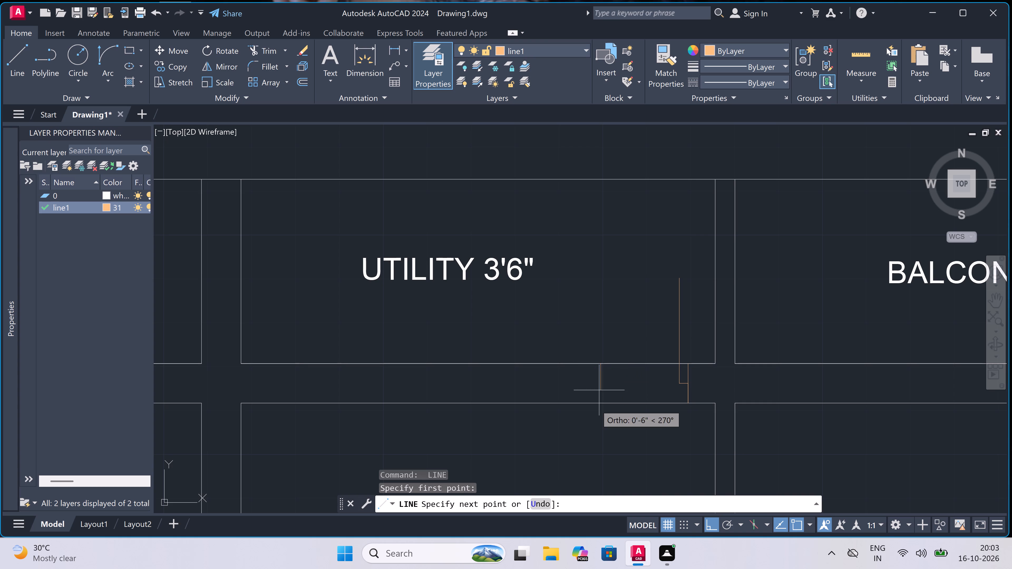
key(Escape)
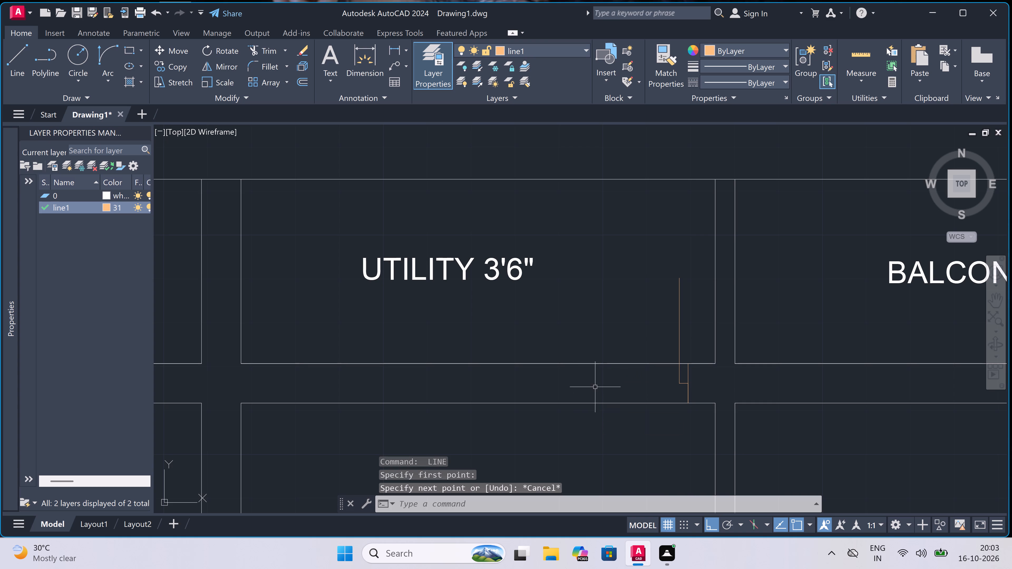
Draw the eastern utility door's west jamb across the same wall, with a 2" stop running east from its midpoint.
key(space)
click(596, 365)
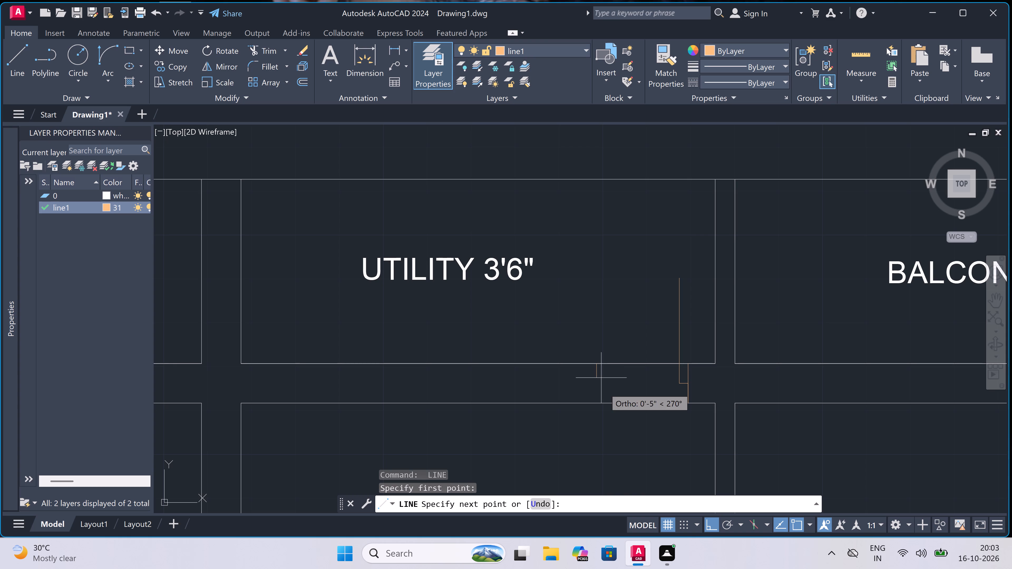
click(596, 403)
click(597, 383)
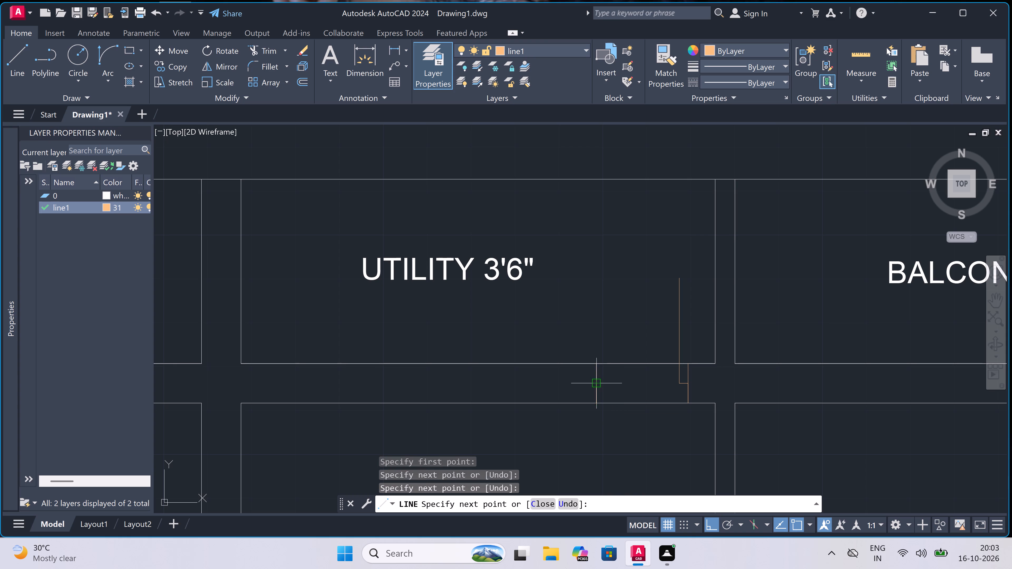
text(2")
key(space)
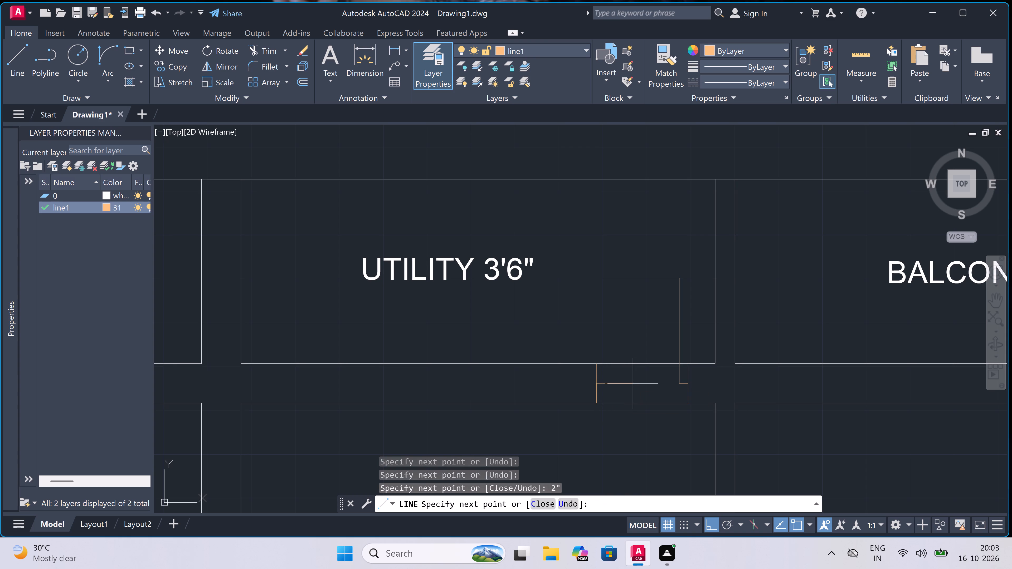
Draw the eastern utility door swing as a Start, End, Direction arc from the leaf's north end to the end of the west stop.
key(Escape)
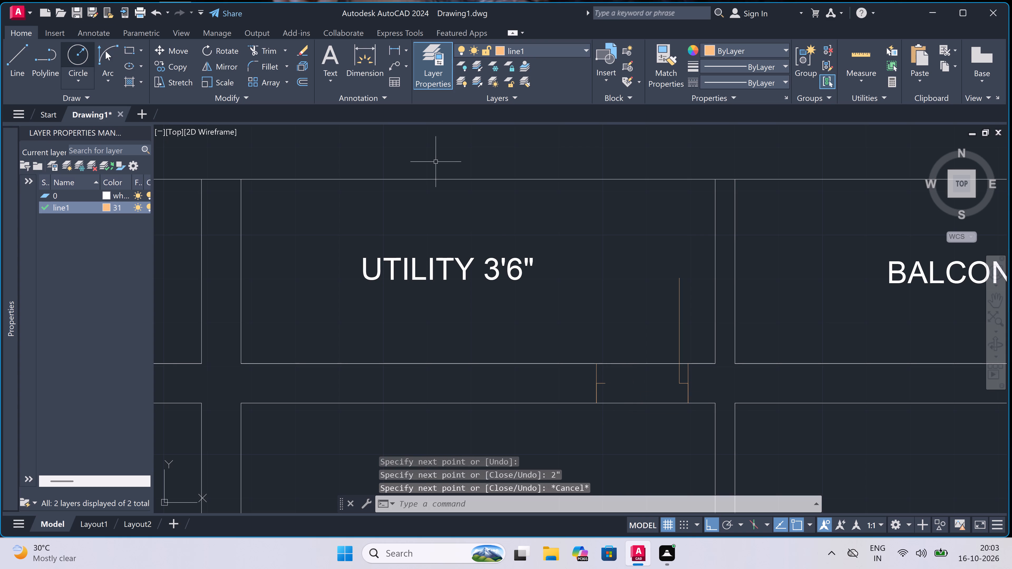
drag(105, 51, 117, 50)
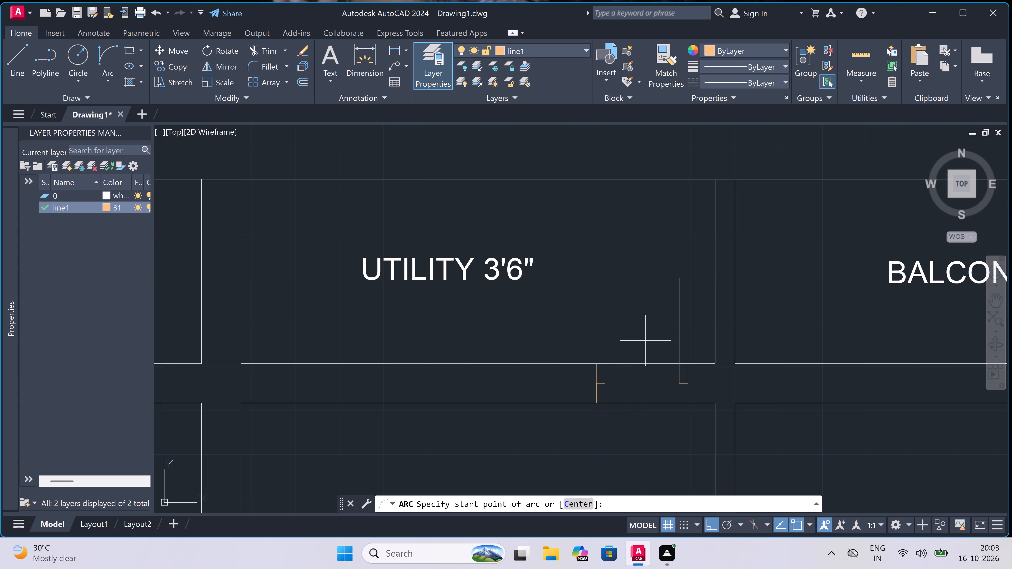
drag(674, 275, 670, 286)
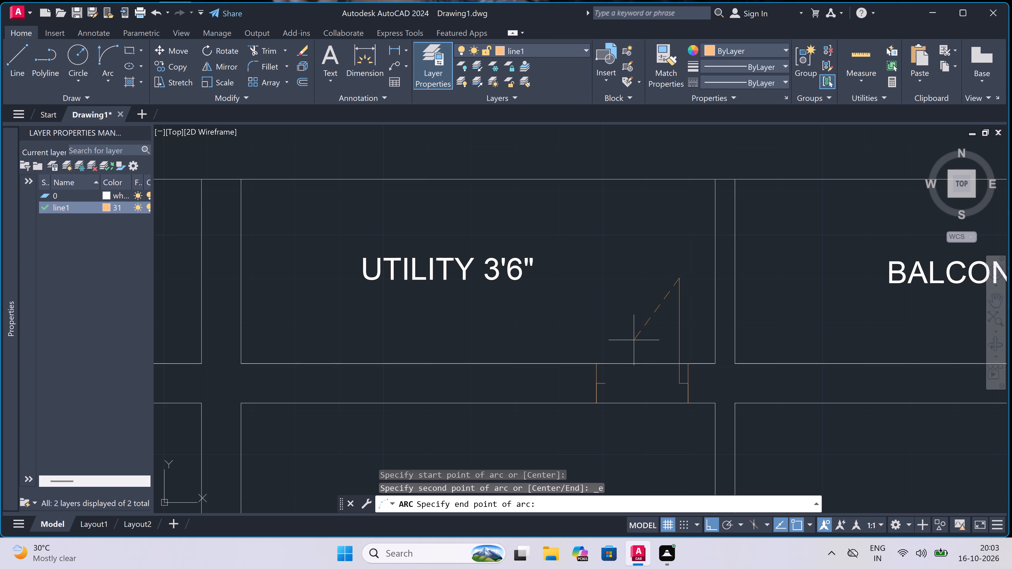
click(609, 381)
drag(578, 305, 582, 307)
key(y)
key(Escape)
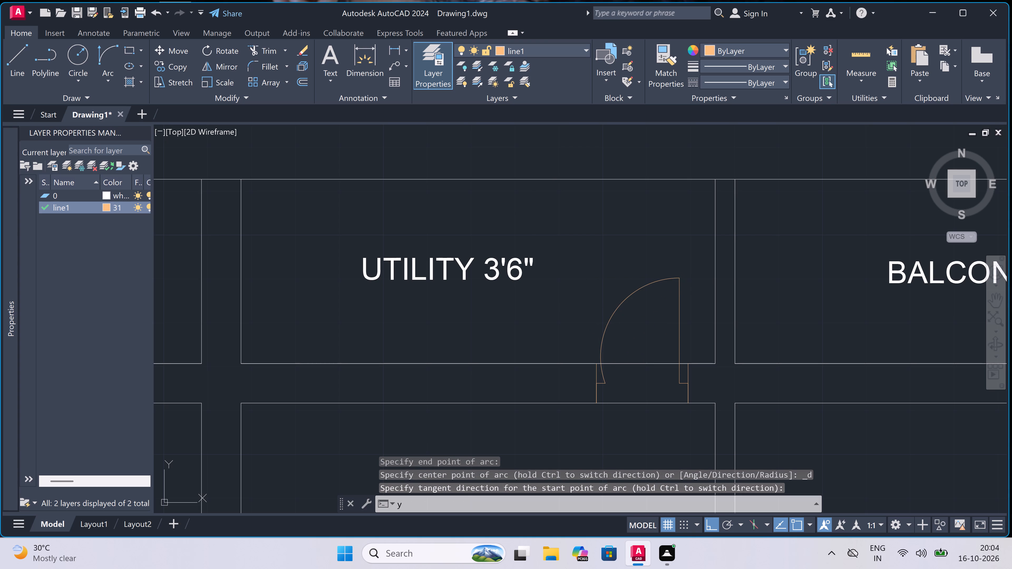
Trim the two wall lines between the jambs of the eastern utility doorway to open it.
key(t)
key(r)
key(space)
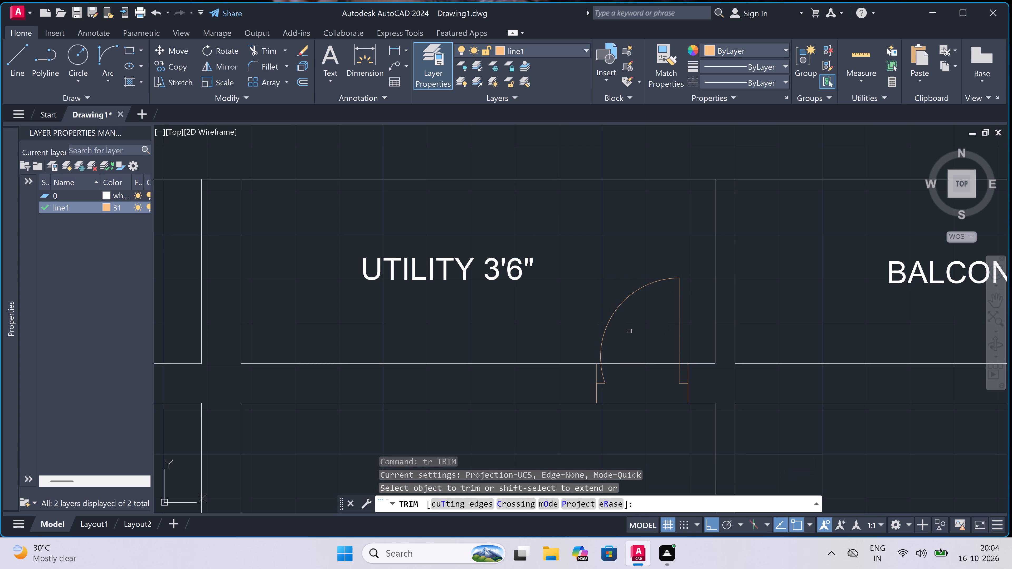
click(633, 334)
click(639, 418)
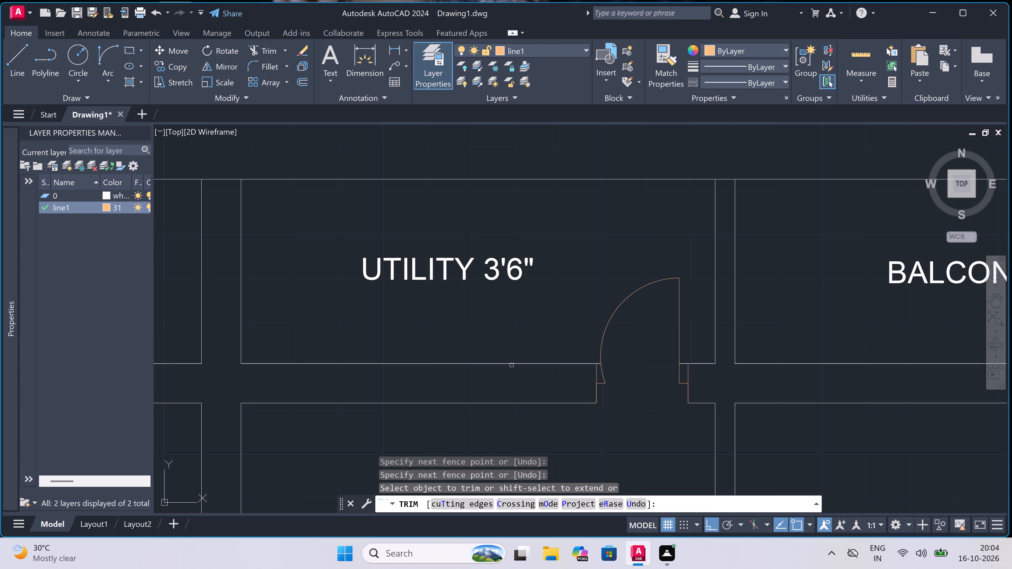
key(Escape)
Near the west end of the wall between the eastern balcony and bedroom, draw a jamb across it, a 2" stop eastward and a 2' leaf northward.
scroll(505, 363, down, 4)
scroll(603, 365, up, 1)
scroll(441, 377, up, 1)
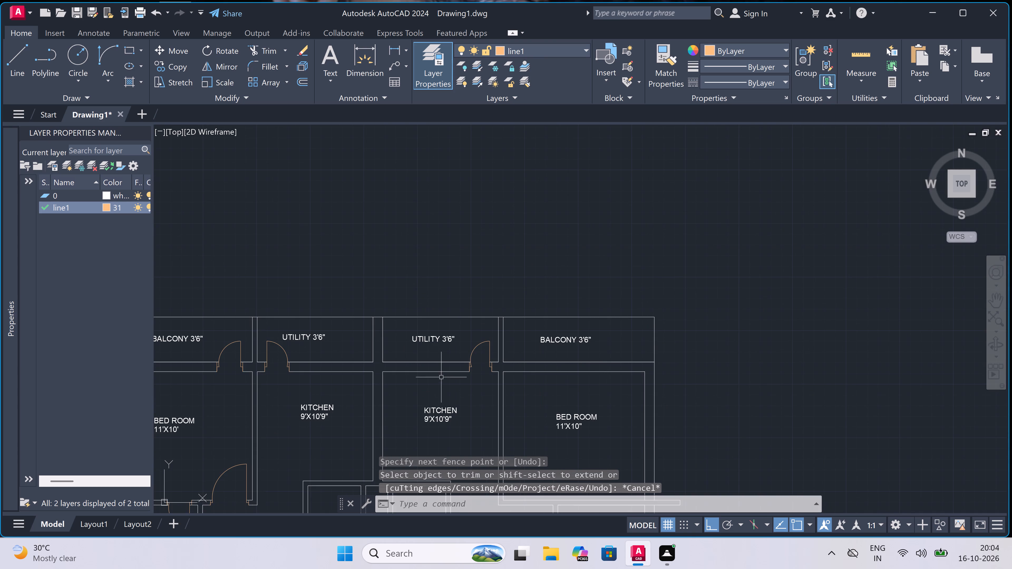
scroll(493, 359, up, 2)
key(l)
key(space)
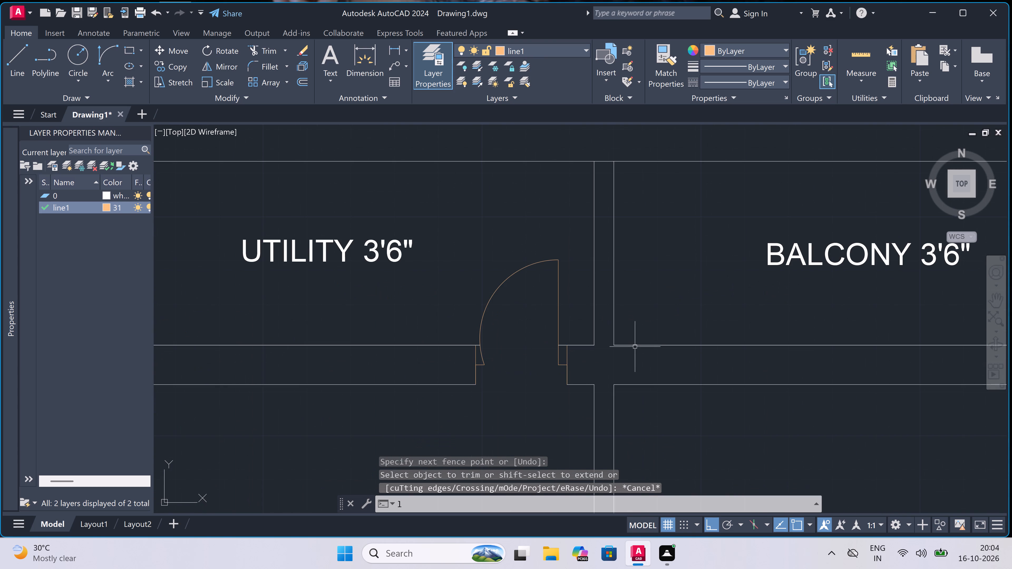
click(639, 347)
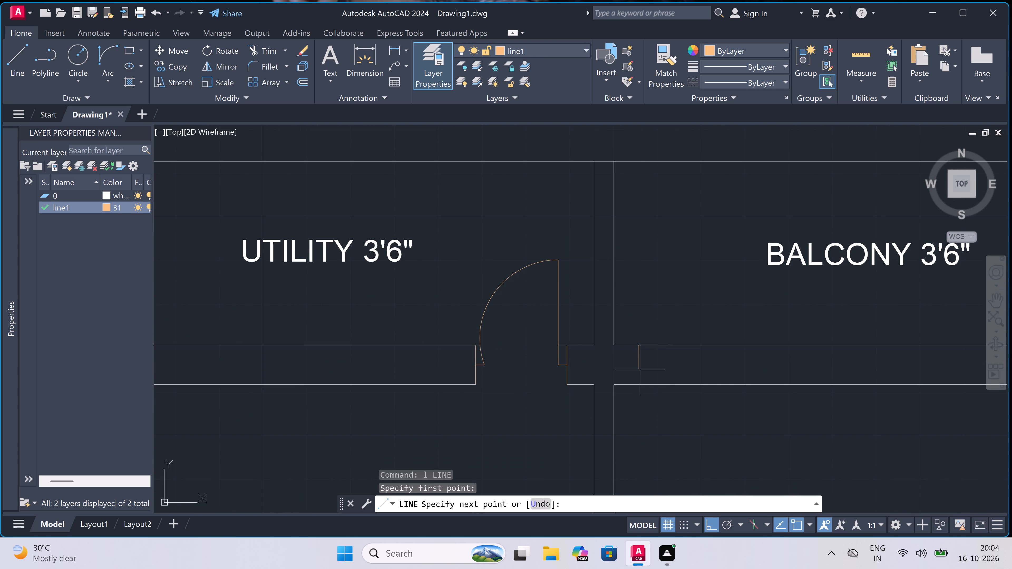
click(636, 386)
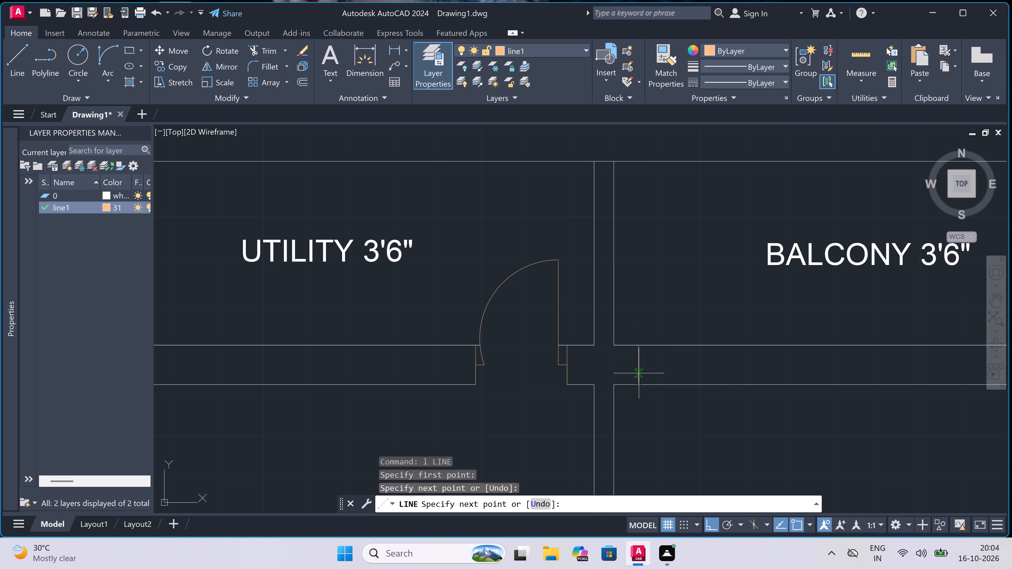
drag(639, 366, 645, 370)
text(2")
key(space)
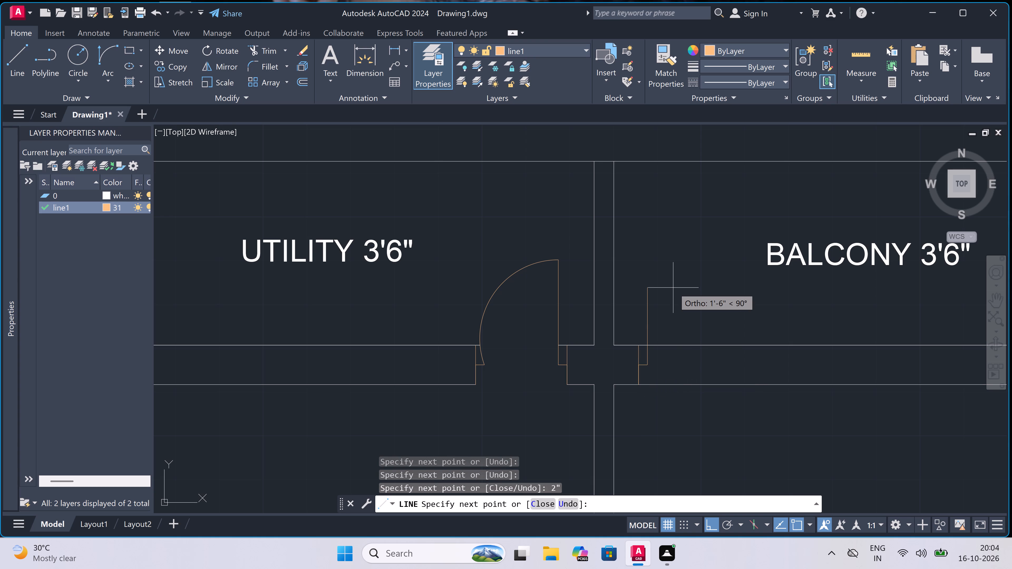
text(2')
key(space)
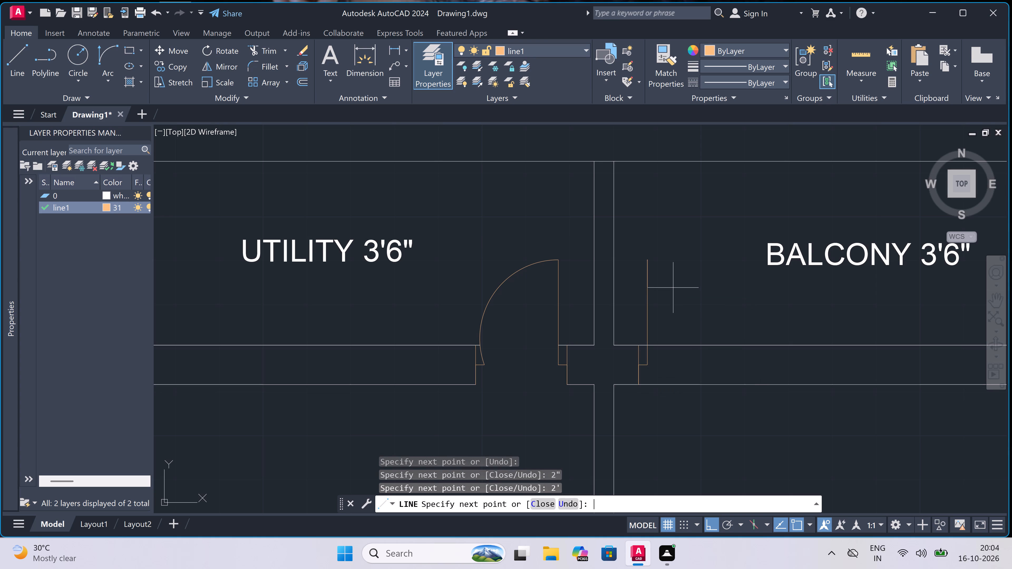
key(Escape)
Draw the eastern balcony door's east jamb across the same wall, with a 2" stop running west from its midpoint.
key(space)
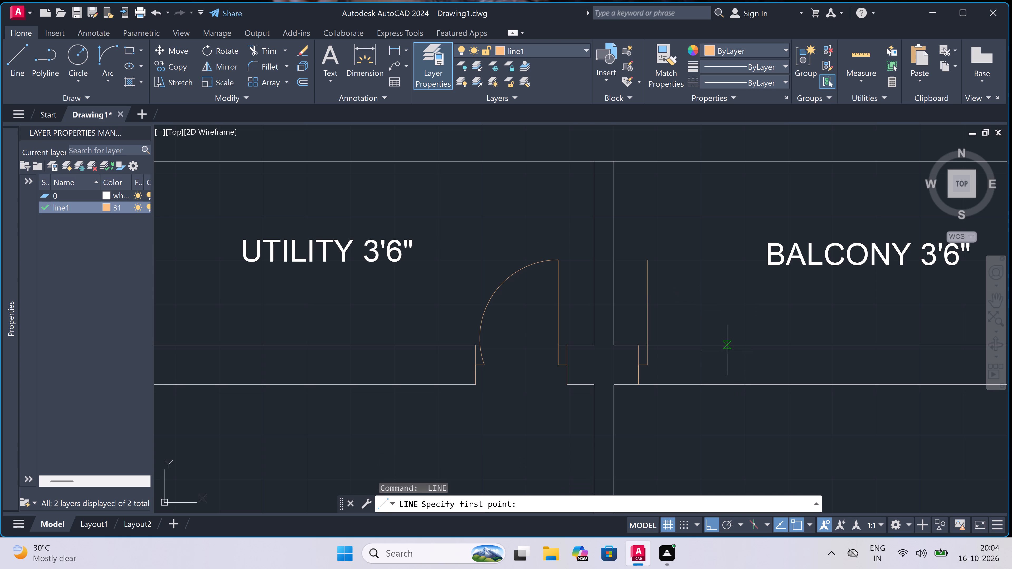
click(727, 349)
click(727, 386)
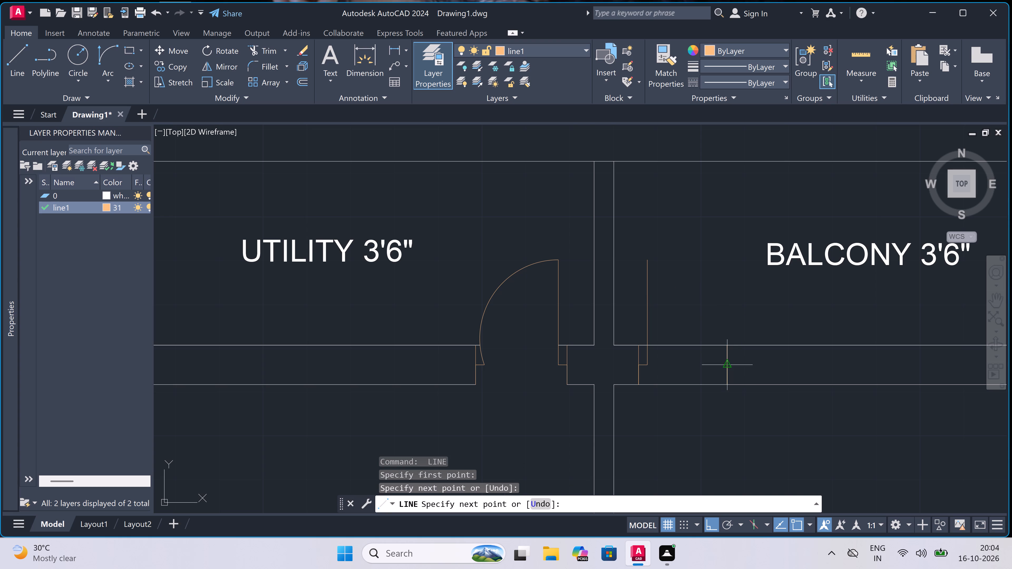
click(729, 366)
text(2")
key(space)
key(Escape)
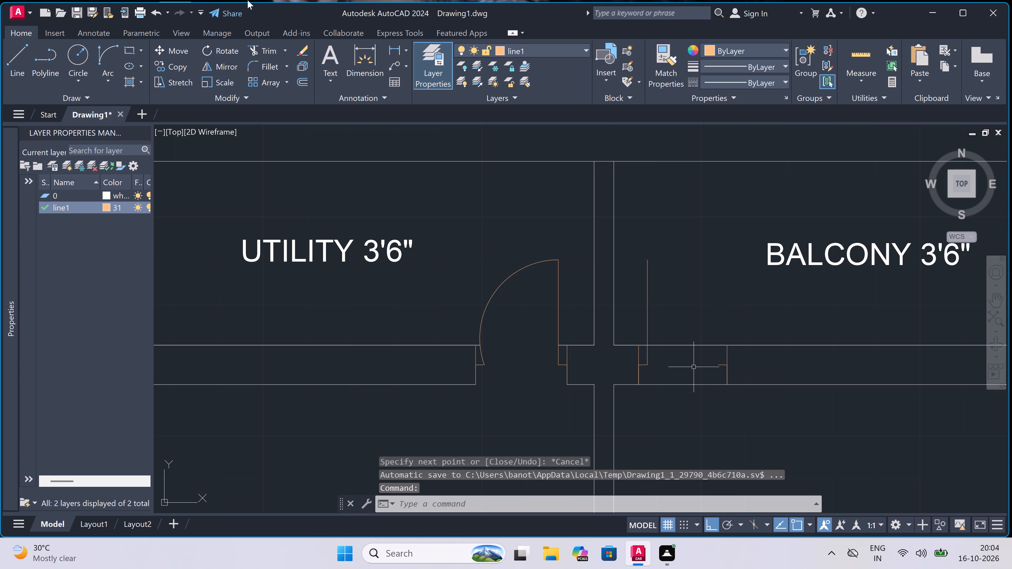
Draw the eastern balcony door swing as a Start, End, Direction arc from the leaf's north end to the end of the east stop.
click(101, 52)
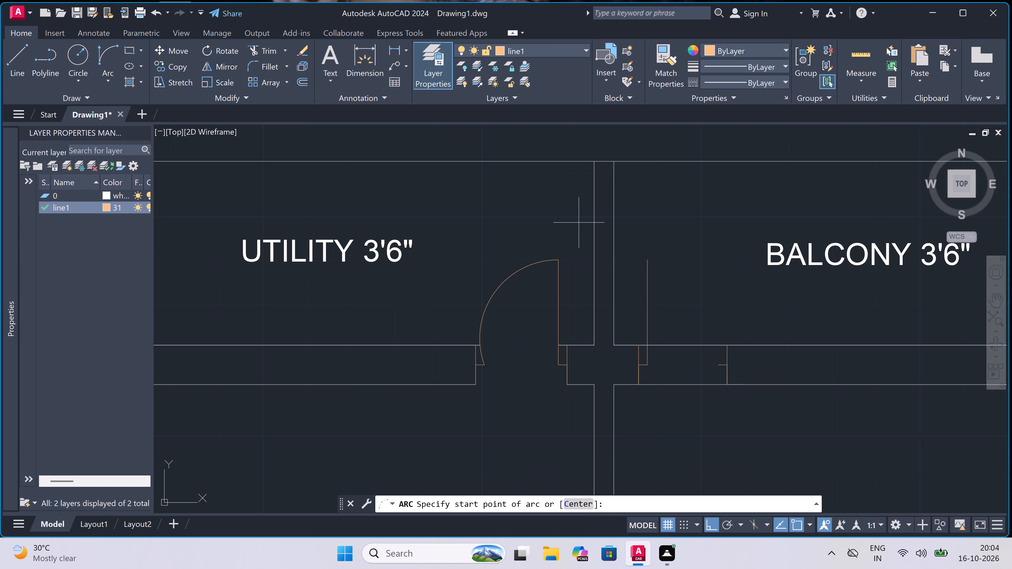
click(650, 257)
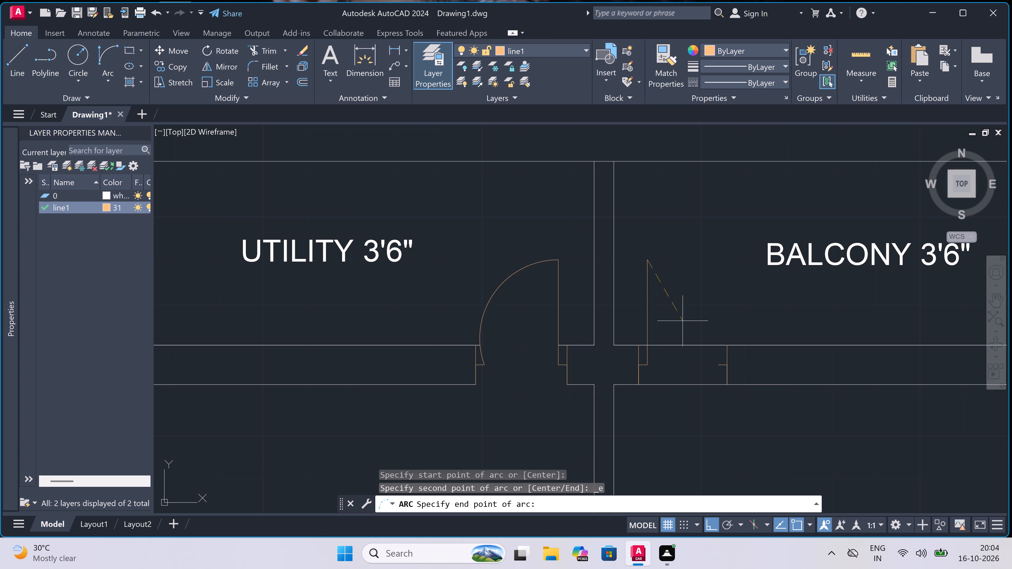
drag(718, 365, 719, 358)
click(736, 303)
Trim the two wall lines between the jambs of the eastern balcony doorway to open it.
text(tr)
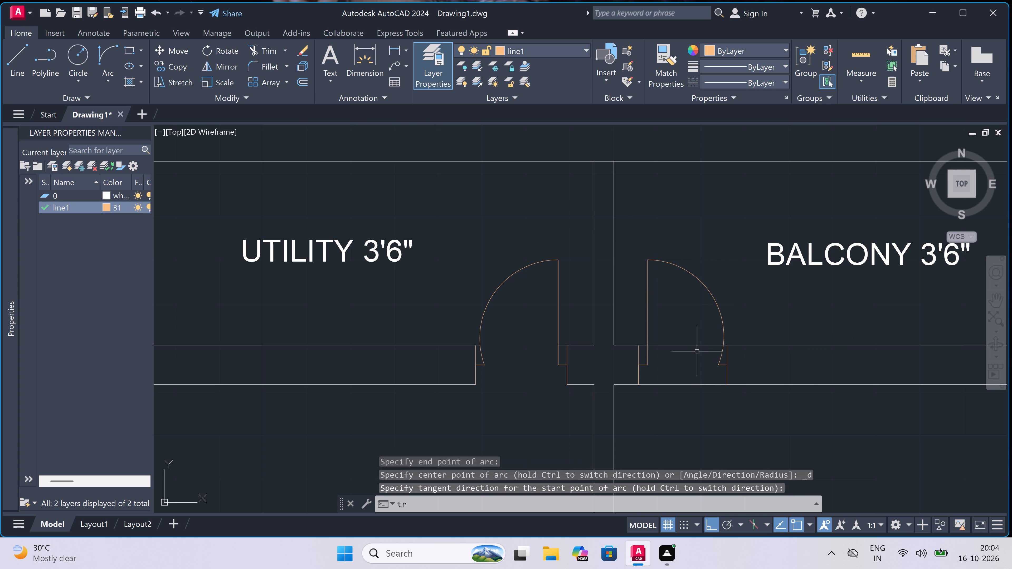
key(space)
drag(678, 340, 679, 344)
drag(680, 348, 680, 352)
click(681, 404)
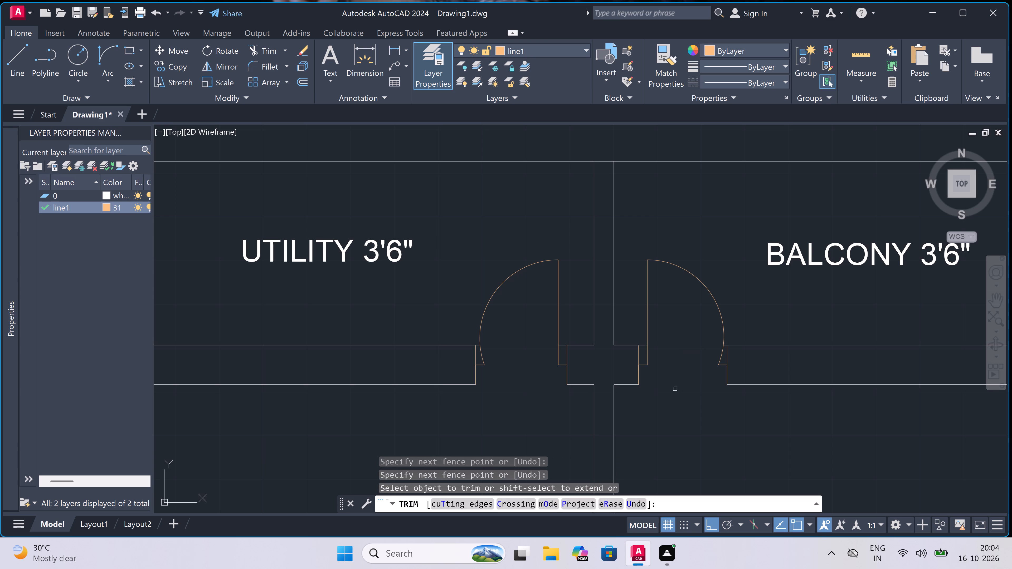
key(Escape)
Near the west corner of the northeastern bedroom's south wall, draw a jamb across the wall, a 2" stop eastward and a 3' leaf northward.
scroll(552, 313, down, 3)
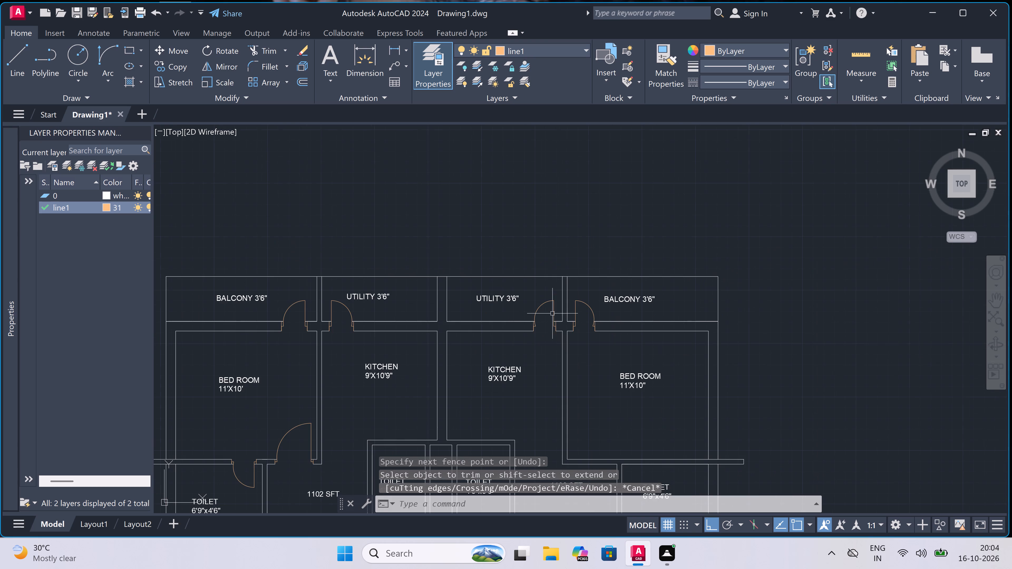
scroll(555, 313, up, 1)
scroll(555, 313, down, 1)
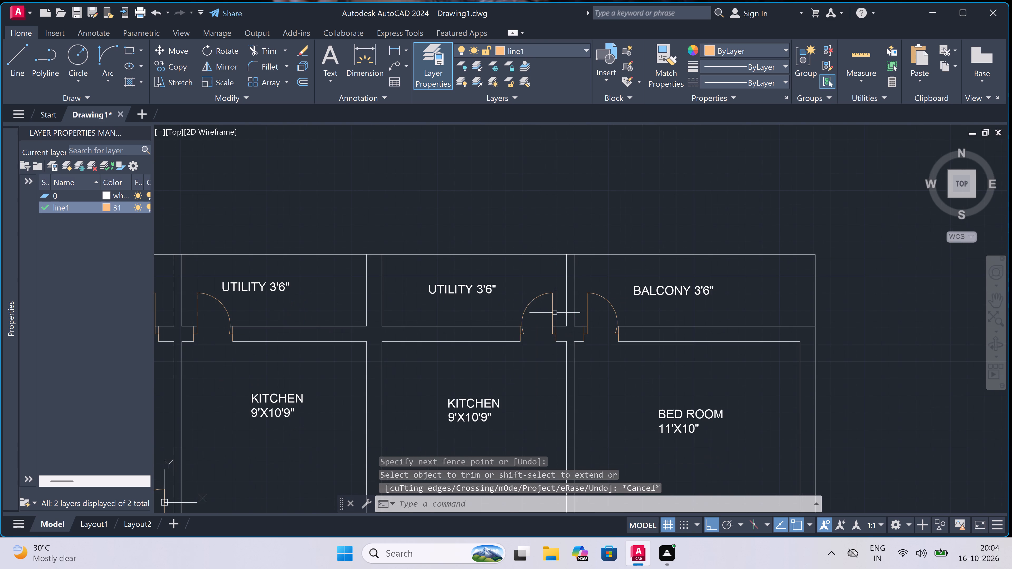
scroll(555, 313, down, 3)
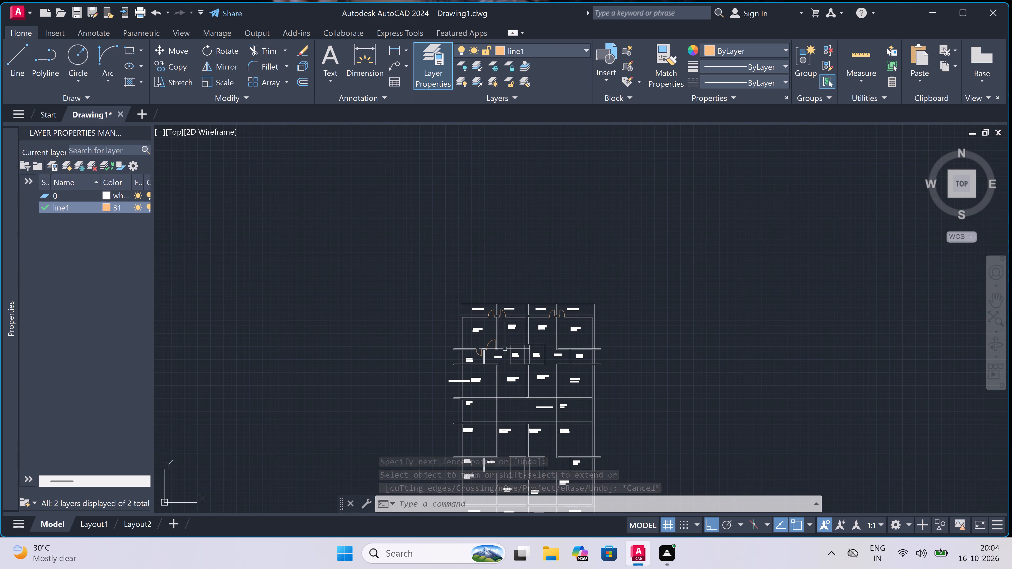
scroll(551, 343, up, 4)
scroll(636, 348, up, 1)
key(l)
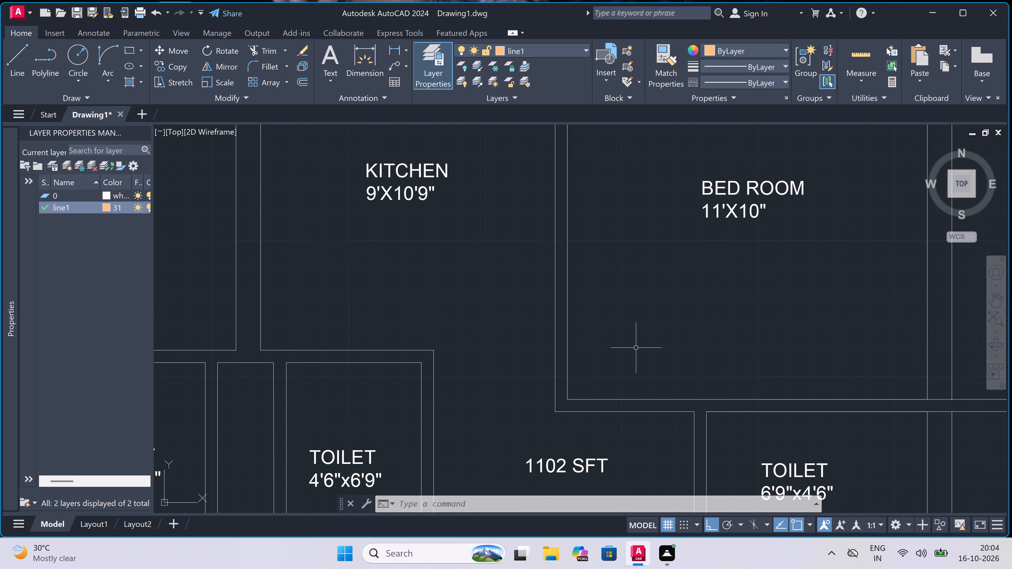
key(space)
scroll(585, 397, up, 2)
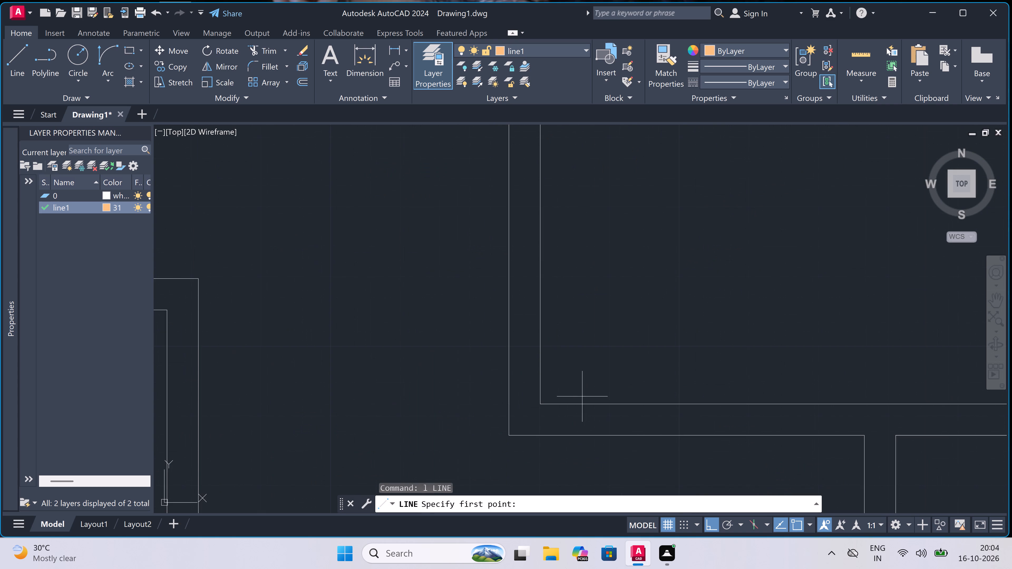
triple_click(560, 405)
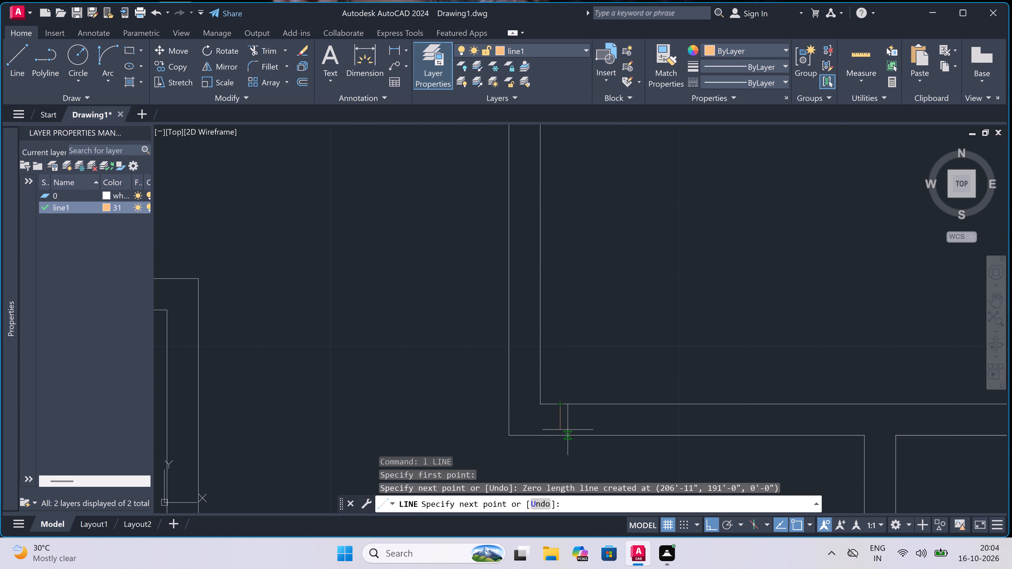
click(559, 433)
click(562, 422)
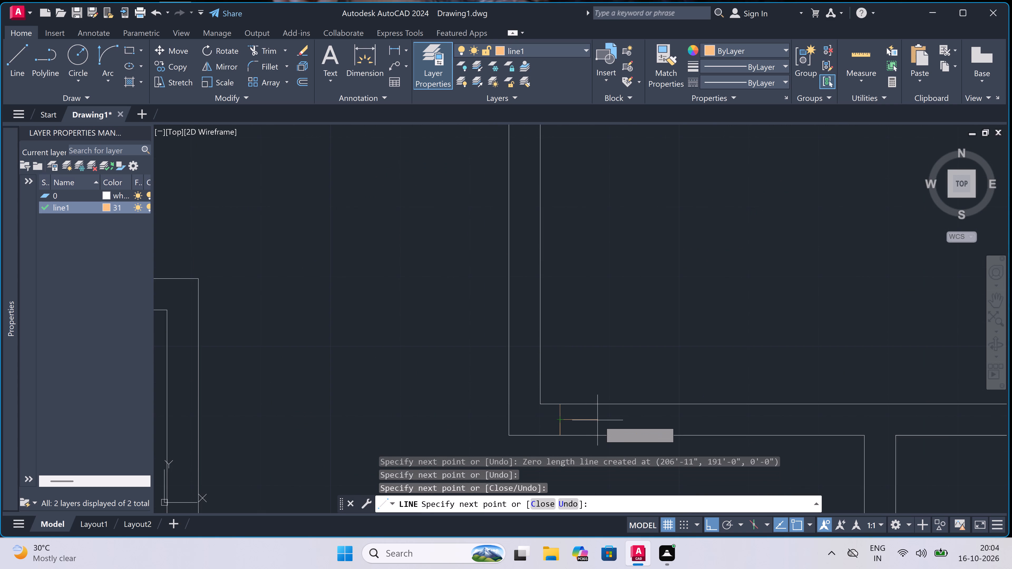
key(2)
text(")
key(space)
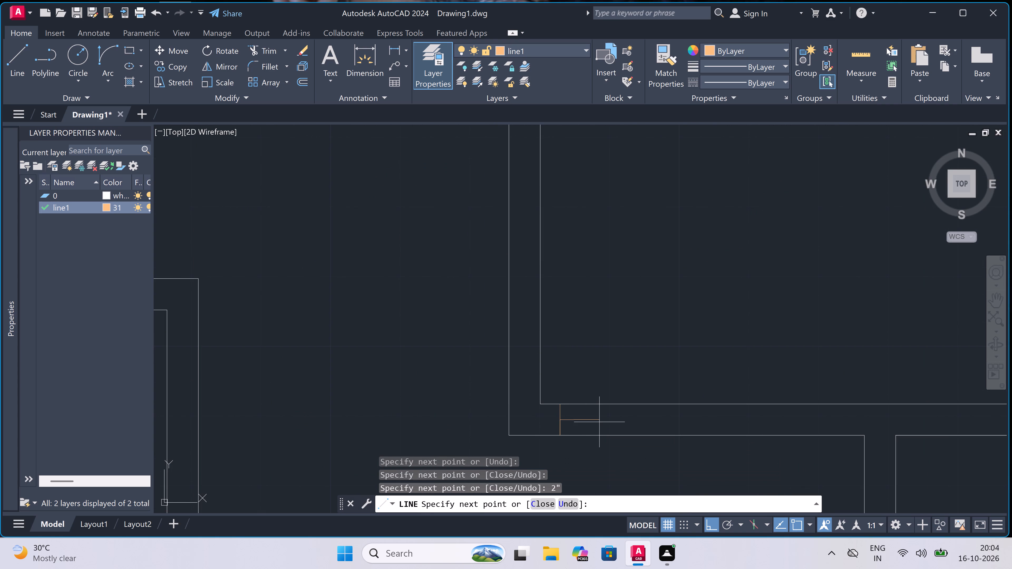
text(3')
key(space)
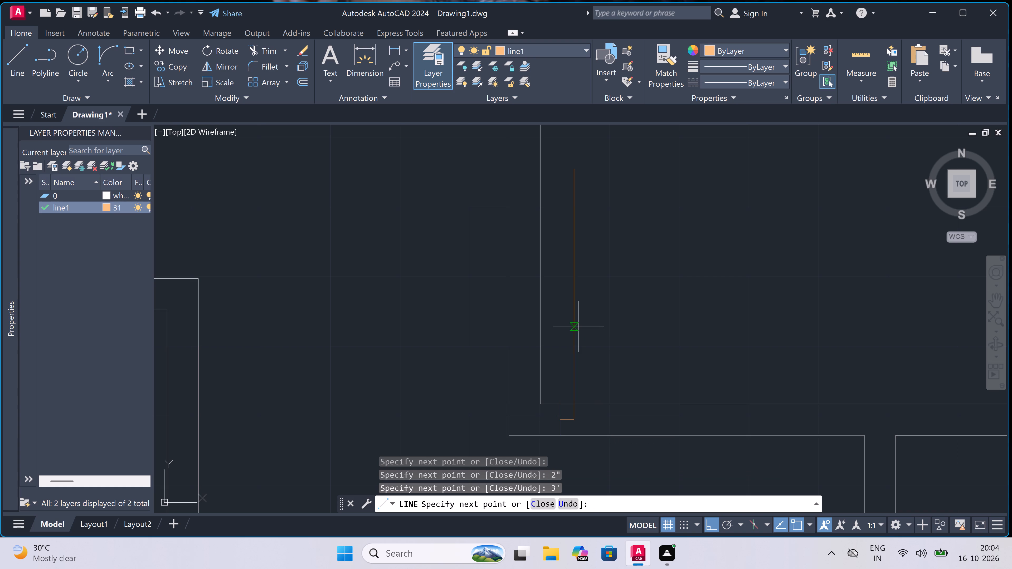
key(Escape)
Draw the bedroom door's east jamb across the same south wall, with a 2" stop running west from its midpoint.
key(space)
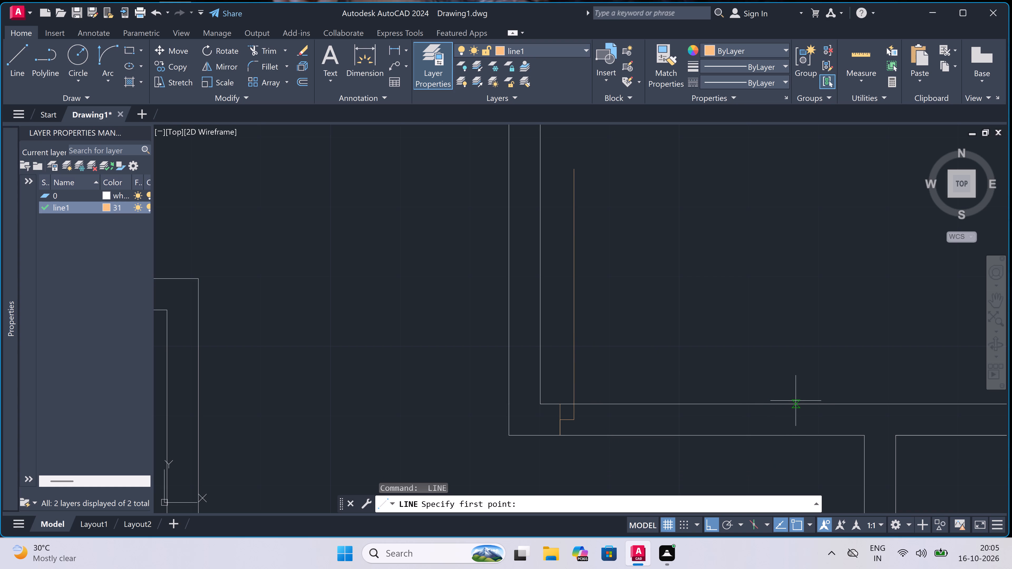
drag(796, 400, 799, 403)
double_click(798, 436)
drag(799, 420, 796, 422)
text(2")
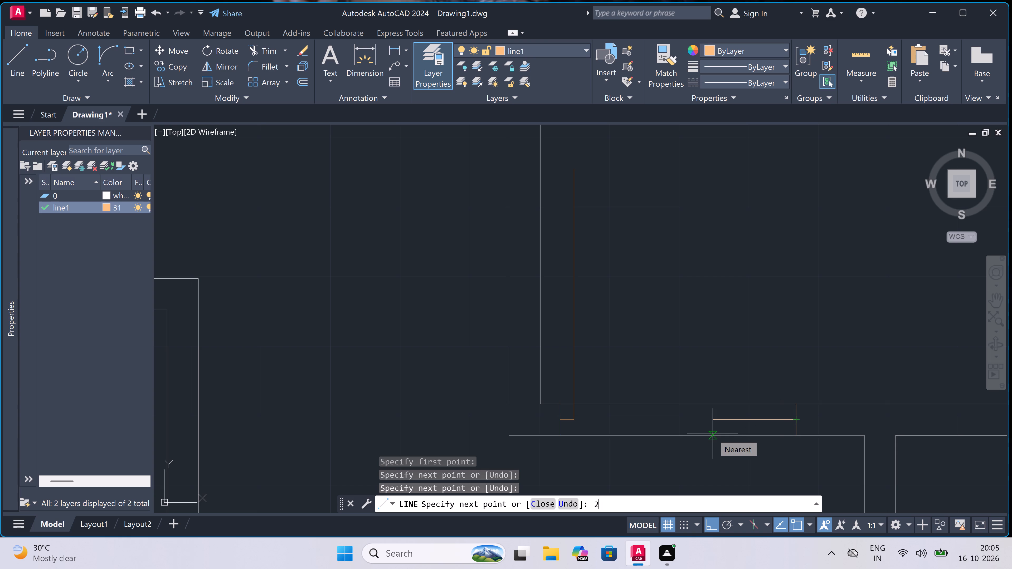
key(space)
key(Escape)
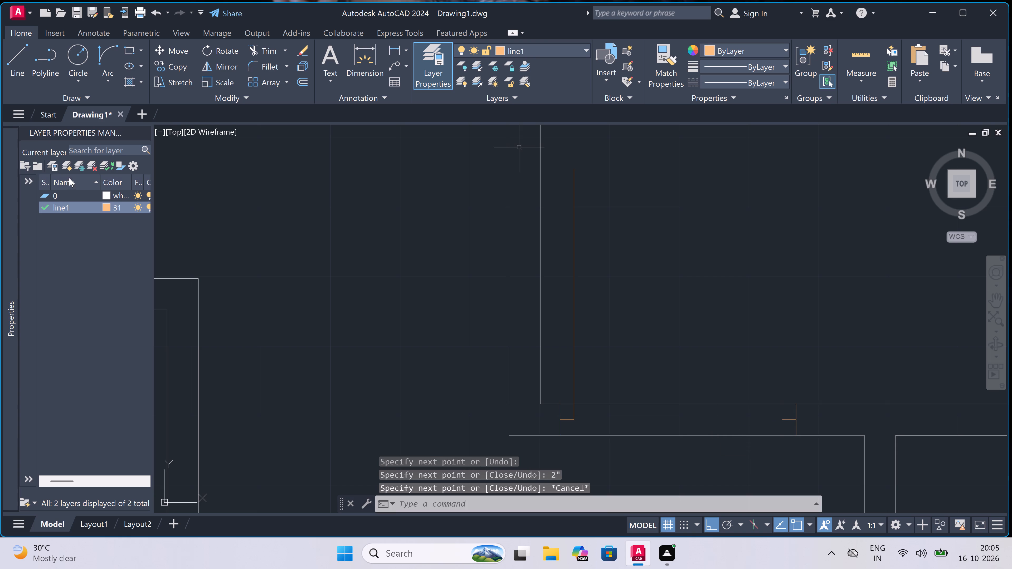
Draw the bedroom door swing as a Start, End, Direction arc from the leaf's north end to the end of the east stop.
click(110, 52)
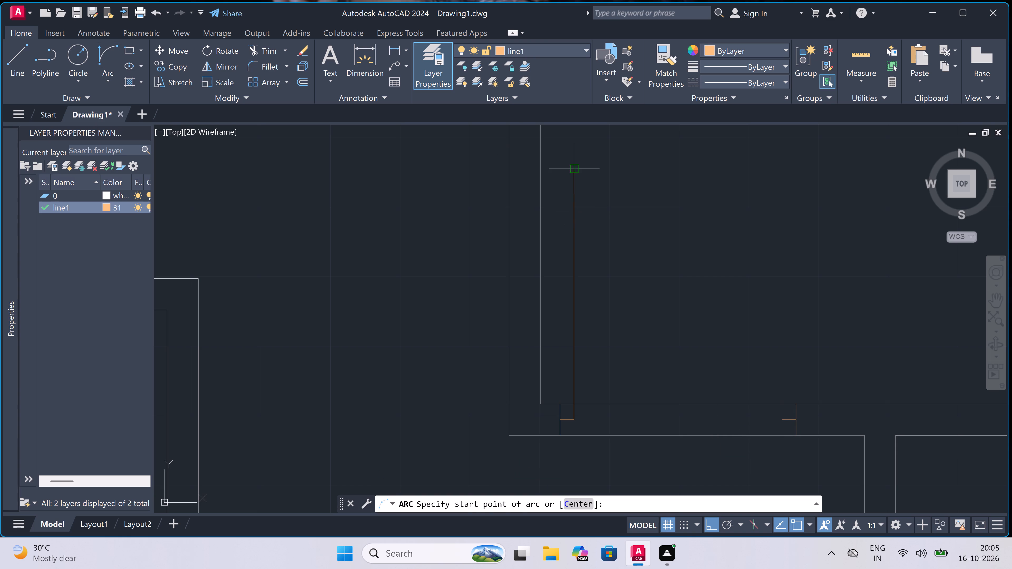
drag(570, 167, 610, 211)
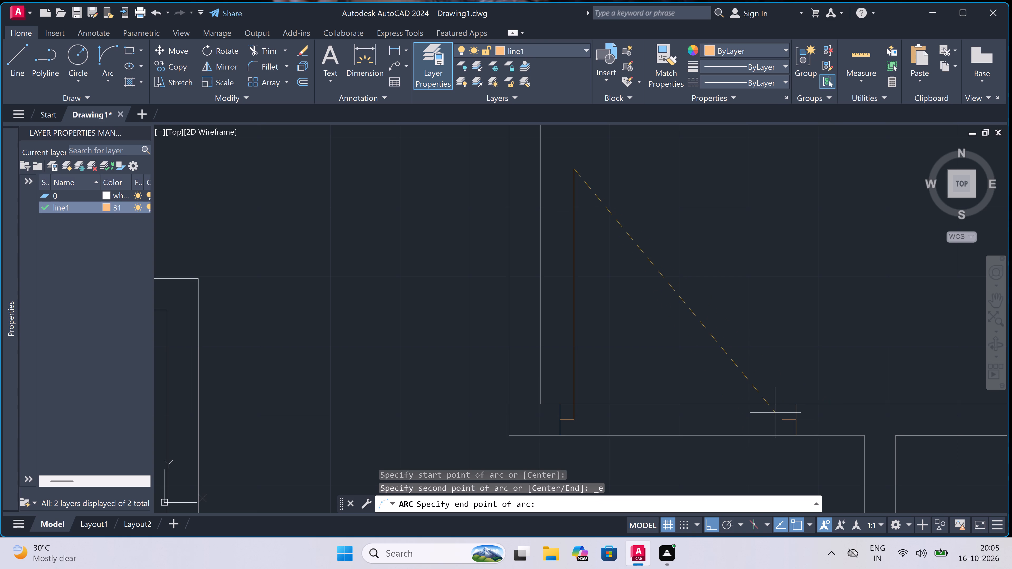
drag(782, 416, 785, 411)
click(809, 299)
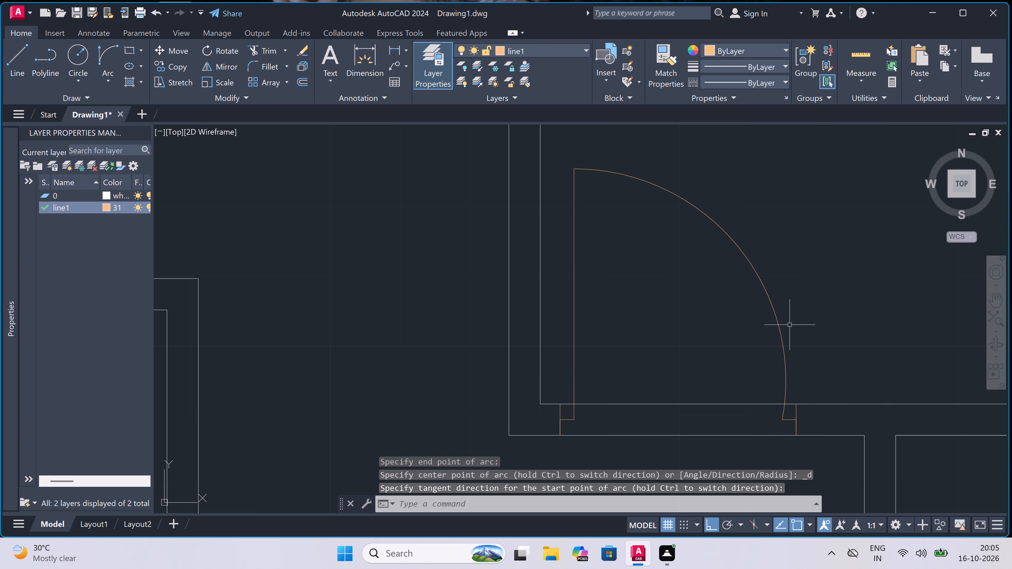
Trim the two wall lines between the jambs of the northeastern bedroom doorway to open it.
key(t)
key(r)
key(space)
scroll(645, 355, down, 1)
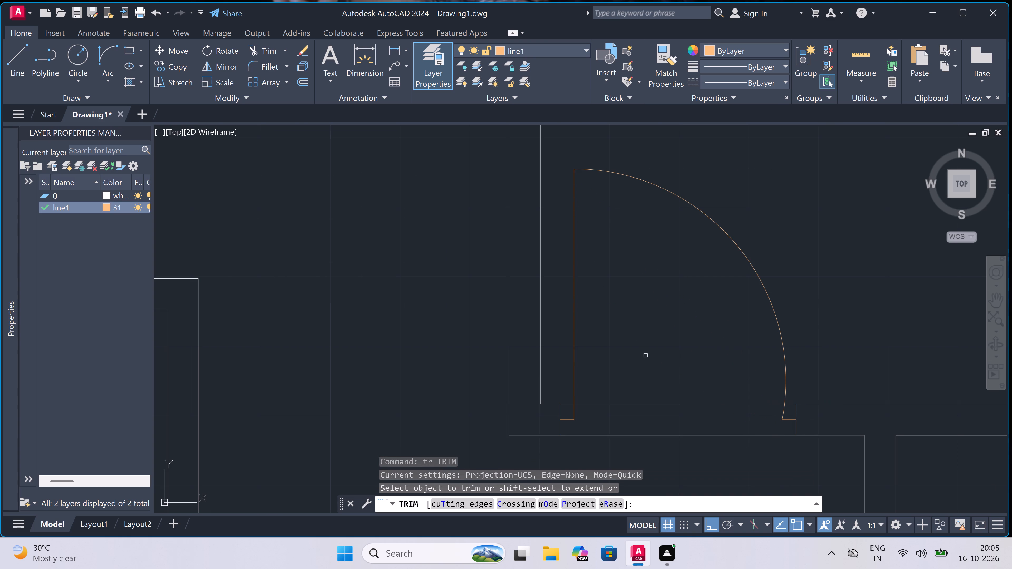
scroll(645, 355, down, 1)
click(647, 355)
click(659, 397)
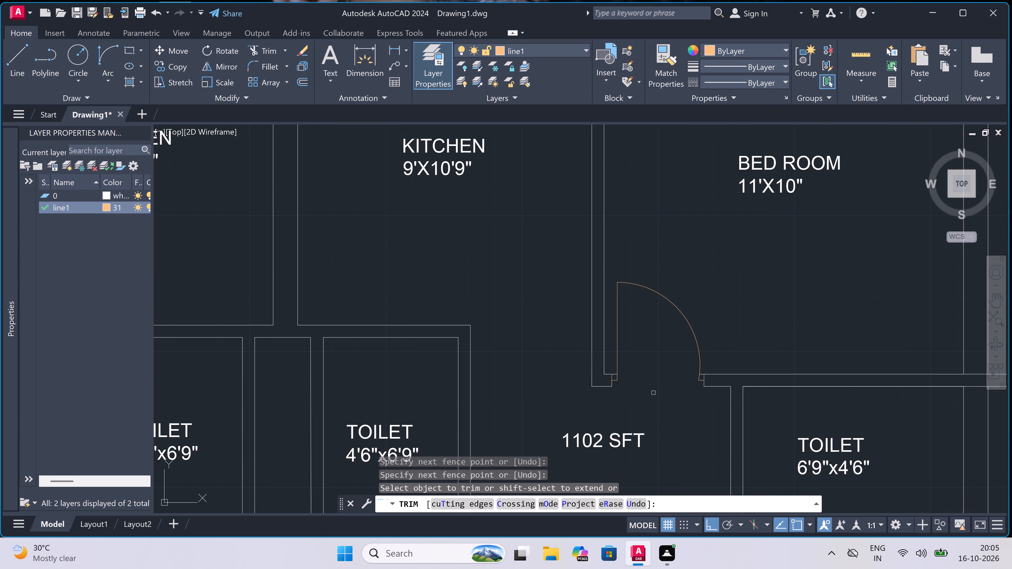
key(Escape)
Near the west end of the eastern 6'9"x4'6" toilet's north wall, draw a jamb, a 2" stop eastward and a 2' leaf southward.
scroll(653, 393, down, 3)
scroll(669, 384, up, 3)
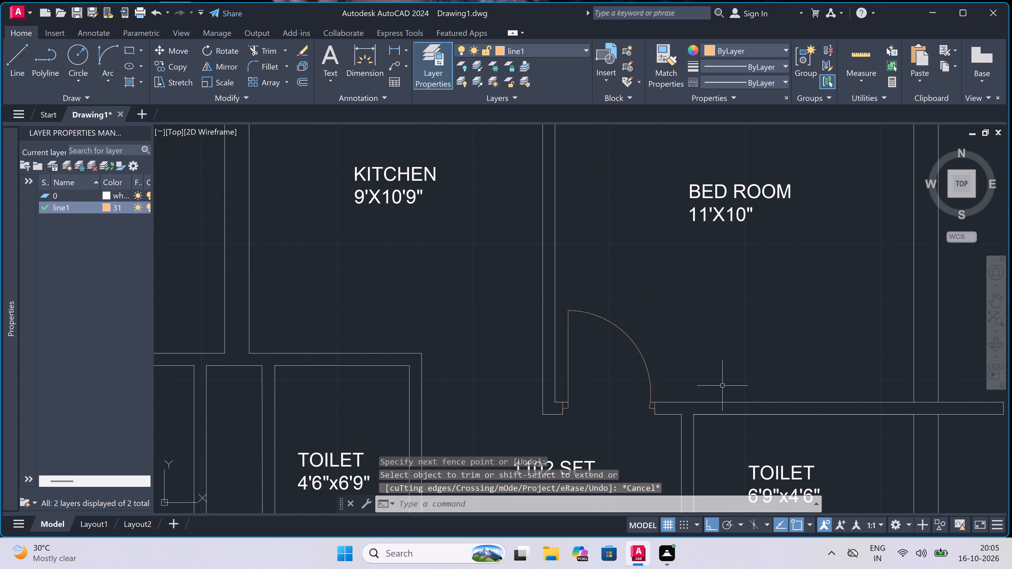
scroll(727, 385, down, 2)
scroll(737, 400, up, 4)
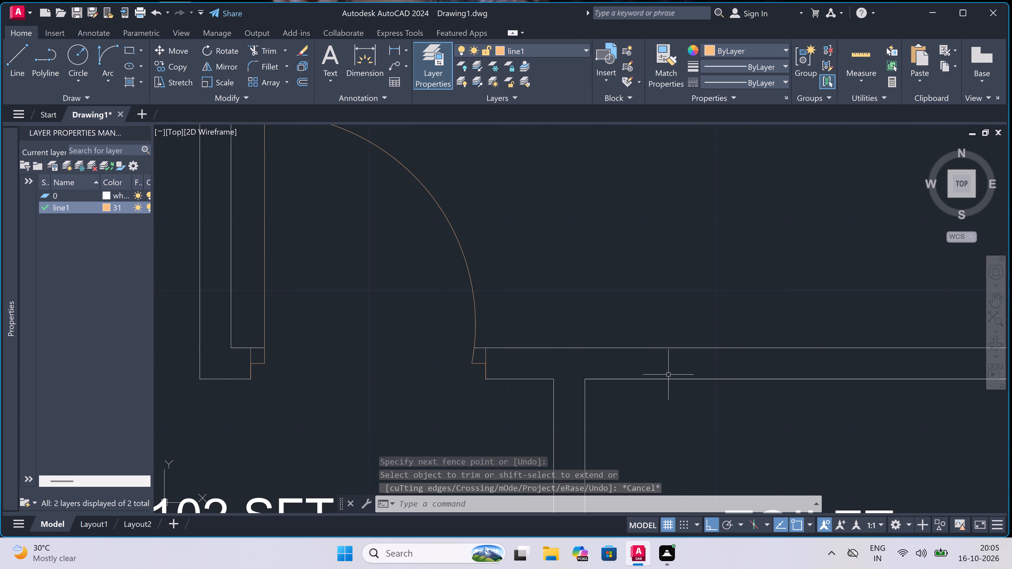
key(l)
key(space)
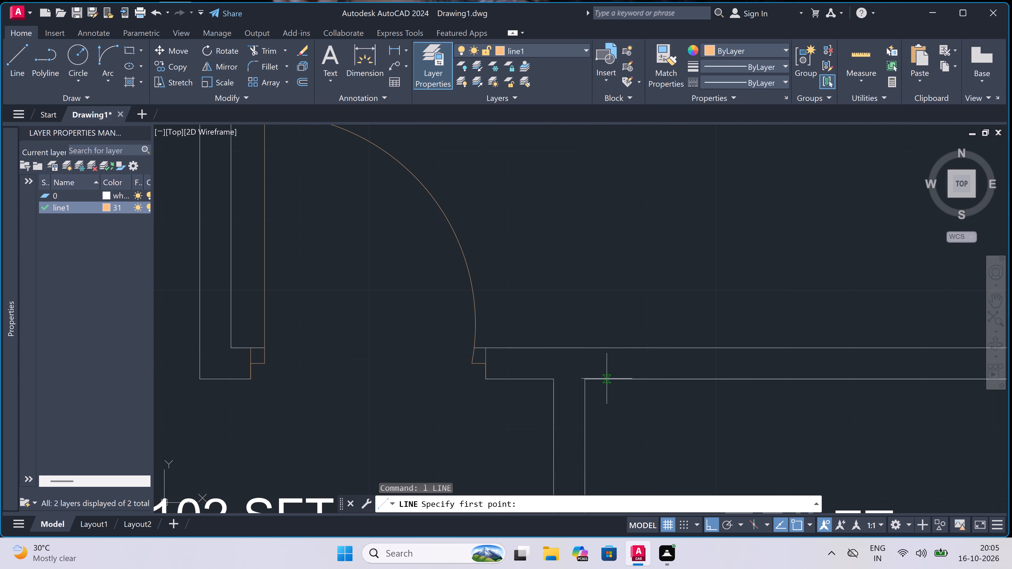
double_click(607, 379)
drag(609, 350, 609, 359)
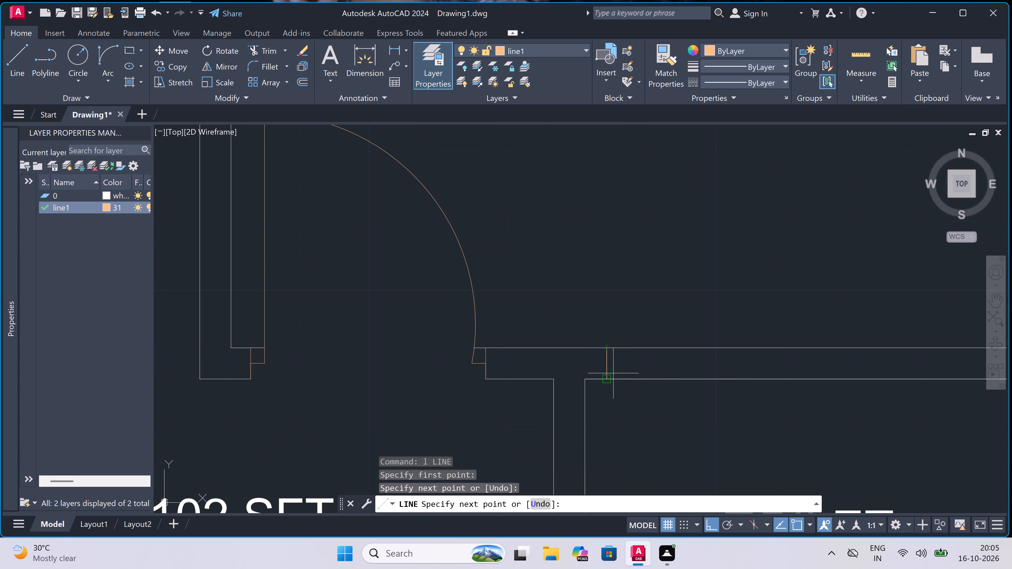
click(607, 364)
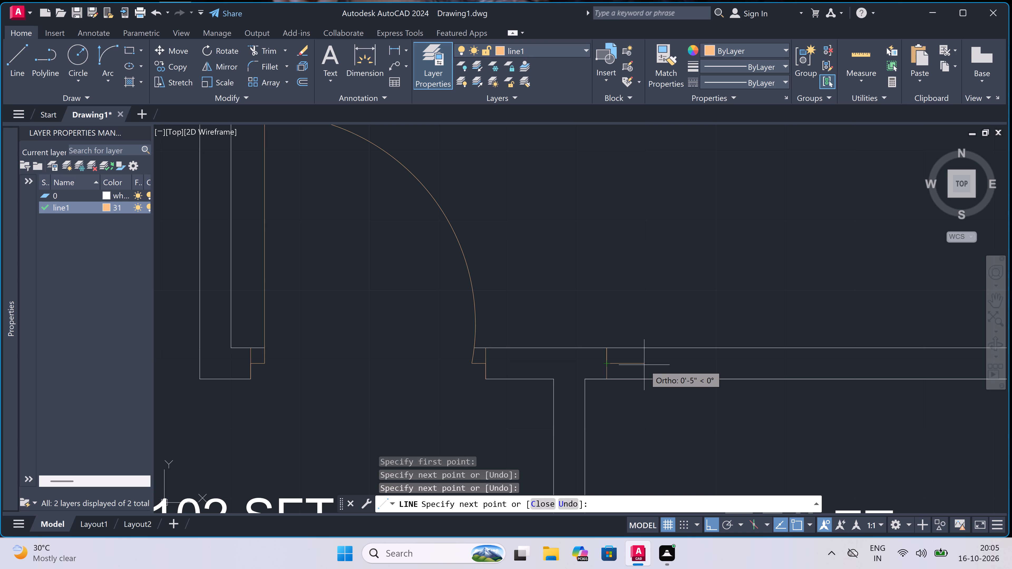
key(2)
text(")
key(space)
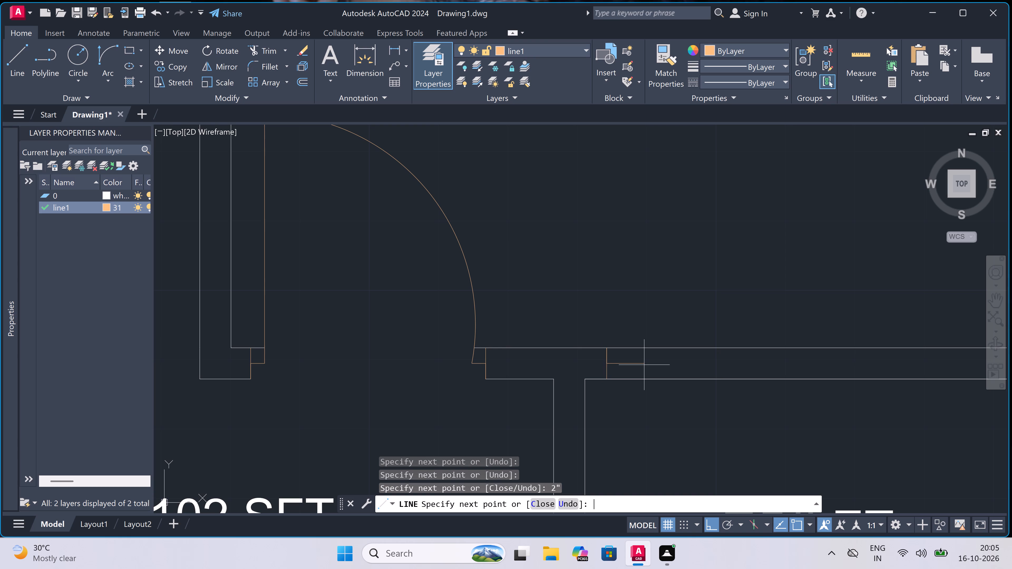
text(2')
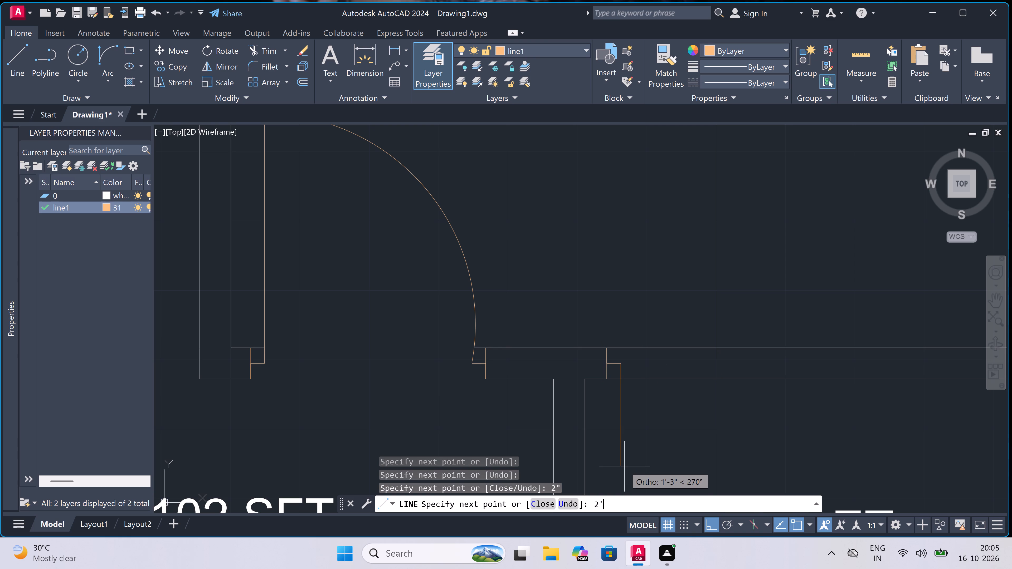
key(space)
key(Escape)
Draw the toilet door's east jamb across the same north wall, with a 2" stop running west from its midpoint.
key(space)
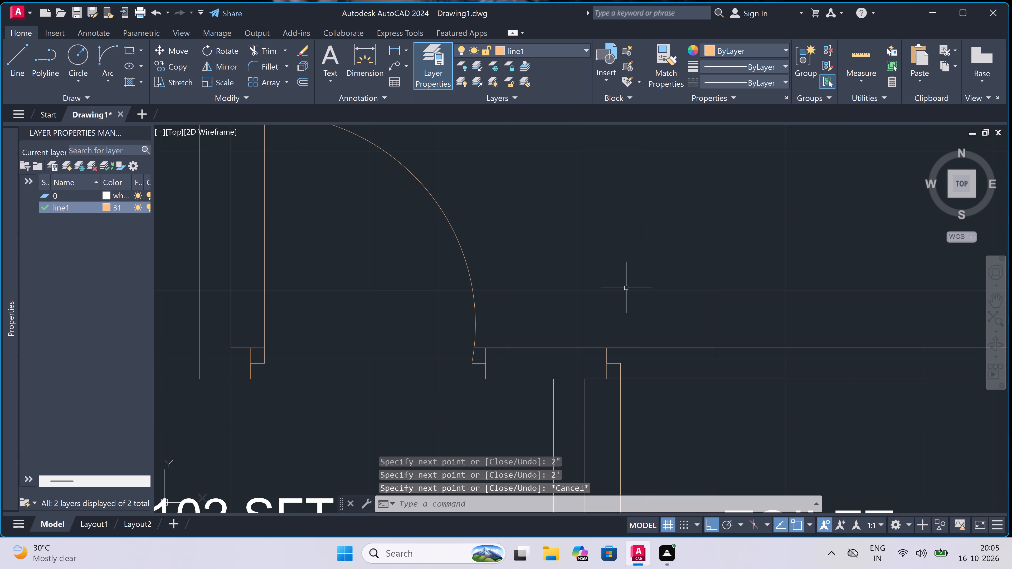
scroll(629, 277, down, 3)
scroll(654, 297, up, 2)
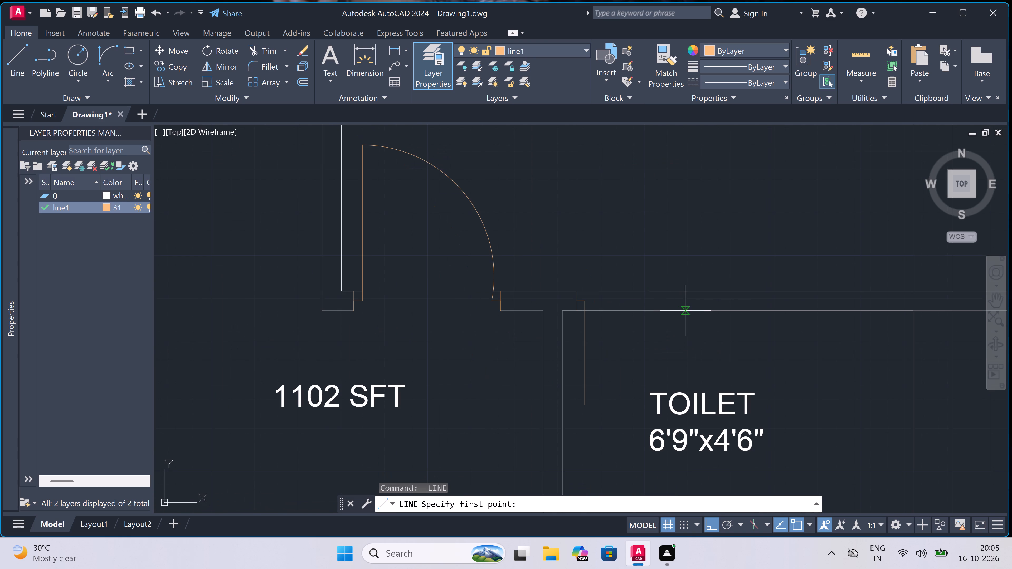
click(686, 311)
click(684, 290)
click(689, 305)
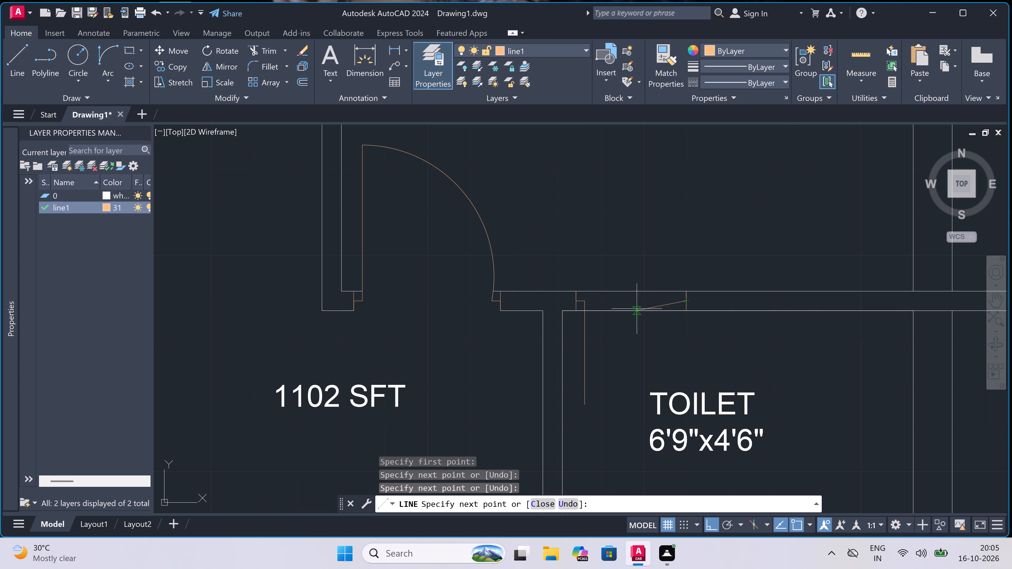
text(2")
key(space)
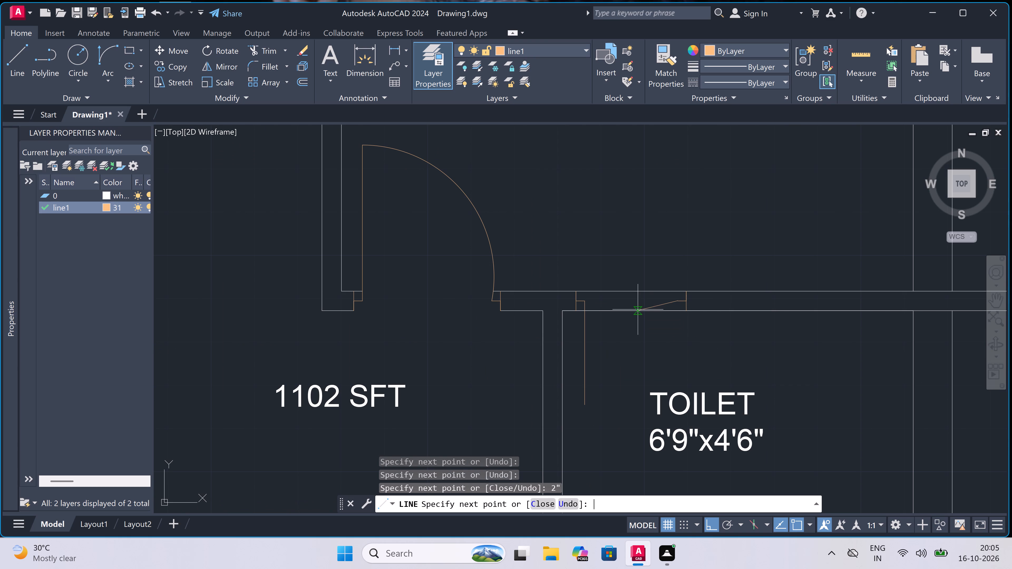
key(Escape)
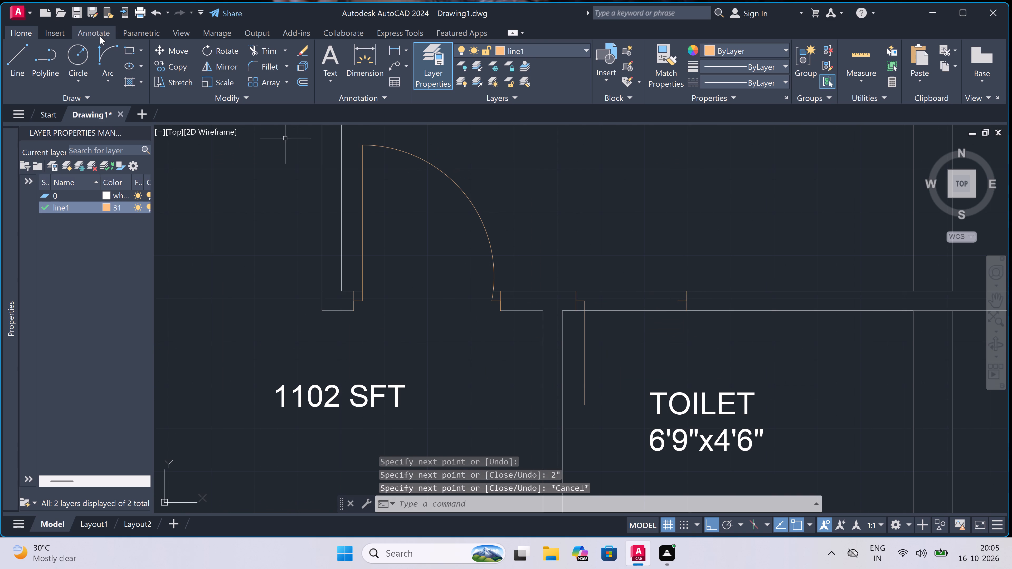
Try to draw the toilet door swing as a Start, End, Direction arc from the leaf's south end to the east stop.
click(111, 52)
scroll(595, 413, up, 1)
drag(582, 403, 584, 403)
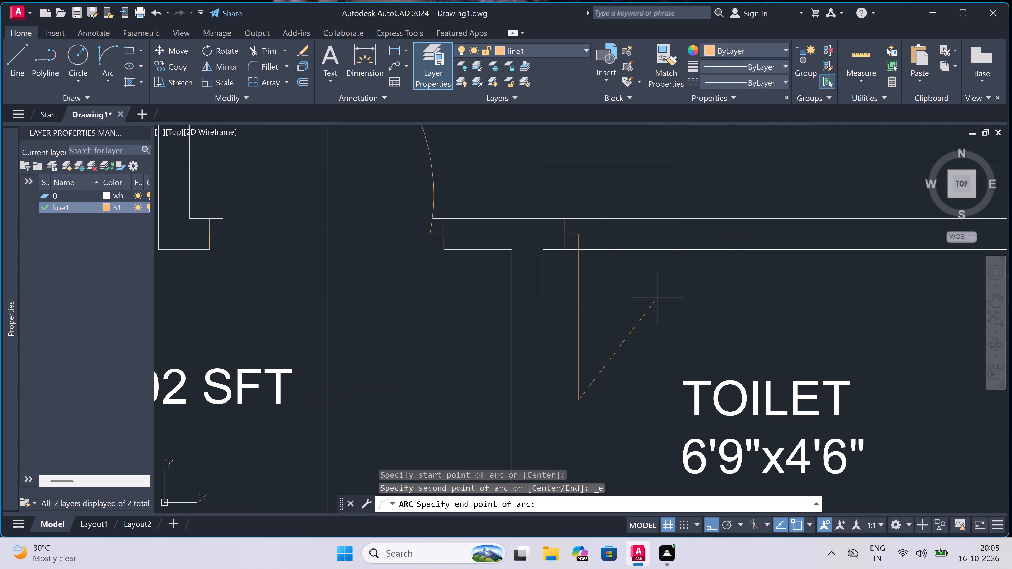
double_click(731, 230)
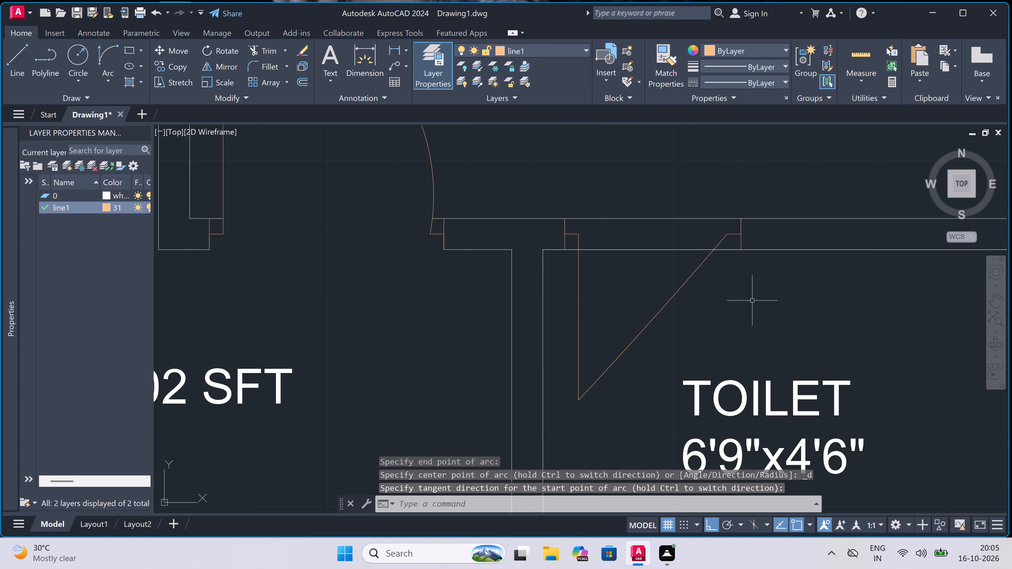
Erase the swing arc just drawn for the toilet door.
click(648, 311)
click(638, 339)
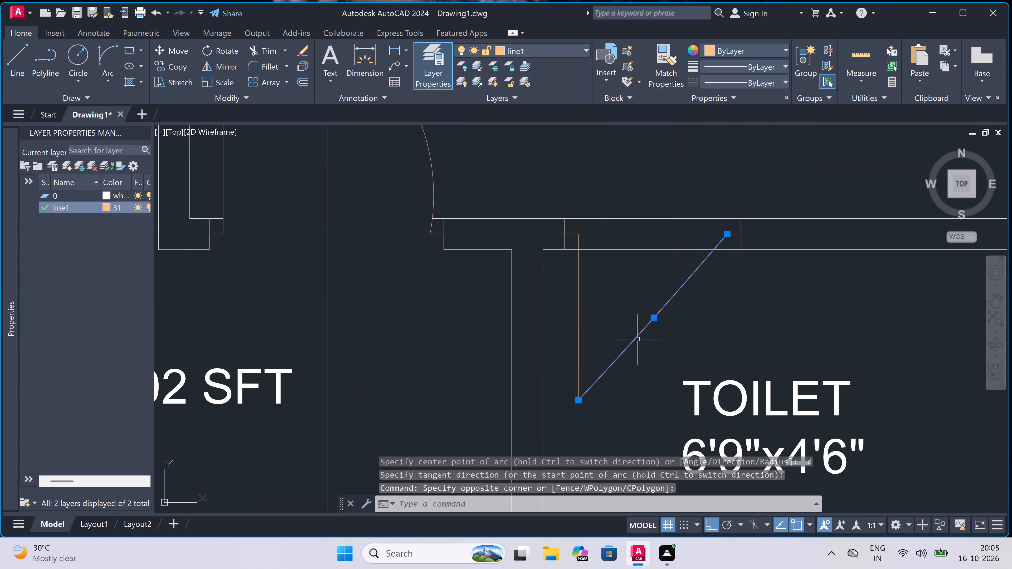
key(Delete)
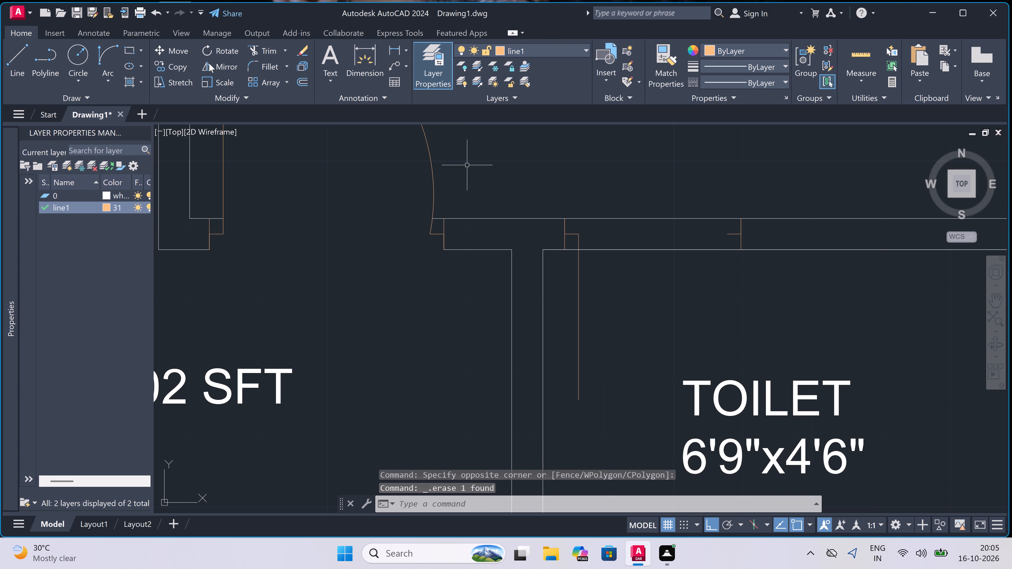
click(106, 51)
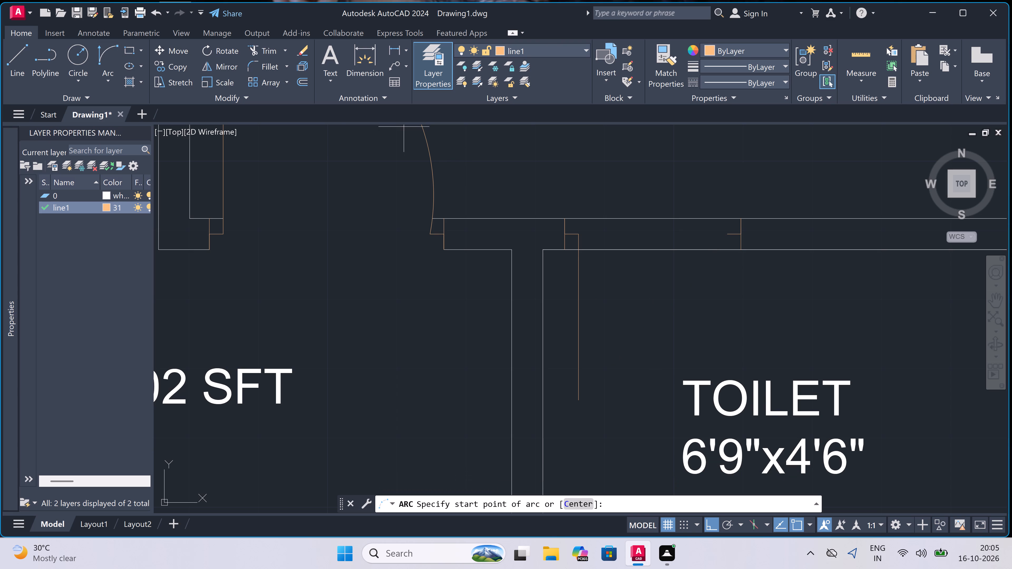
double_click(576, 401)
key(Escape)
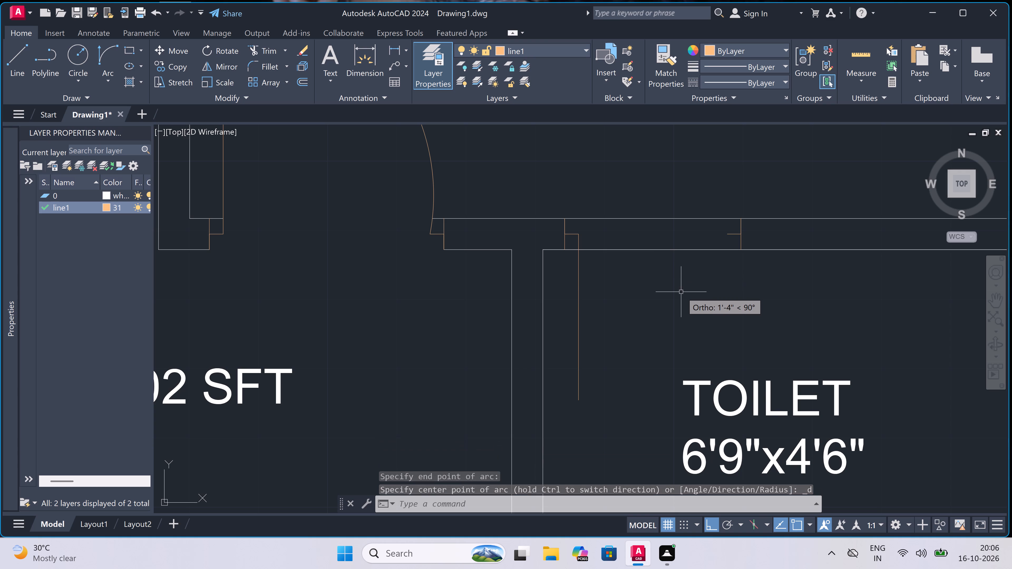
Draw the toilet door swing as a three-point arc from the leaf's south end through the east stop's end, ending north of the wall.
key(space)
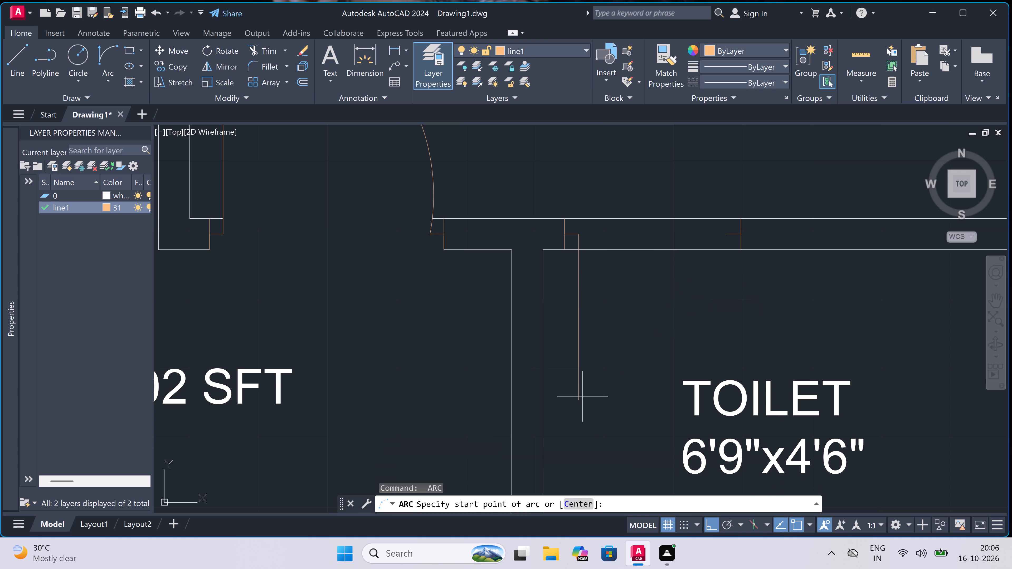
click(583, 396)
drag(726, 232, 726, 233)
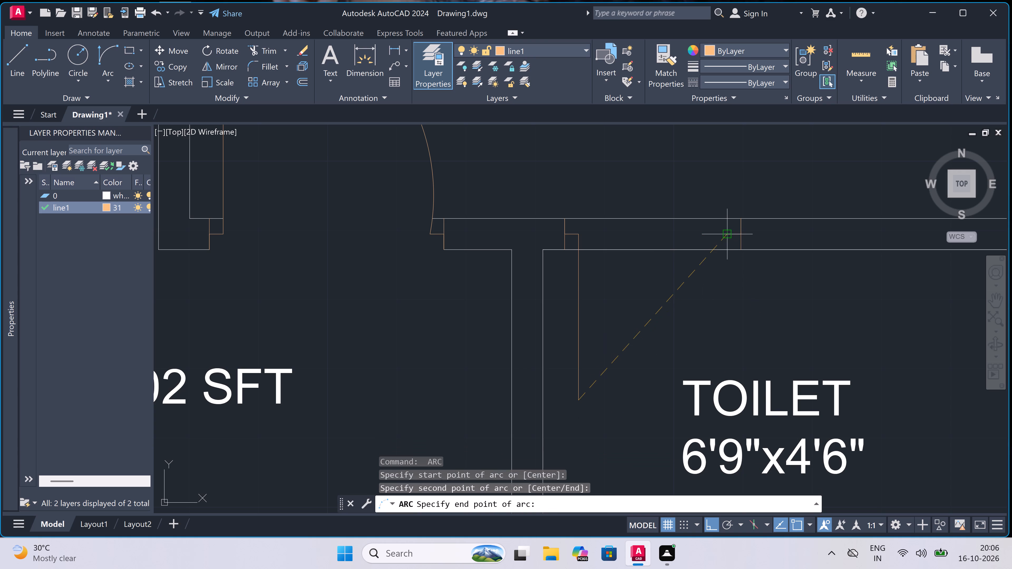
drag(726, 233, 729, 238)
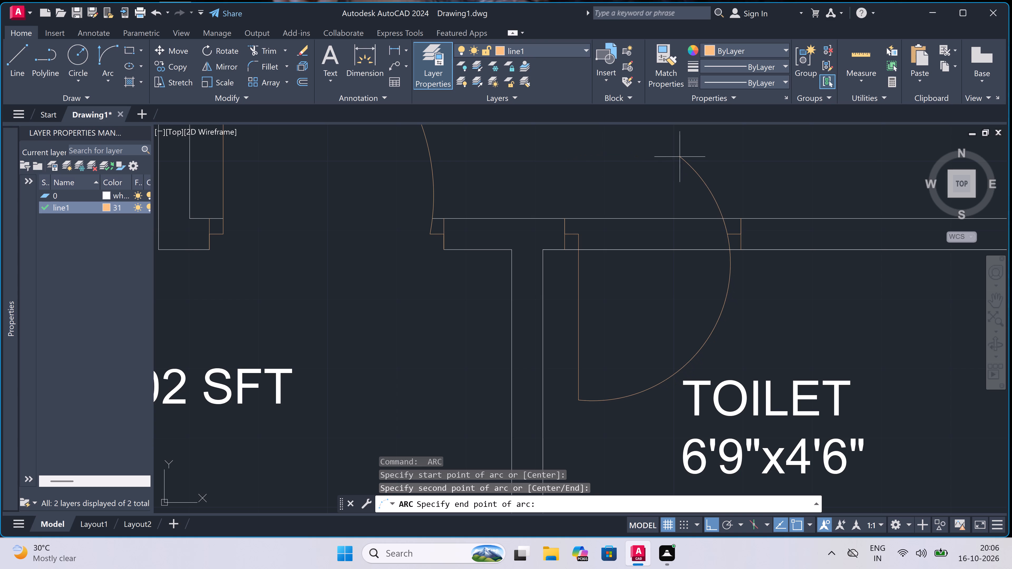
click(693, 180)
Trim the swing arc's excess north of the wall and both wall lines between the toilet door jambs.
key(t)
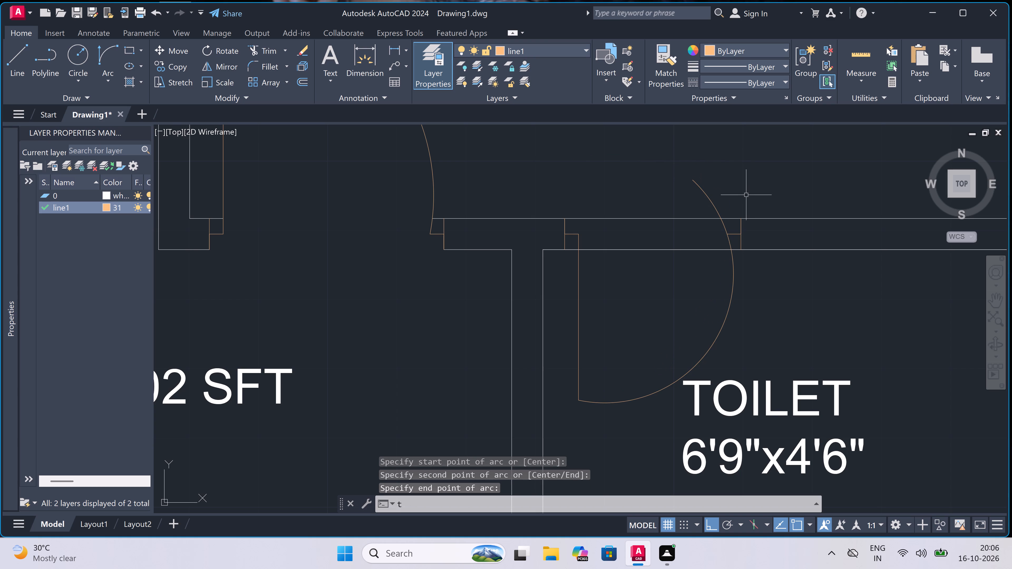
key(r)
key(space)
click(720, 194)
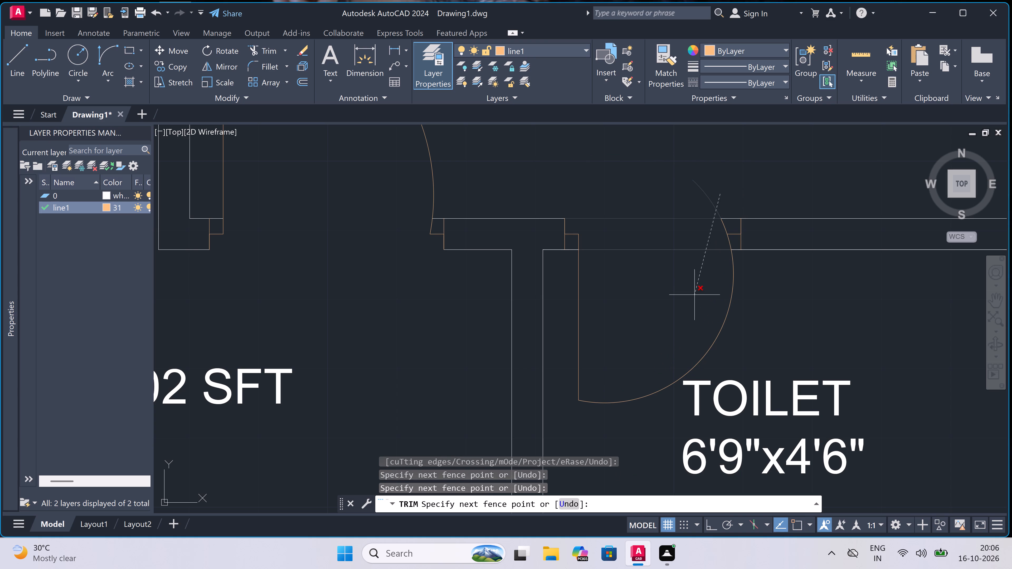
click(694, 295)
key(Escape)
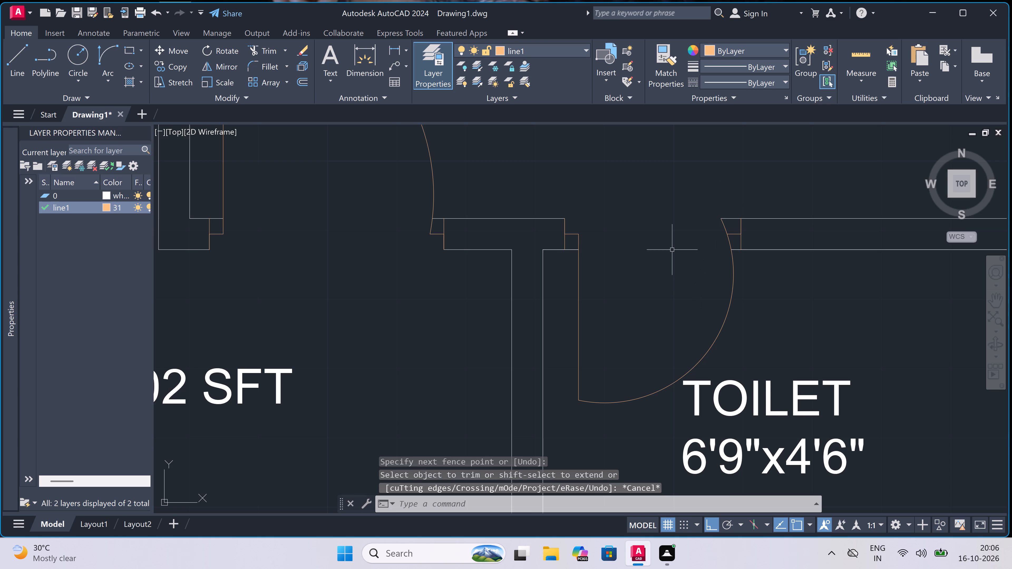
Near the west corner of the eastern 10'X10'4.5" bedroom's north wall, draw a jamb, a 2" stop eastward and a 3' leaf southward.
scroll(609, 264, down, 4)
scroll(601, 302, down, 2)
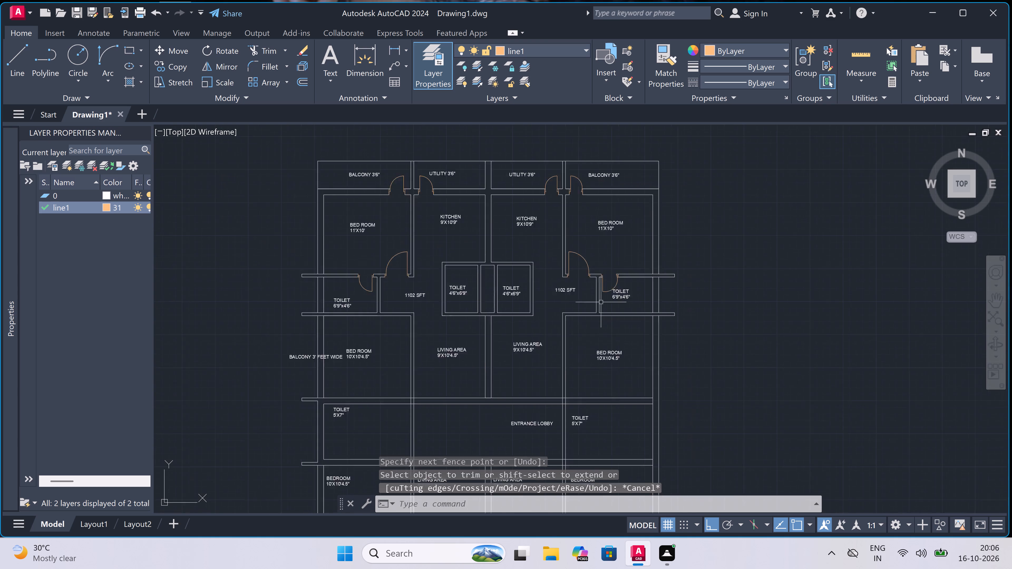
scroll(583, 329, up, 2)
key(l)
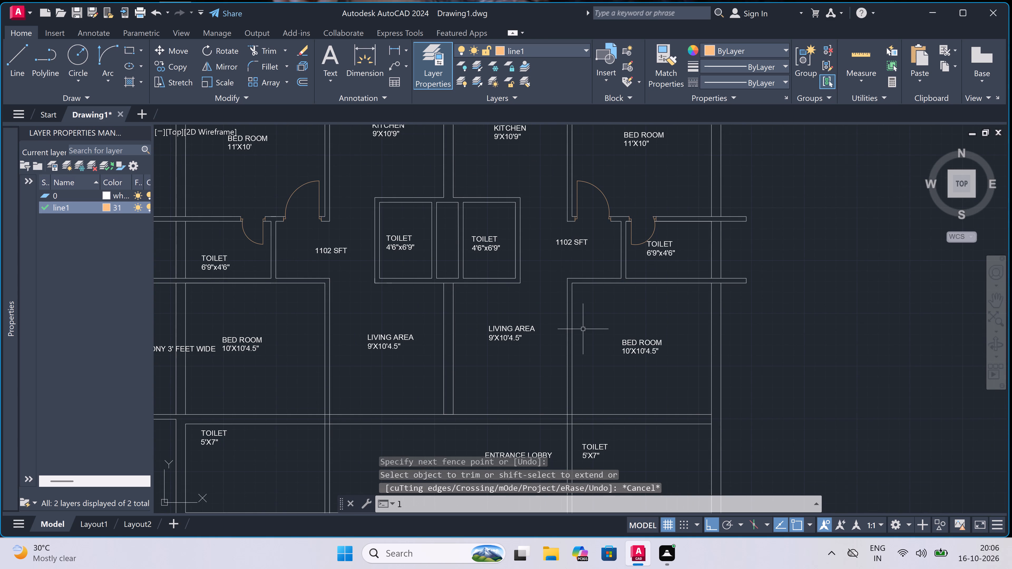
key(space)
scroll(583, 271, up, 4)
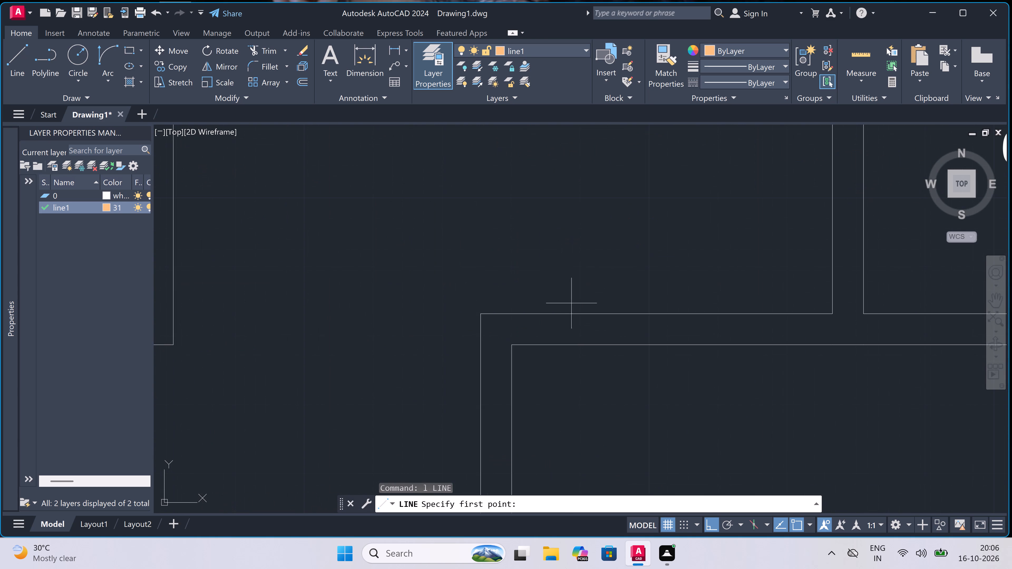
click(541, 312)
click(542, 347)
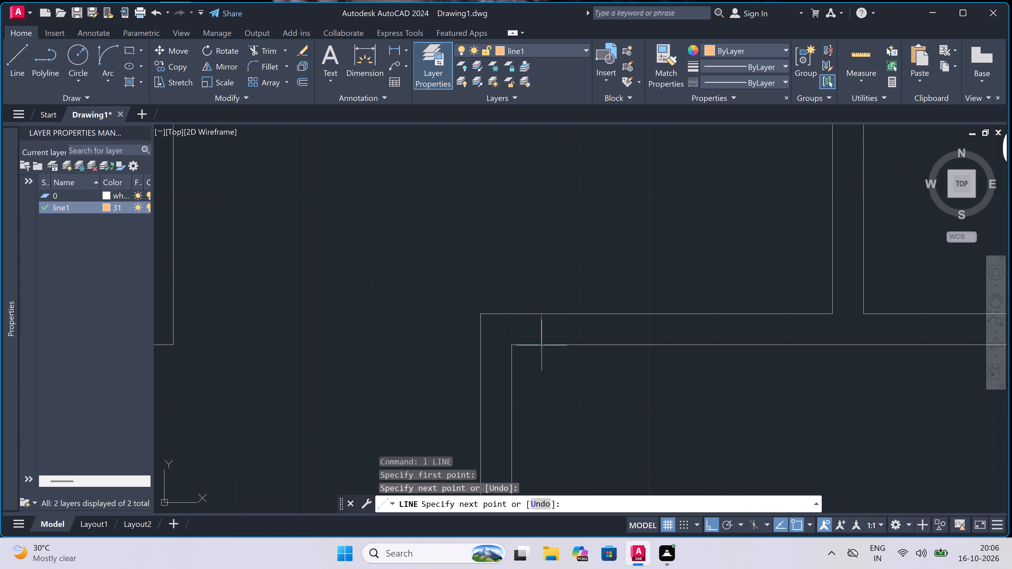
click(544, 328)
text(2")
key(space)
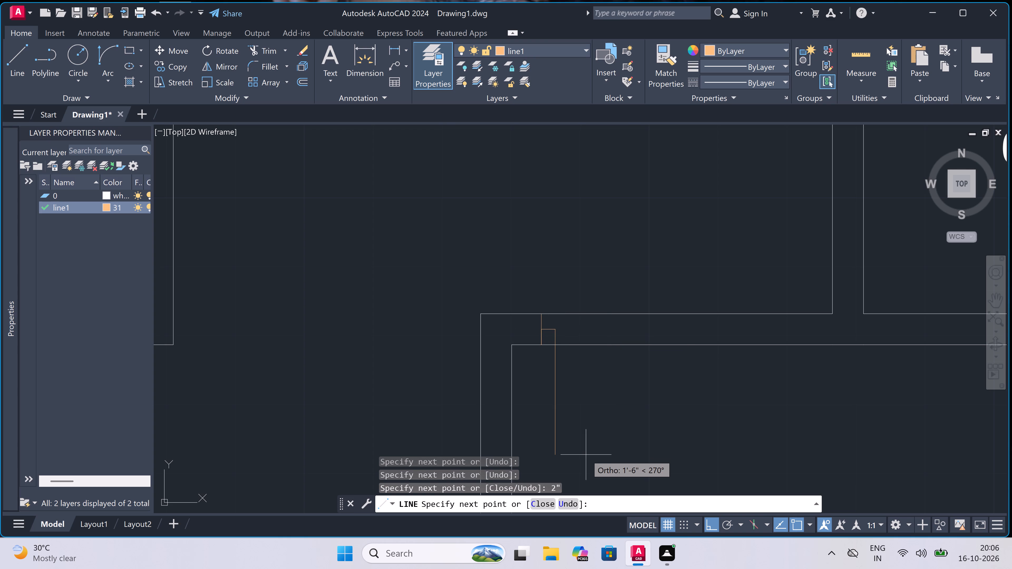
text(3')
key(space)
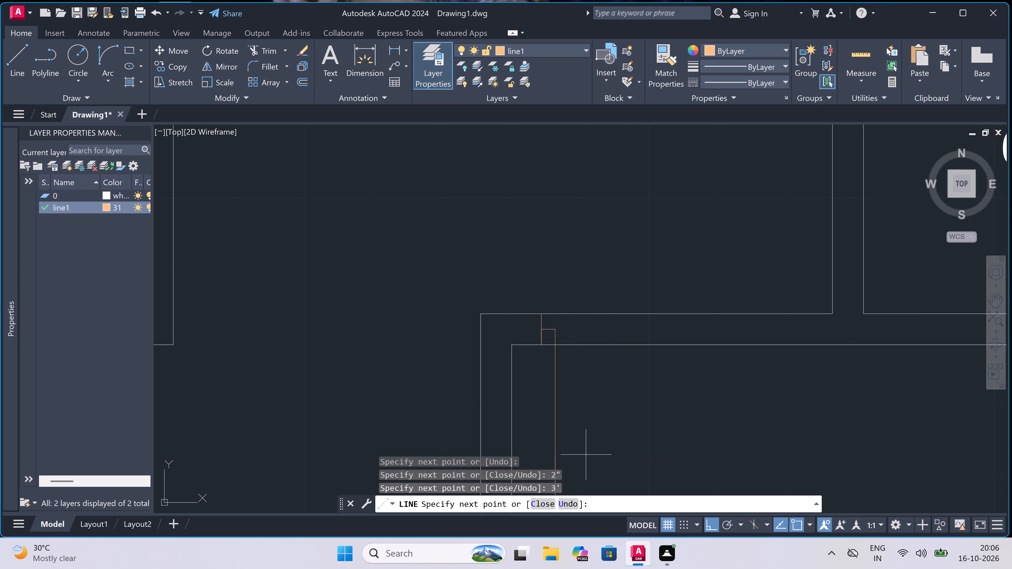
key(Escape)
Draw the eastern 10'X10'4.5" bedroom door's east jamb across the north wall, with a 2" stop running westward from its midpoint.
key(space)
scroll(672, 304, down, 3)
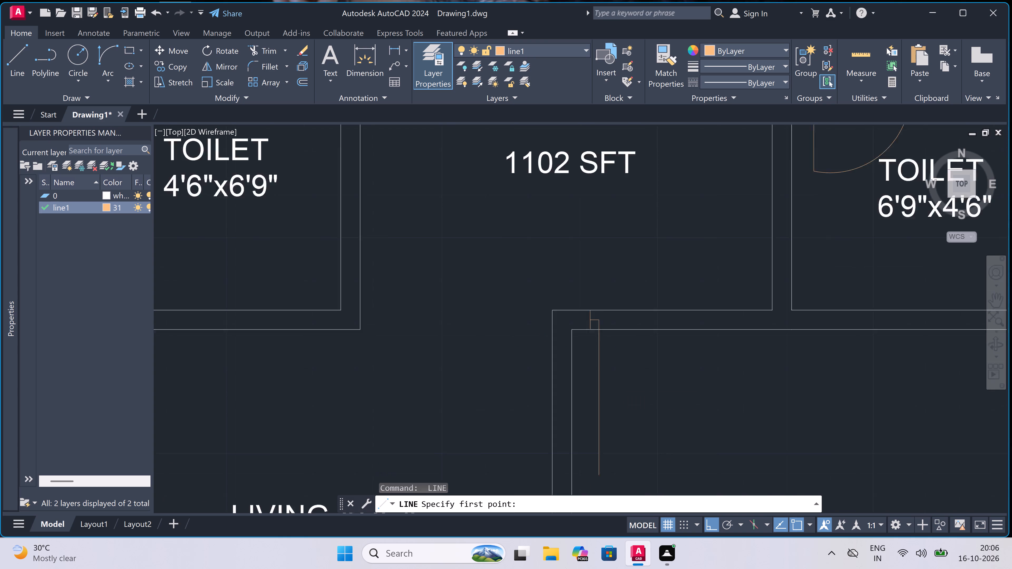
scroll(696, 321, up, 2)
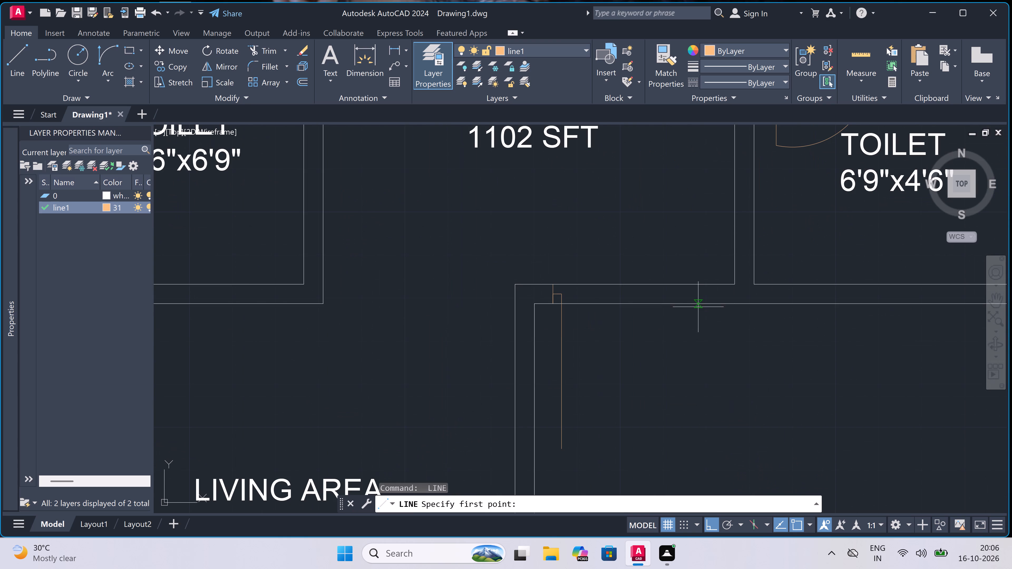
click(697, 306)
click(701, 286)
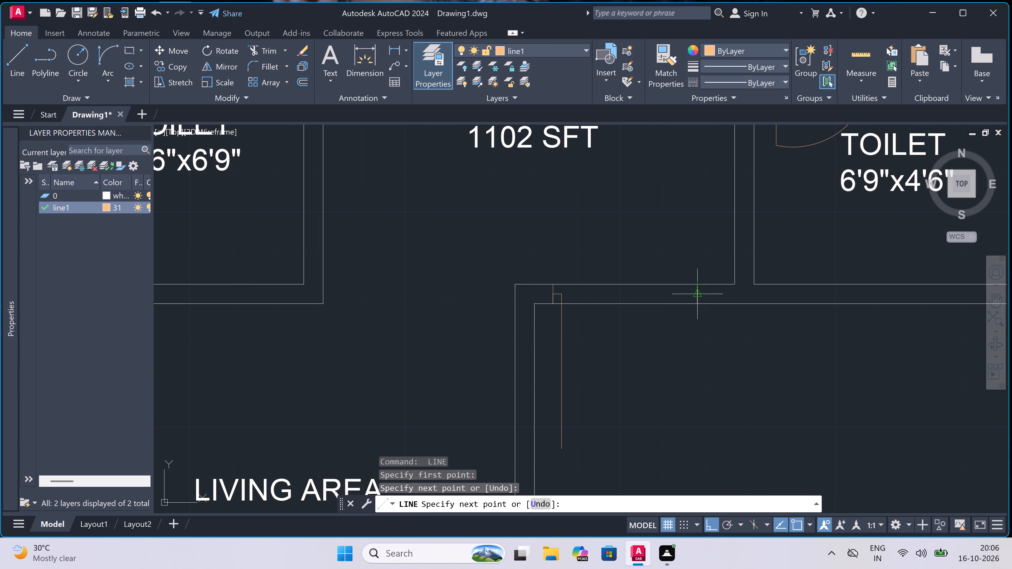
click(699, 297)
key(2)
text(")
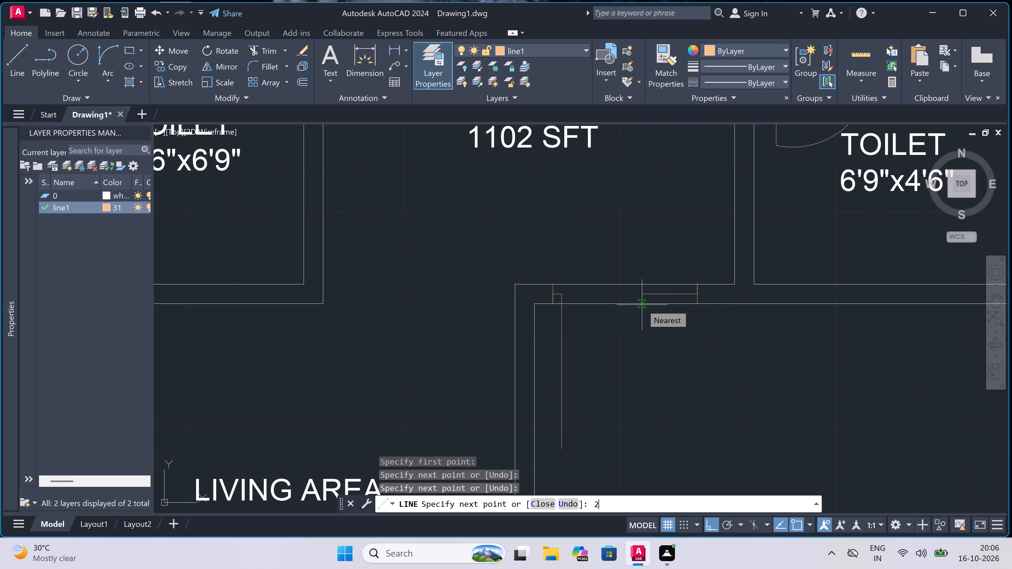
key(space)
key(Escape)
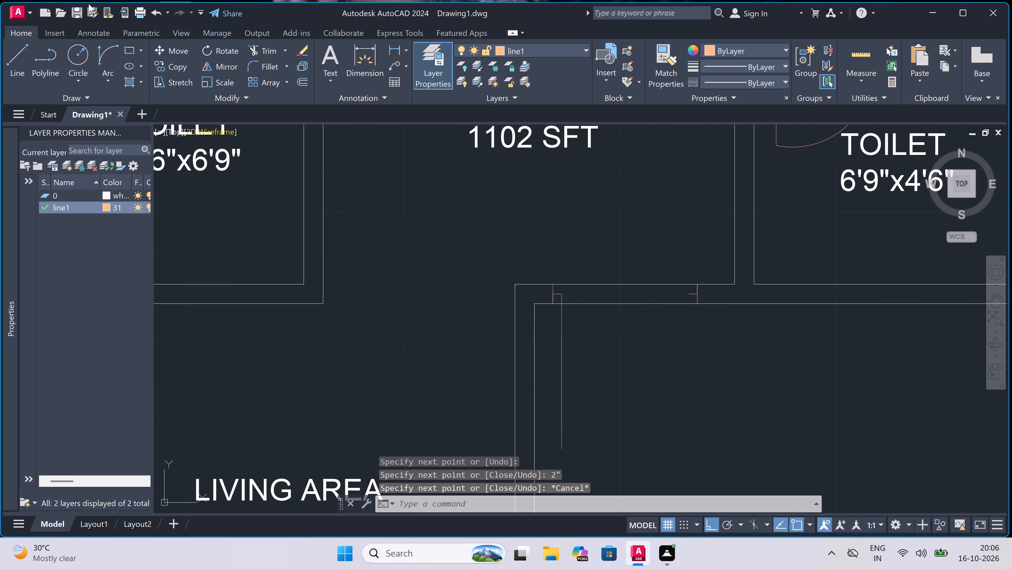
Draw the eastern bedroom door's swing as a start-end-direction arc from the leaf's south end to the east stop's end.
click(105, 56)
click(107, 55)
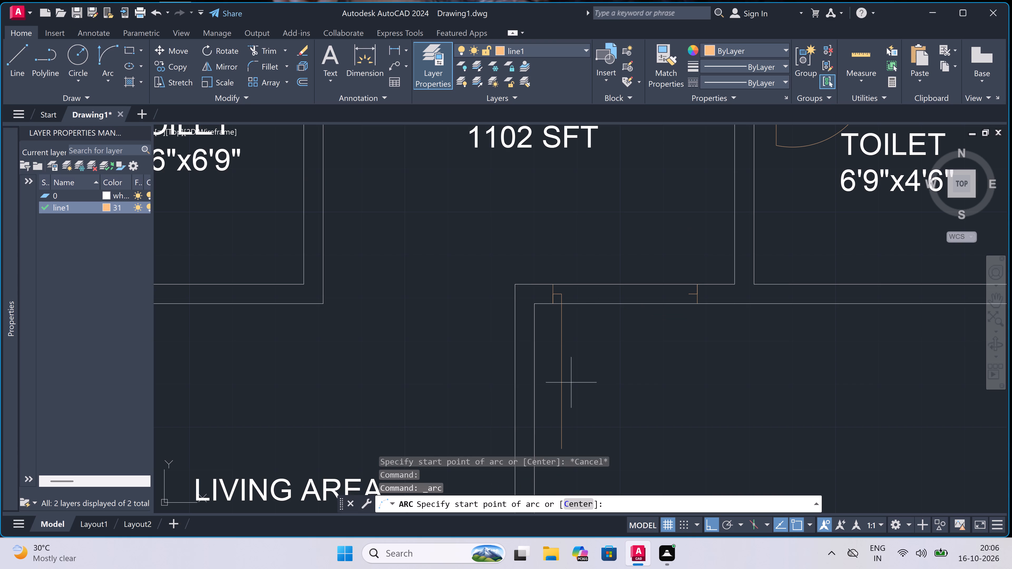
click(558, 448)
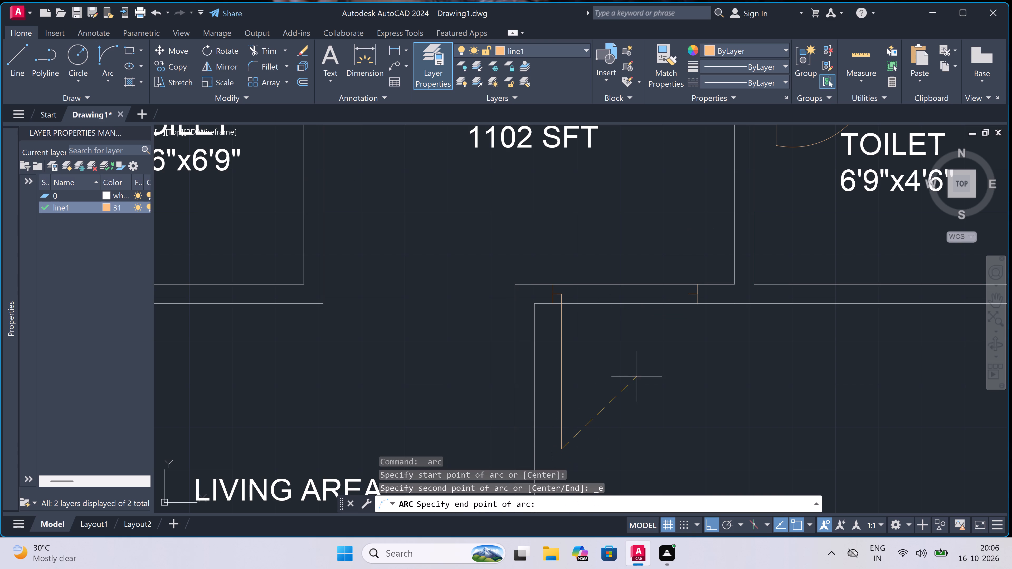
click(691, 289)
click(740, 341)
Trim both wall lines between the eastern 10'X10'4.5" bedroom door's jambs.
key(t)
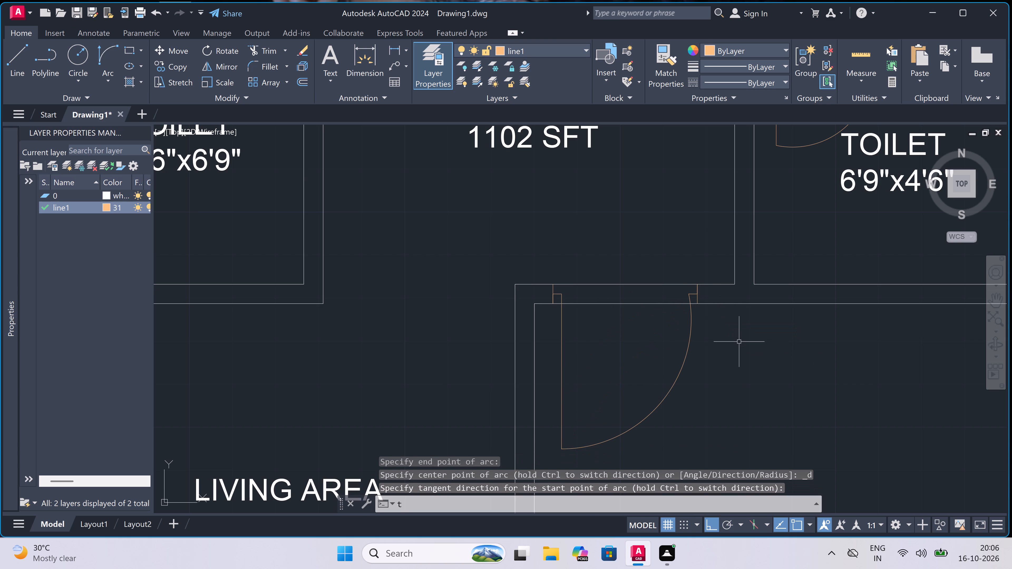
key(r)
key(space)
click(663, 254)
click(636, 378)
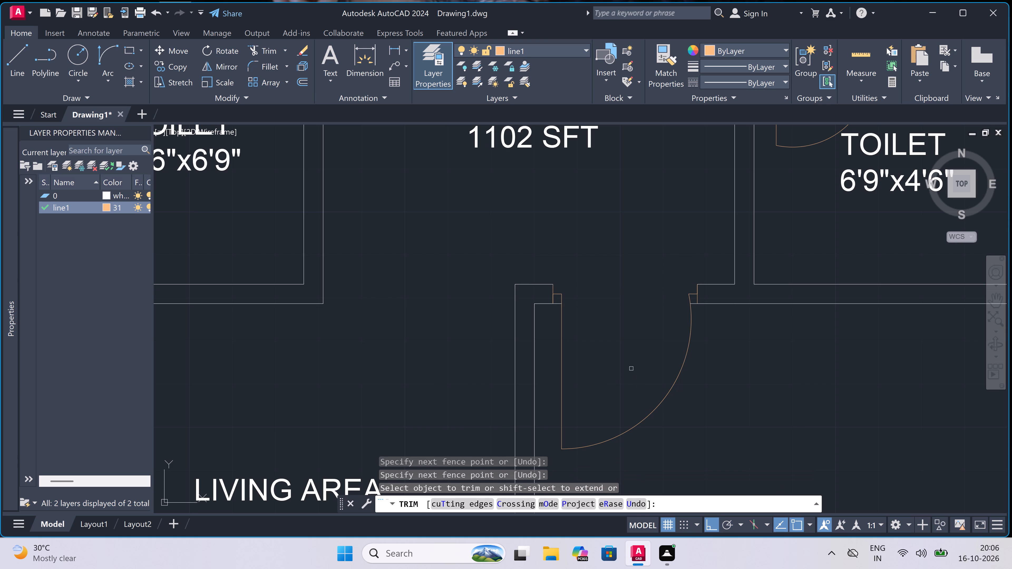
key(Escape)
Near the east corner of the western 10'X10'4.5" bedroom's north wall, draw a jamb, a 2" stop westward and a 3' leaf southward.
scroll(628, 333, down, 4)
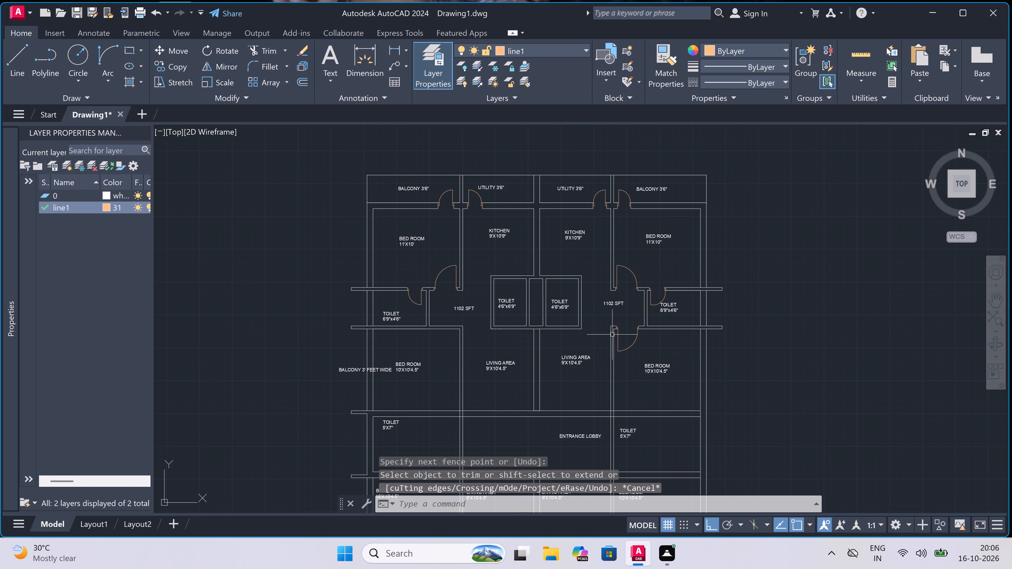
scroll(410, 309, up, 3)
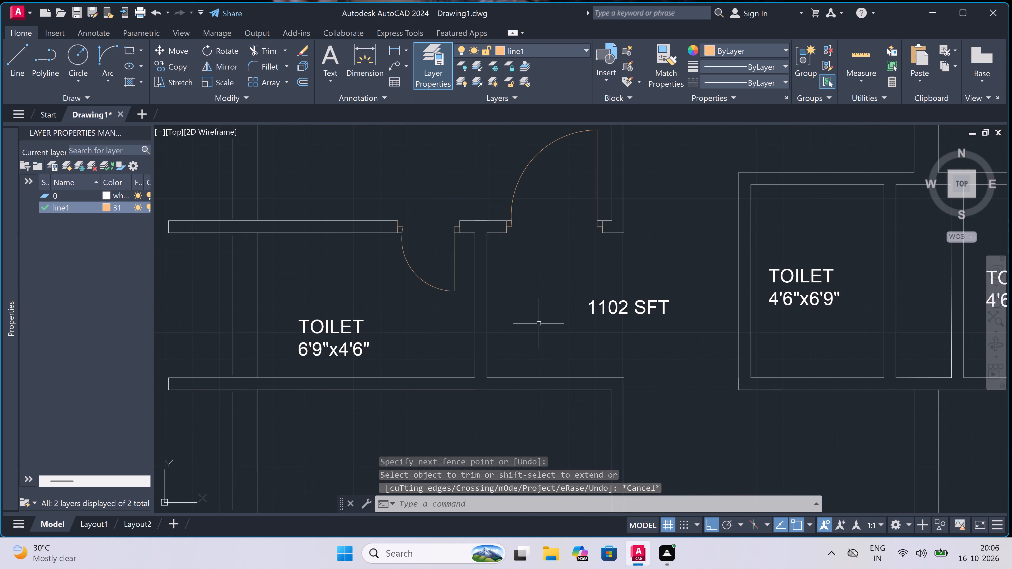
key(l)
key(space)
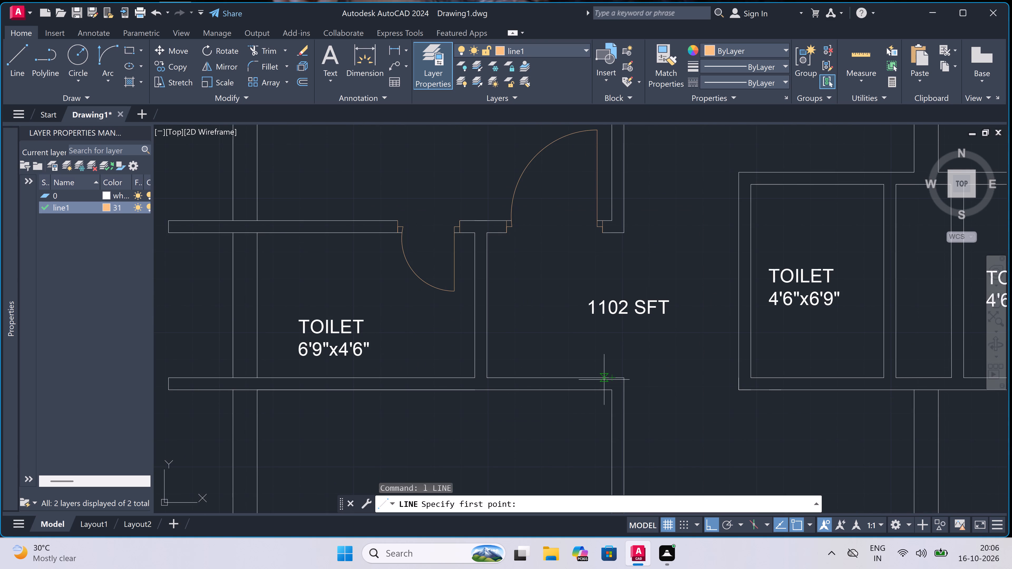
click(602, 378)
click(604, 393)
click(604, 386)
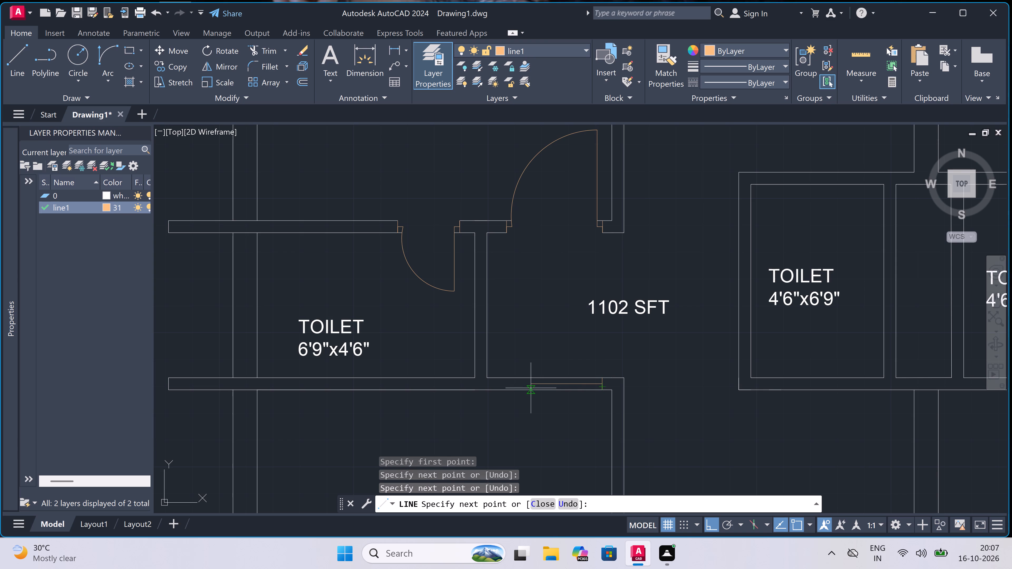
key(2)
text(")
key(space)
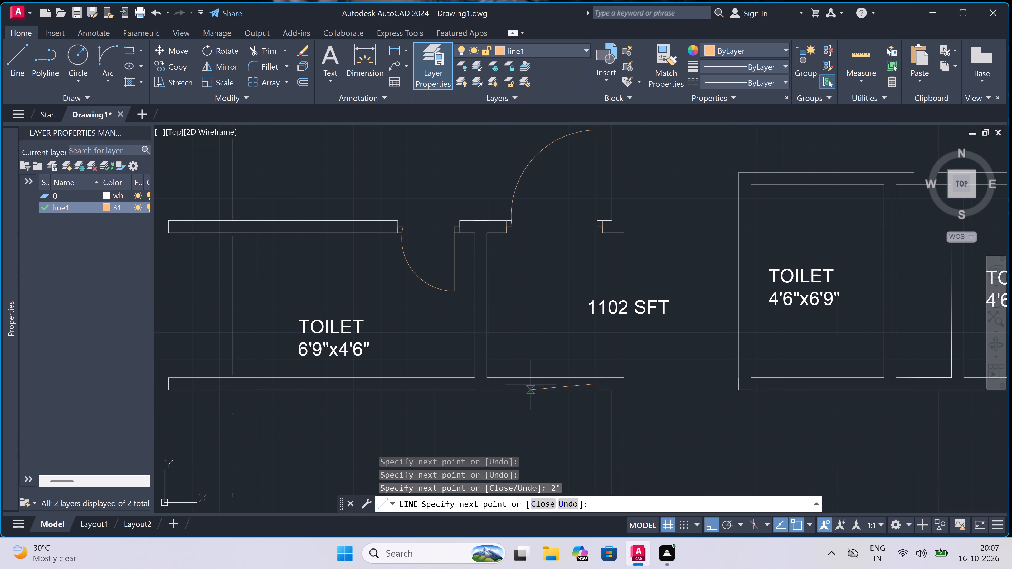
scroll(532, 387, down, 2)
scroll(542, 448, up, 1)
scroll(563, 350, up, 2)
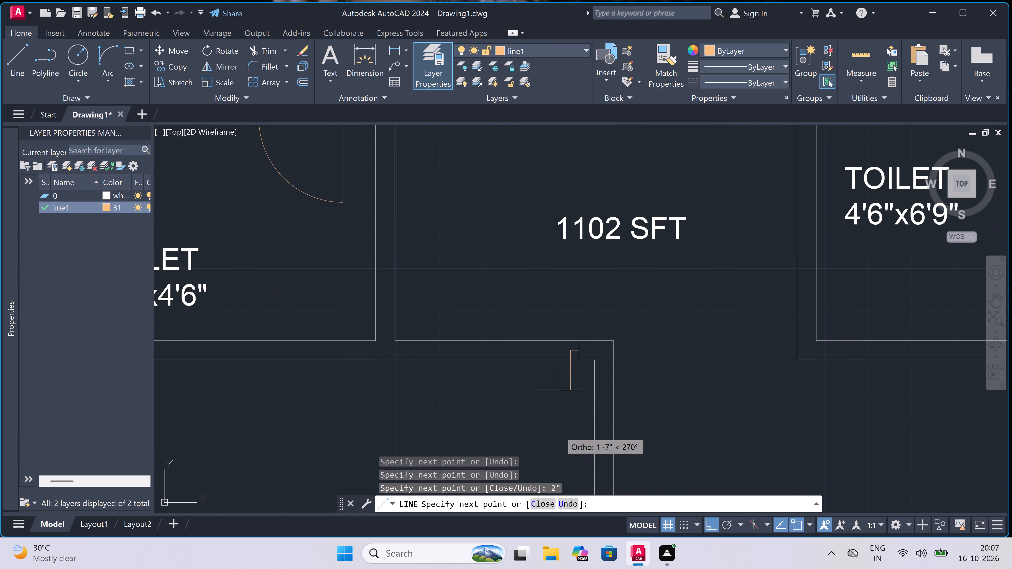
scroll(587, 281, down, 3)
scroll(576, 341, up, 2)
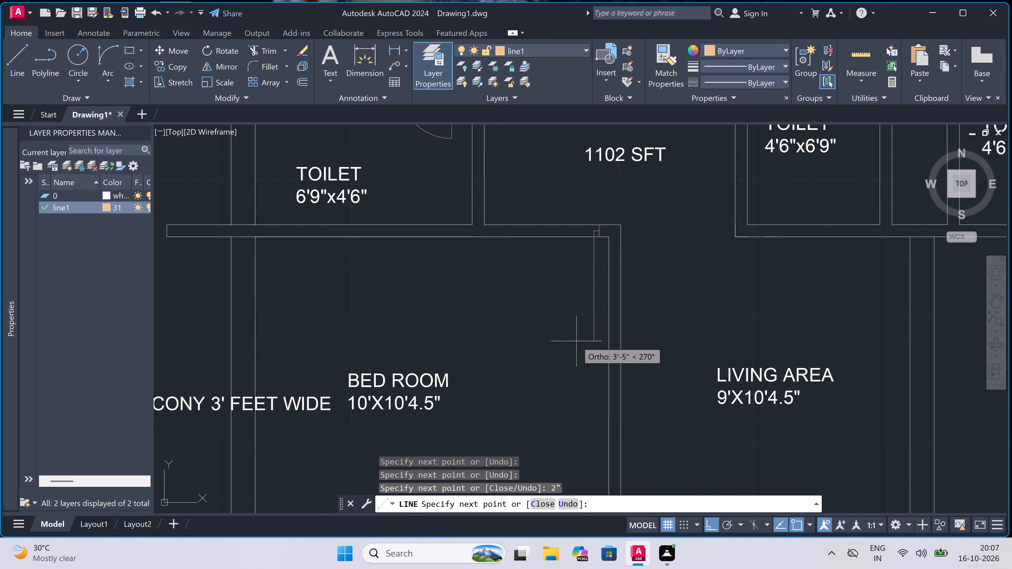
text(3')
key(space)
key(Escape)
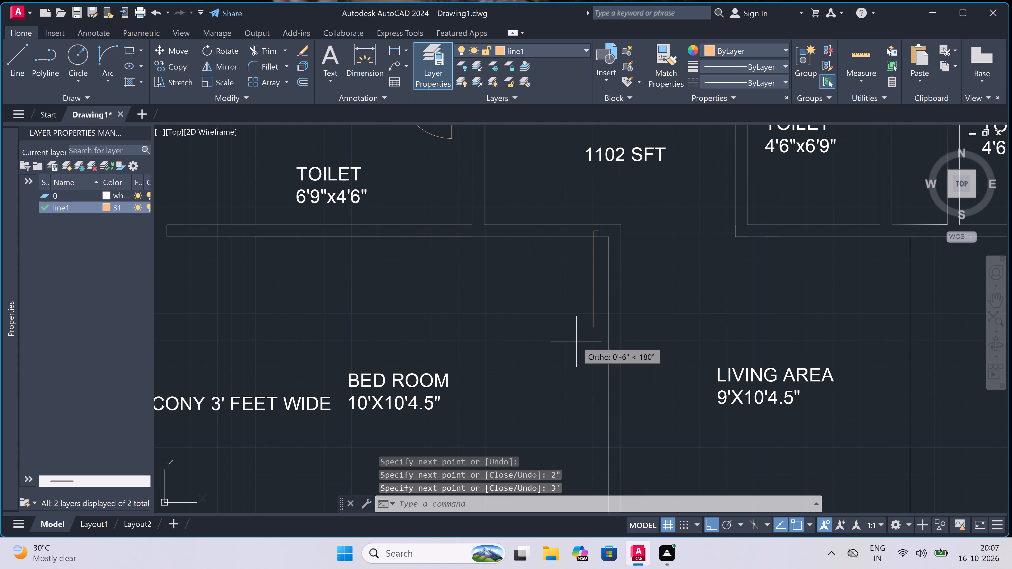
Draw the western bedroom door's west jamb across the north wall, with a 2" stop running eastward from its midpoint.
key(space)
scroll(532, 227, up, 1)
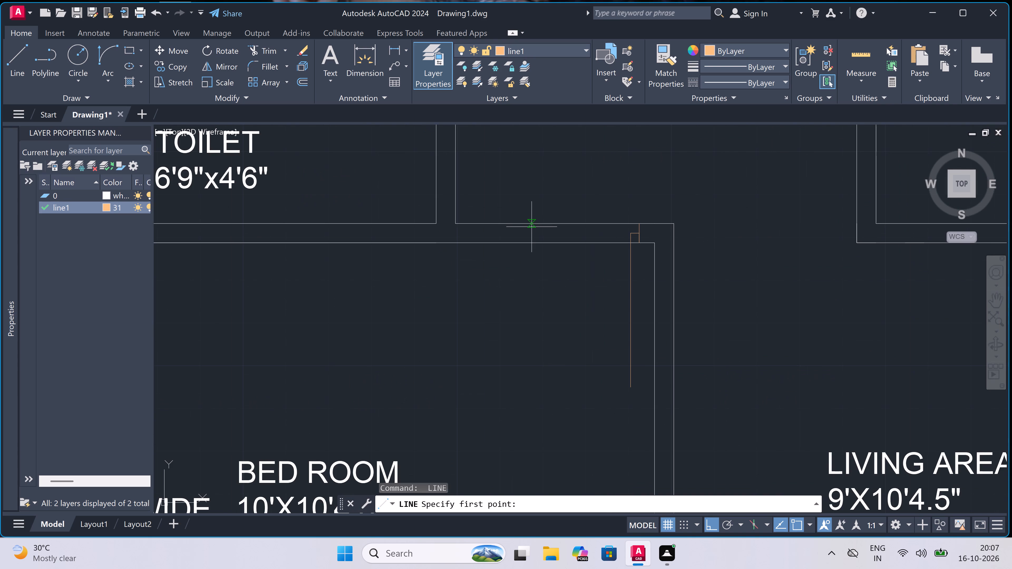
click(493, 225)
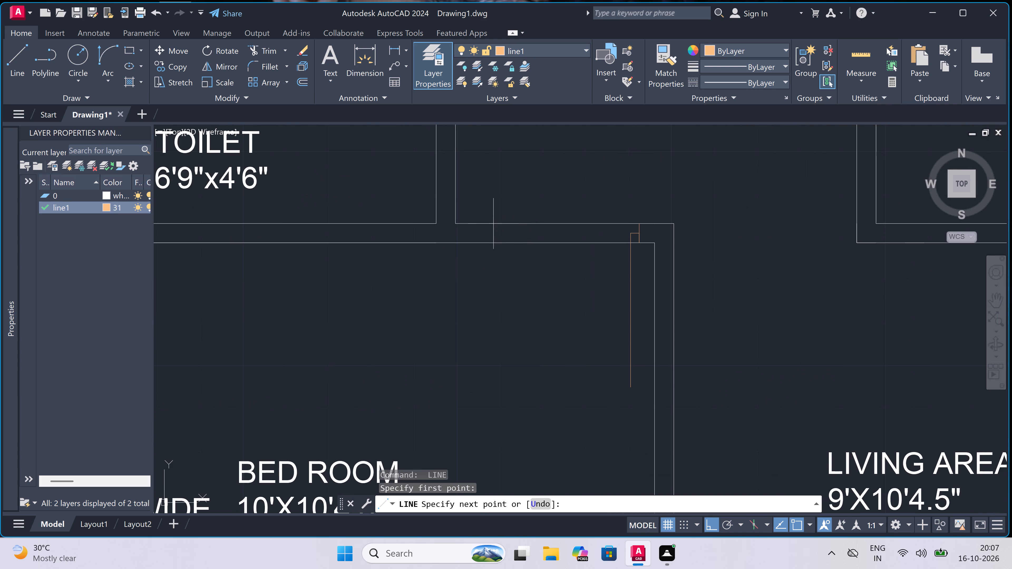
click(493, 239)
click(494, 234)
text(2")
key(space)
key(Escape)
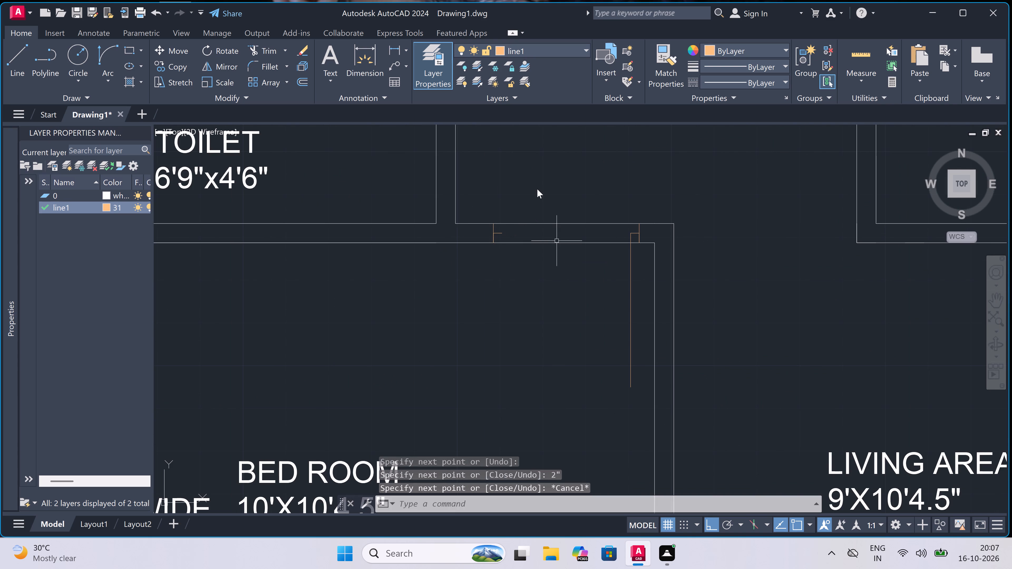
Draw the western bedroom door's swing as a start-end-direction arc from the leaf's south end to the west stop's end.
drag(105, 52, 111, 55)
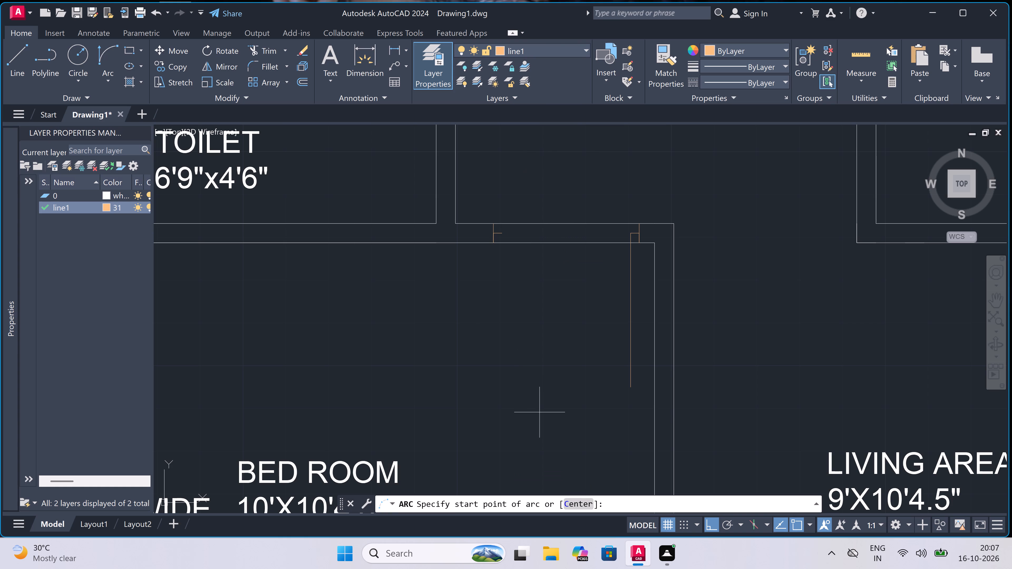
drag(631, 391, 624, 387)
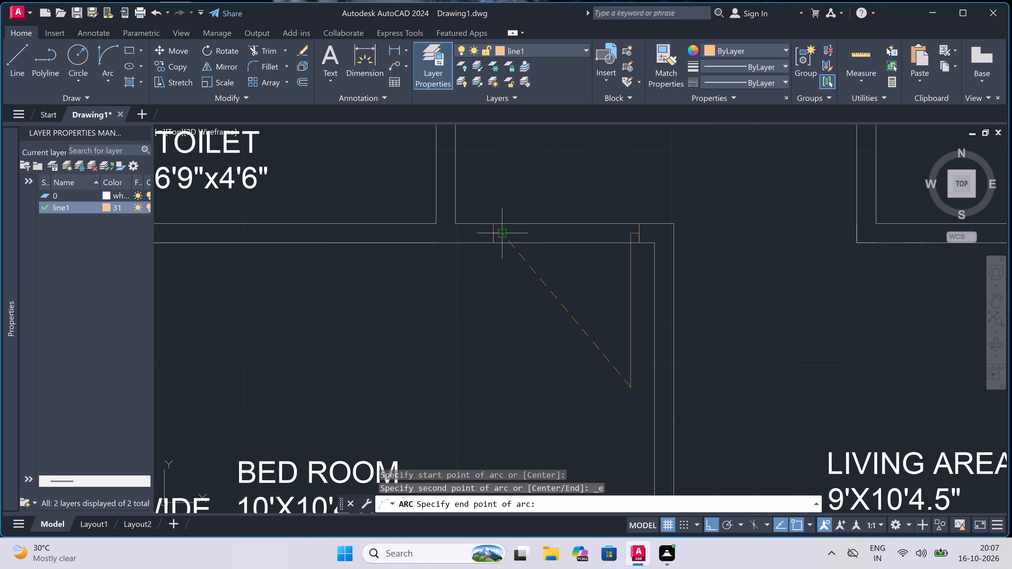
drag(503, 230, 503, 236)
click(428, 374)
Trim both wall lines between the western 10'X10'4.5" bedroom door's jambs.
key(t)
key(r)
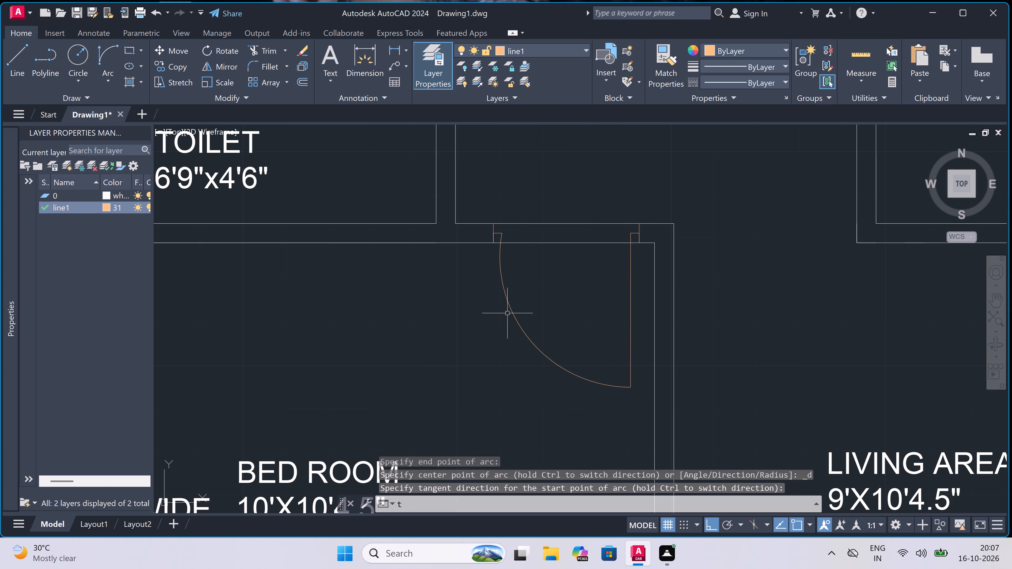
key(space)
double_click(562, 181)
click(561, 295)
scroll(562, 296, down, 4)
key(Escape)
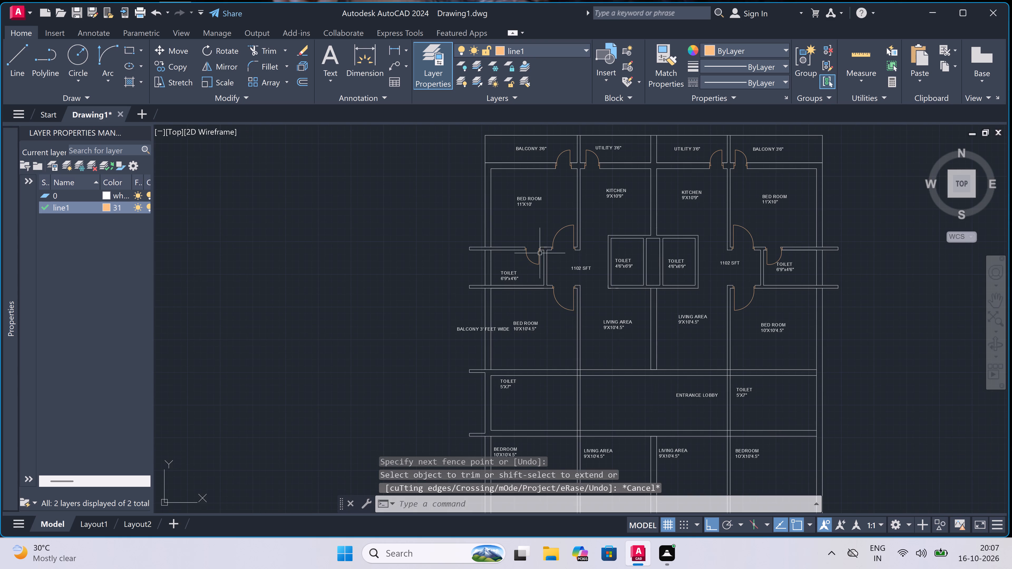
Rotate the "BALCONY 3' FEET WIDE" label 90° so it reads vertically beside the western bedroom.
scroll(493, 322, up, 2)
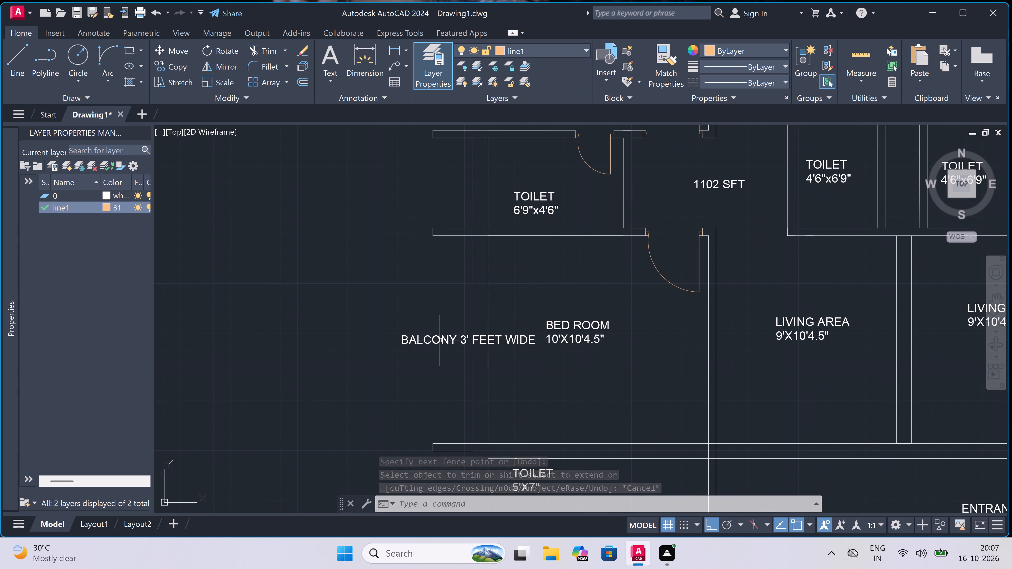
scroll(440, 340, down, 2)
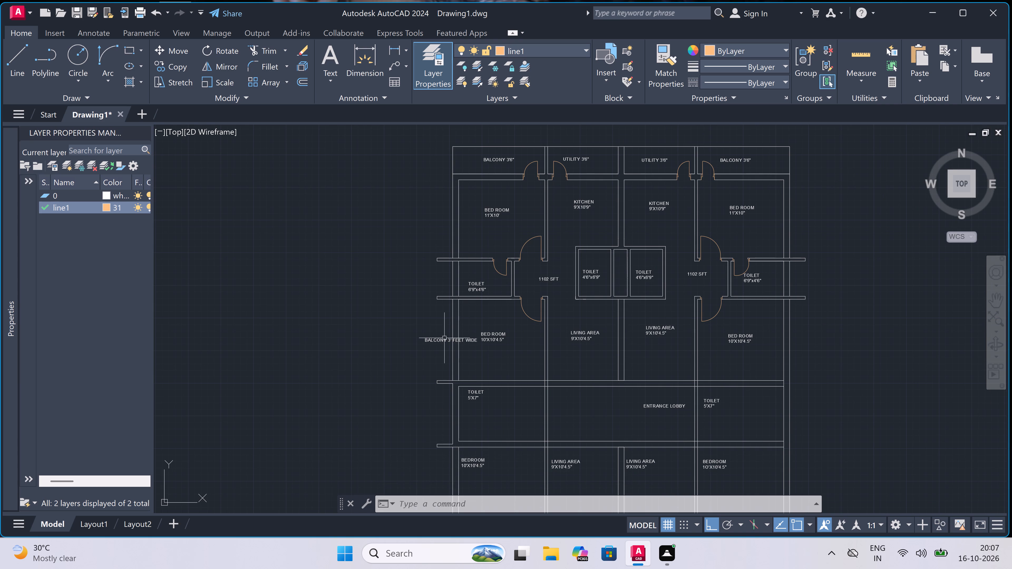
scroll(445, 342, up, 1)
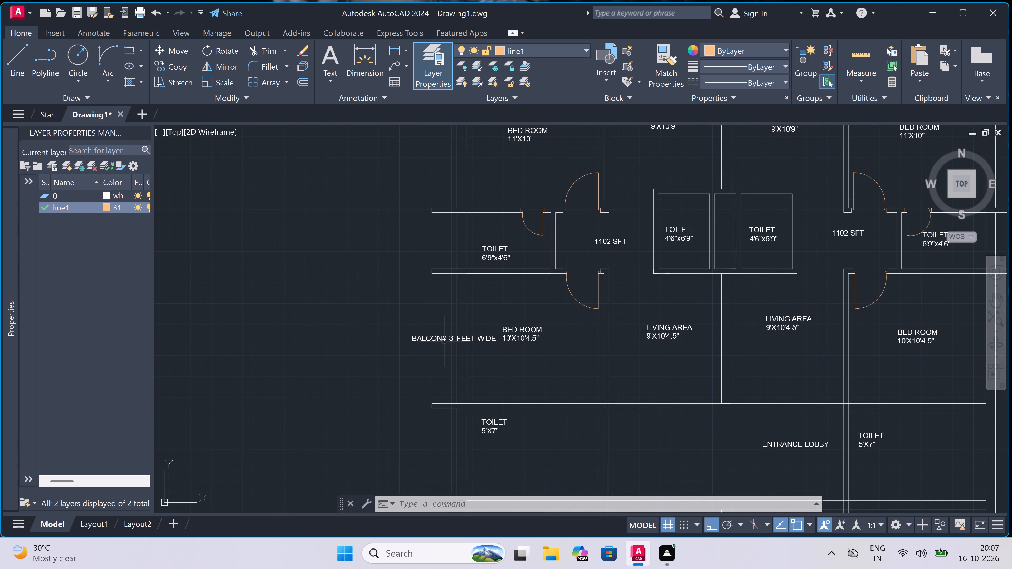
click(444, 341)
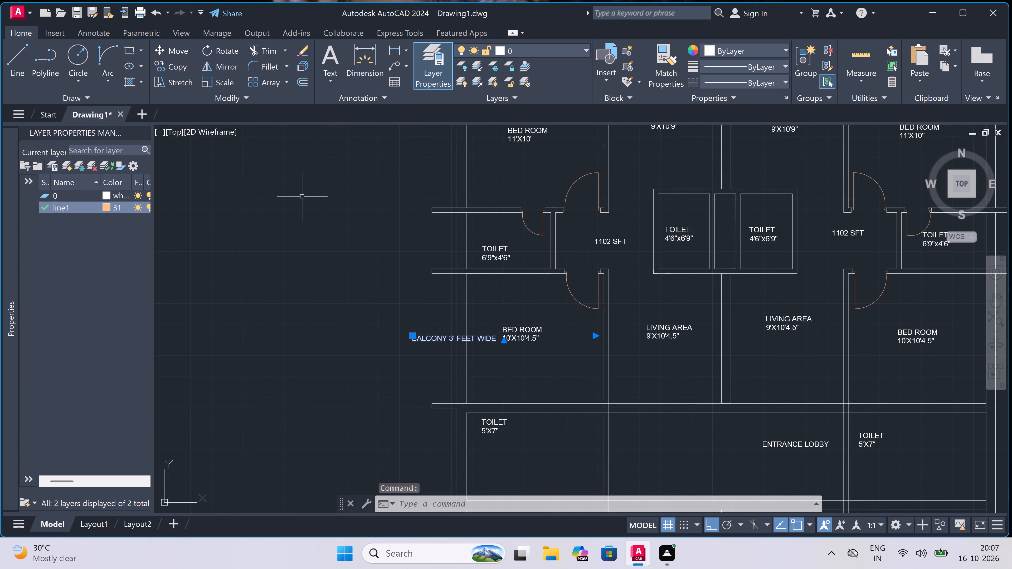
click(226, 46)
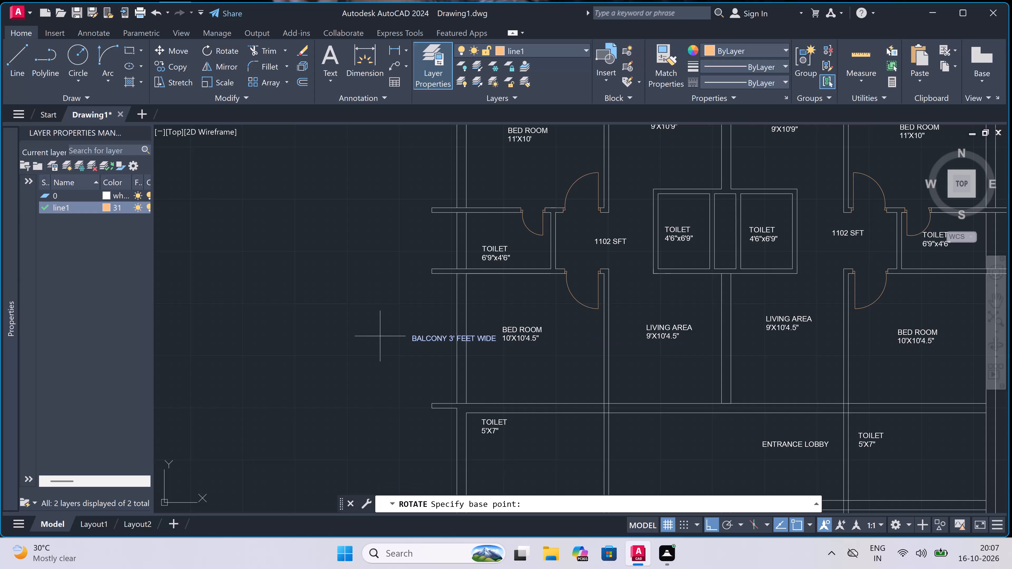
click(425, 333)
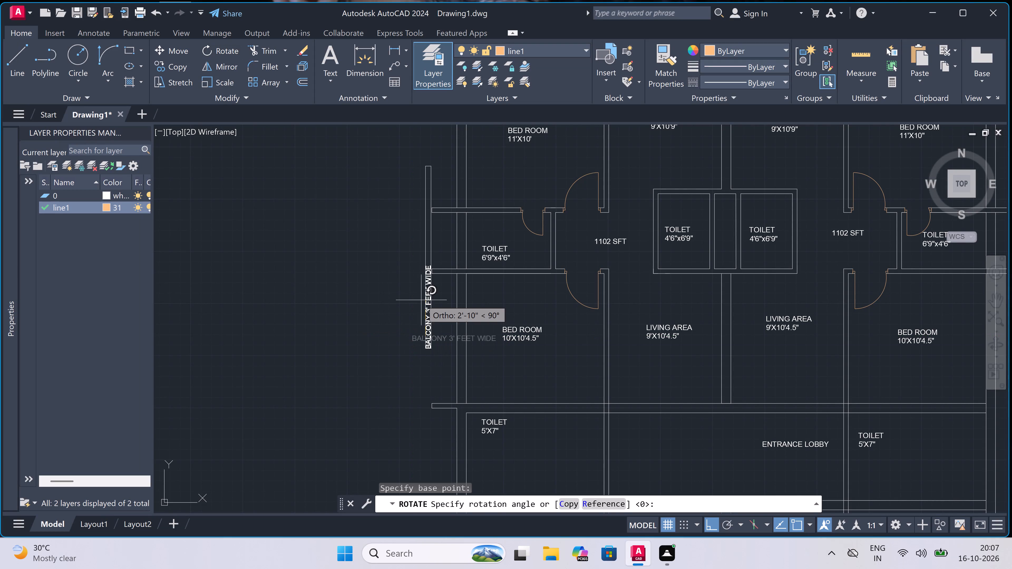
click(421, 299)
With ortho off, move the vertical "BALCONY 3' FEET WIDE" label southeast into the balcony strip just west of the bedroom's outer wall.
click(426, 295)
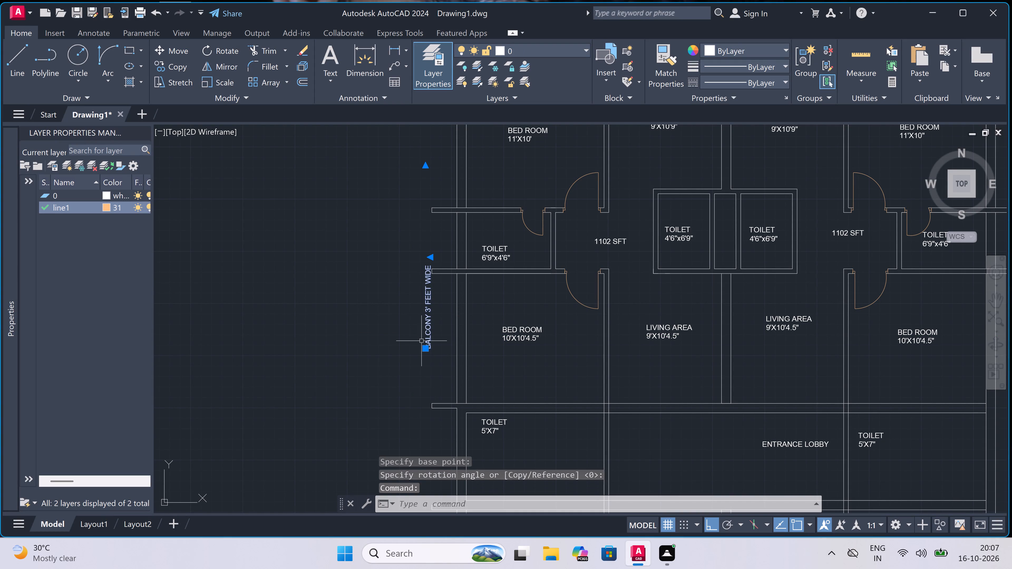
click(426, 346)
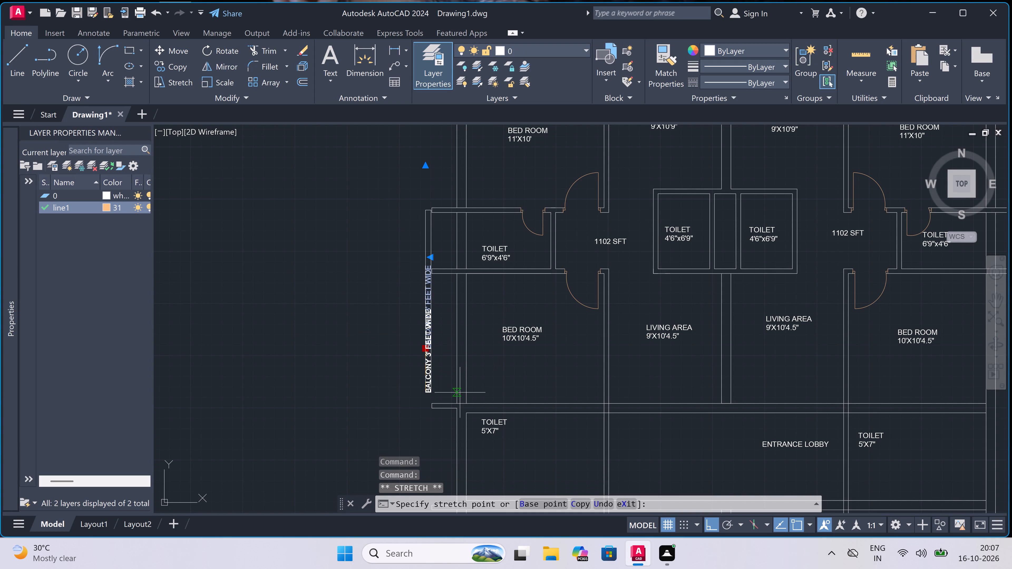
key(F8)
scroll(445, 394, up, 3)
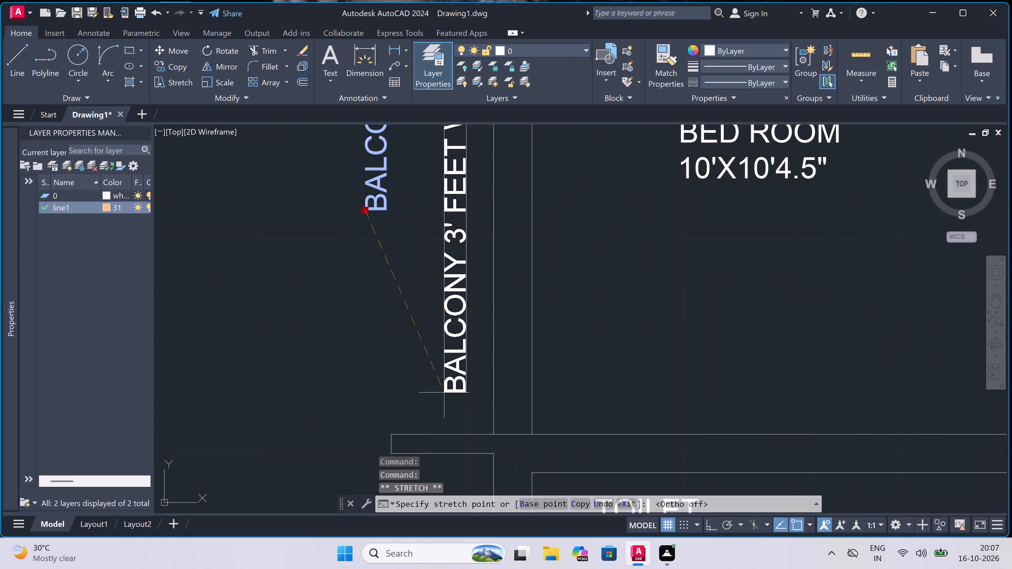
click(440, 389)
key(Escape)
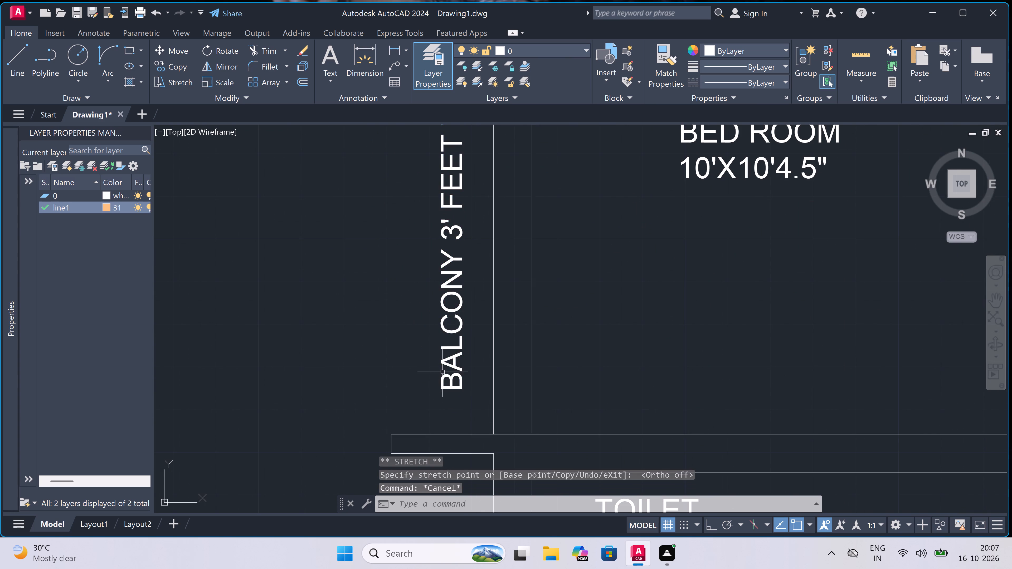
Reposition the vertical "BALCONY 3' FEET WIDE" label slightly northwest within the balcony strip beside the western 10'X10'4.5" bedroom.
scroll(458, 325, down, 4)
scroll(458, 325, up, 1)
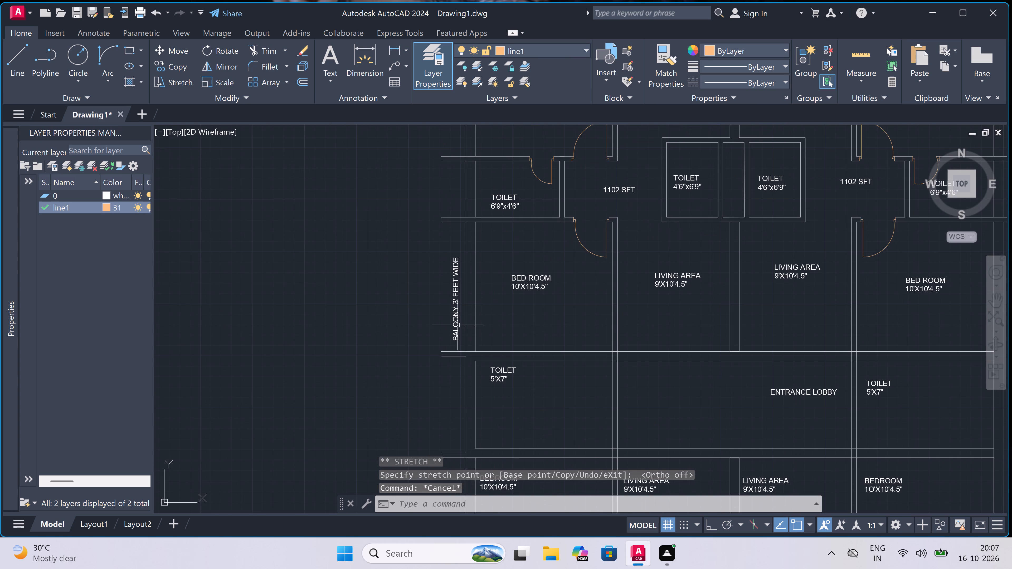
scroll(453, 315, up, 2)
double_click(453, 315)
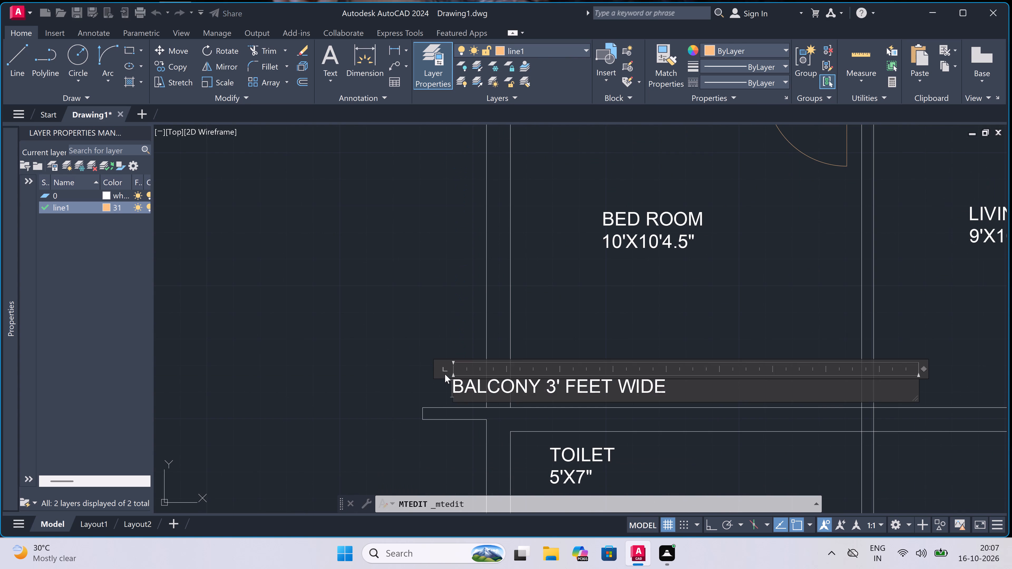
click(435, 320)
click(459, 365)
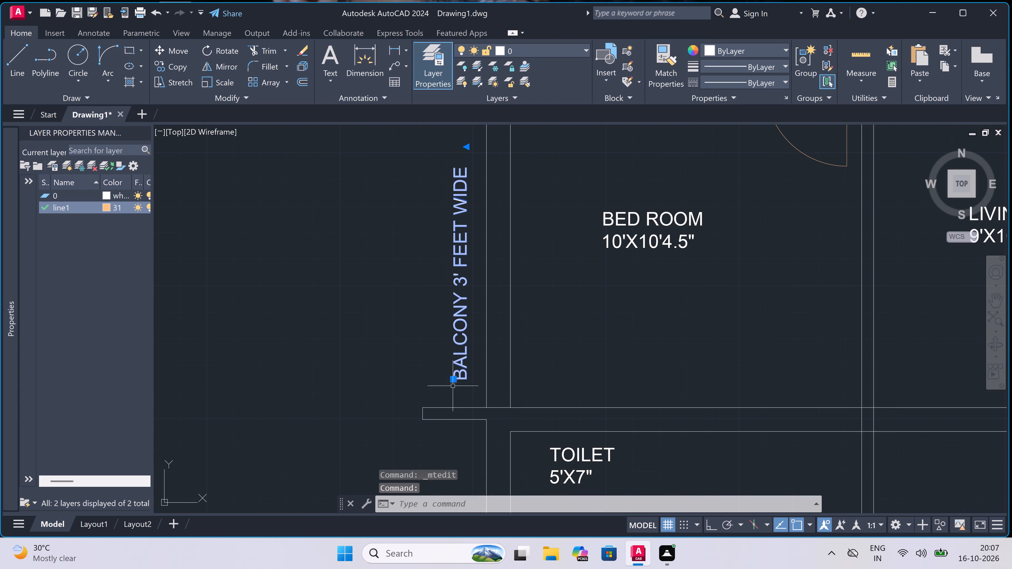
click(455, 380)
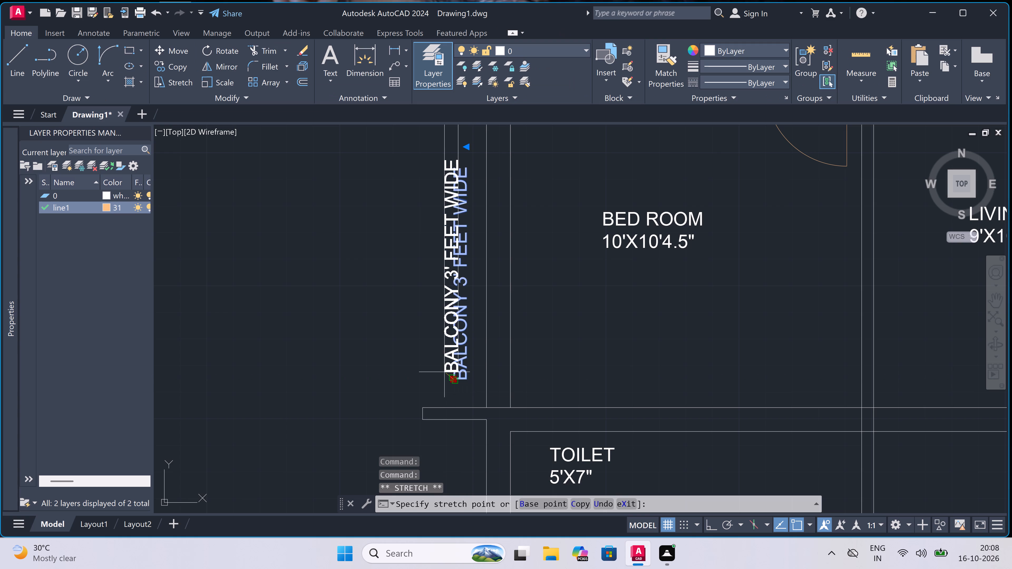
click(444, 372)
click(453, 379)
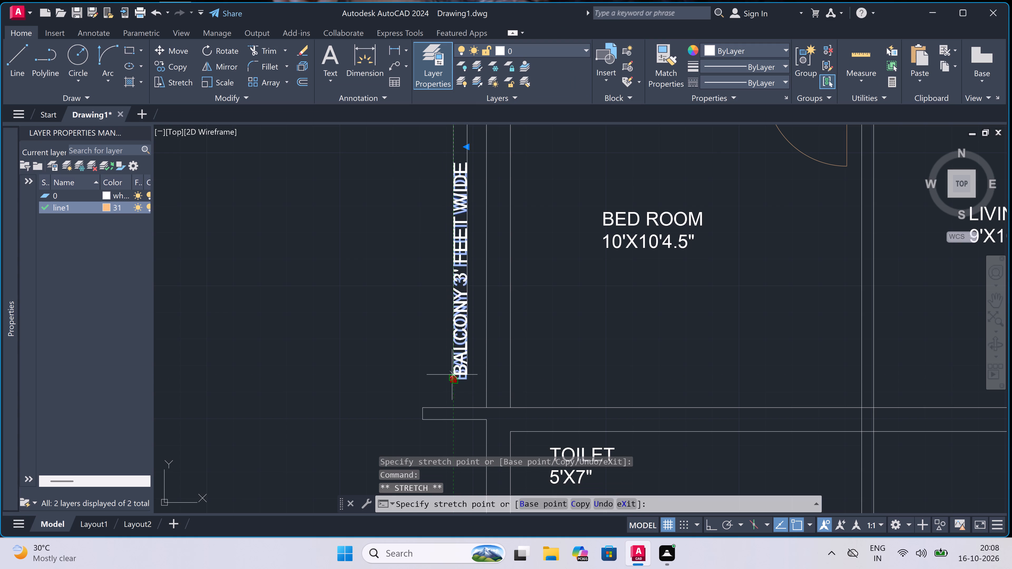
scroll(454, 364, down, 2)
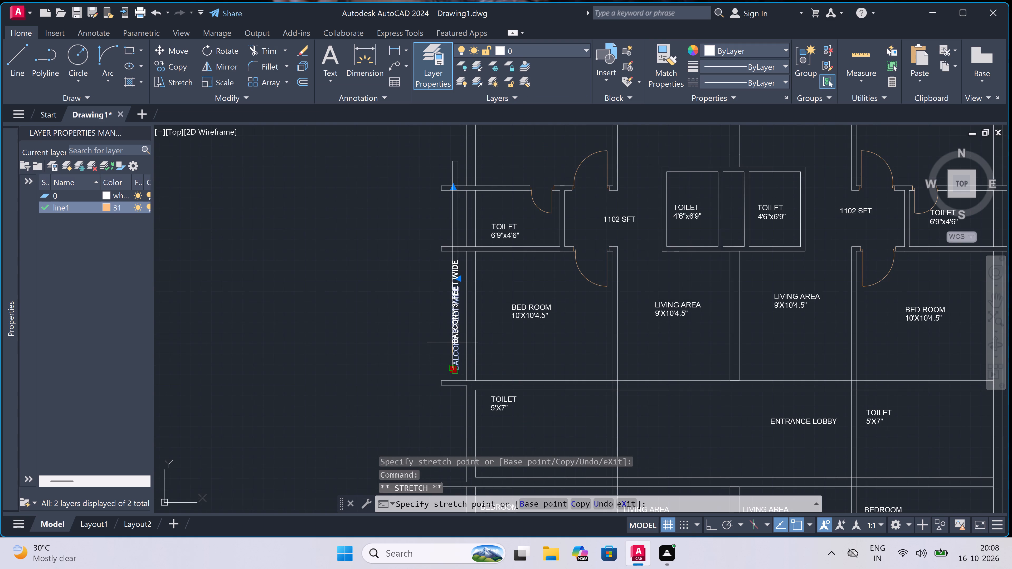
scroll(450, 342, up, 2)
click(439, 350)
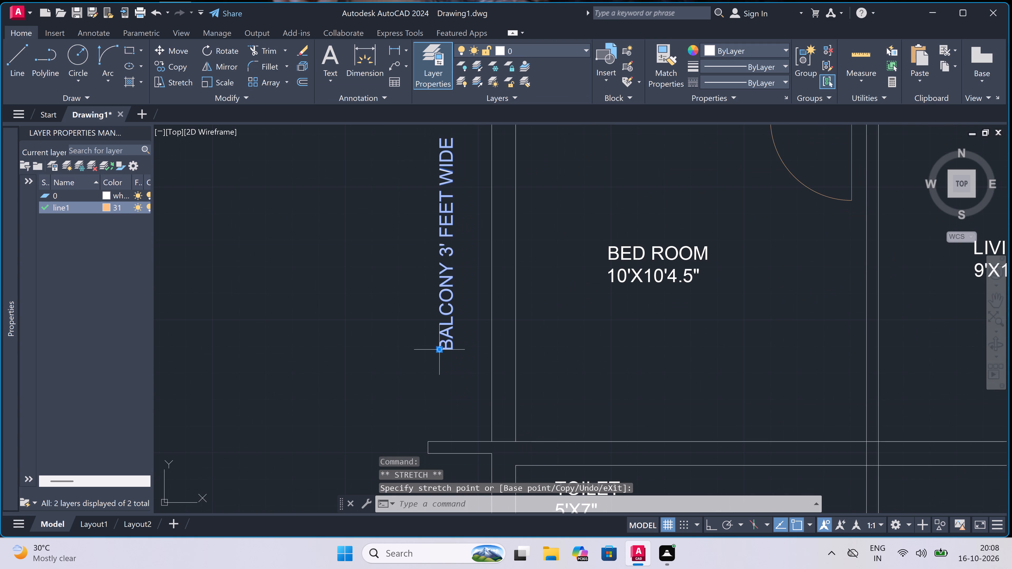
key(Escape)
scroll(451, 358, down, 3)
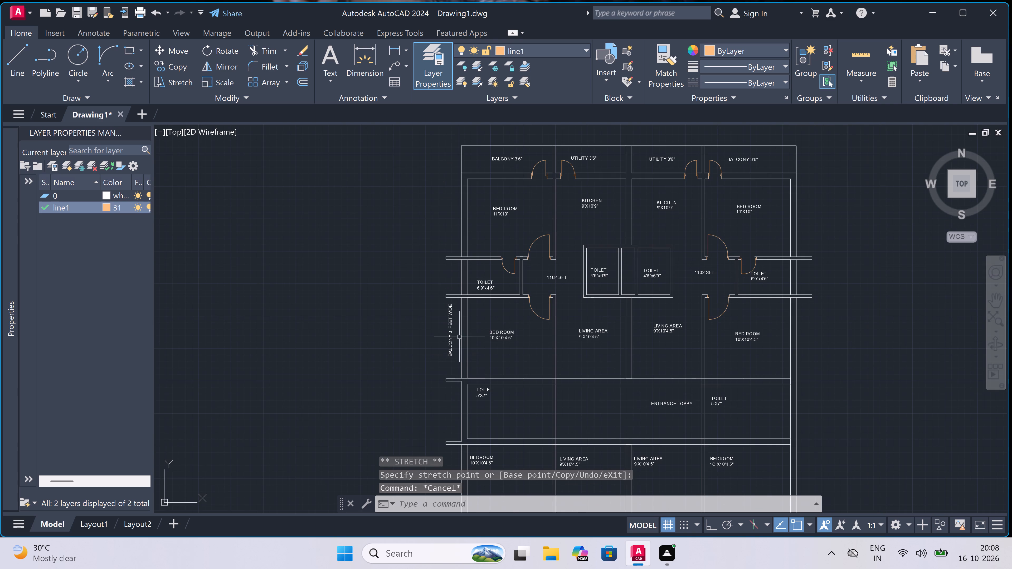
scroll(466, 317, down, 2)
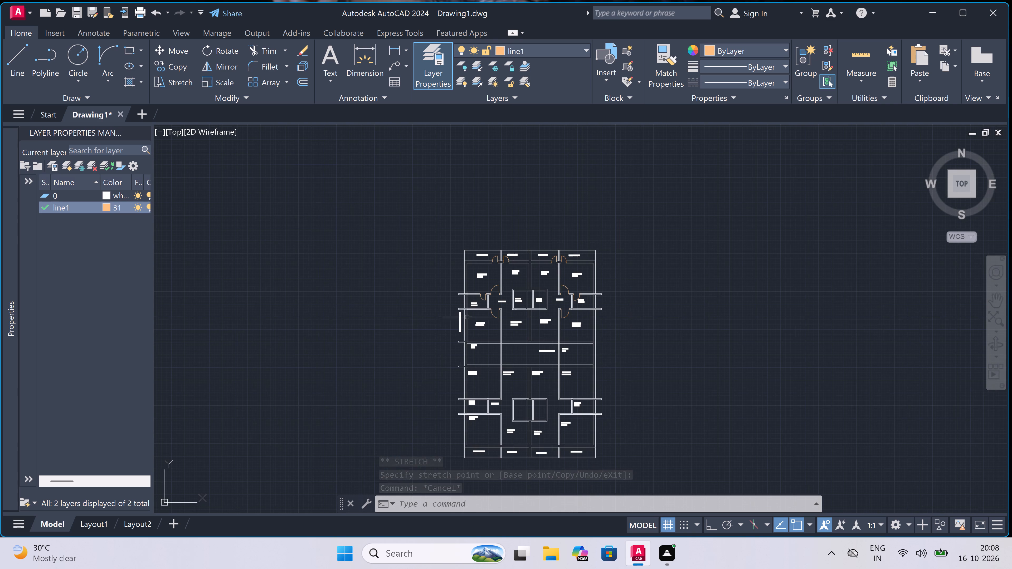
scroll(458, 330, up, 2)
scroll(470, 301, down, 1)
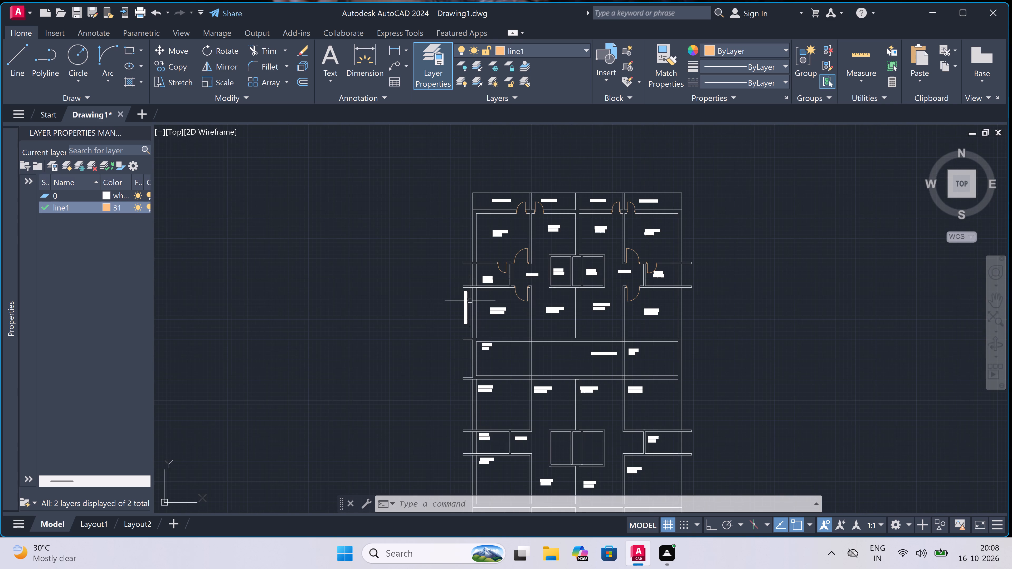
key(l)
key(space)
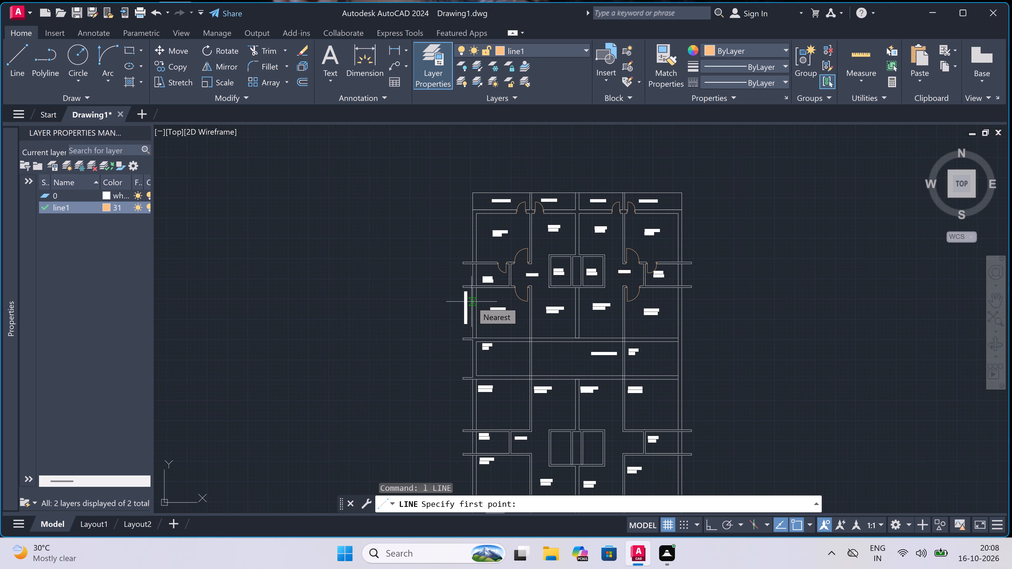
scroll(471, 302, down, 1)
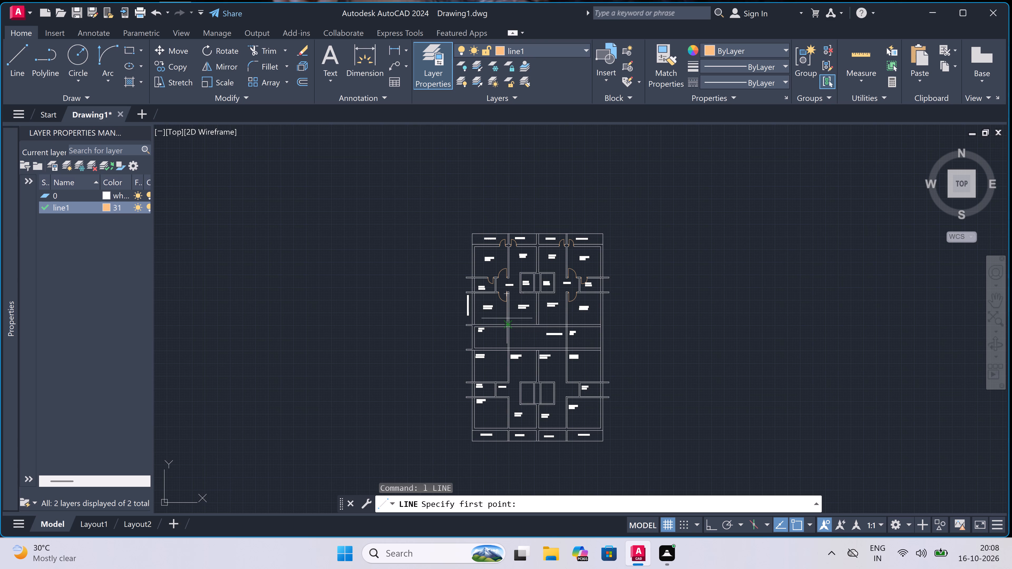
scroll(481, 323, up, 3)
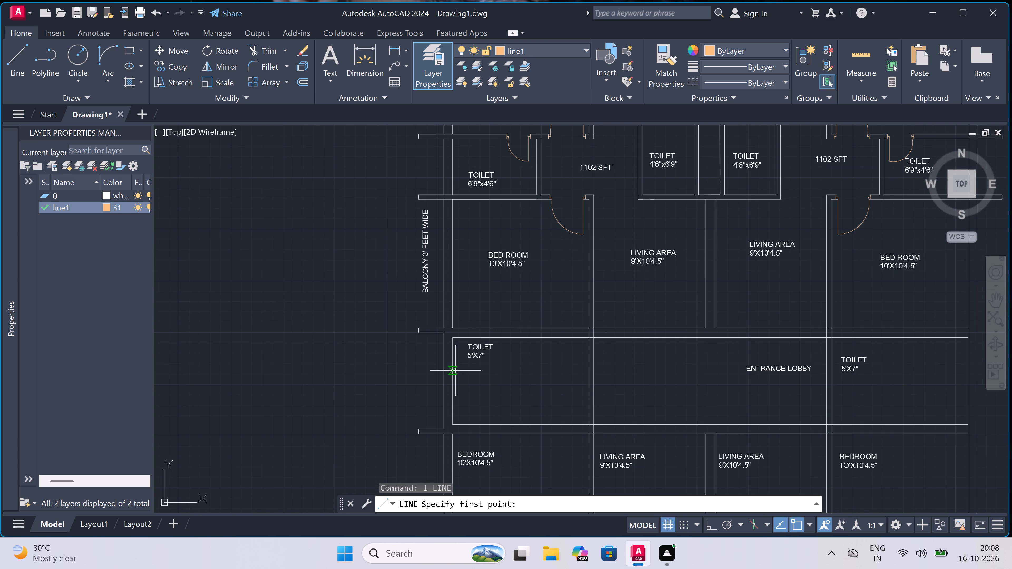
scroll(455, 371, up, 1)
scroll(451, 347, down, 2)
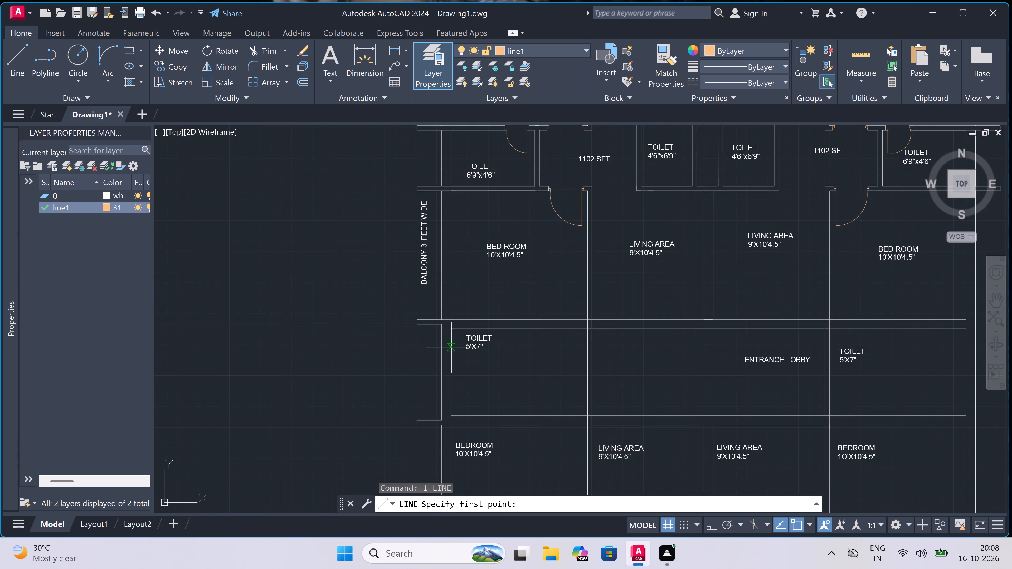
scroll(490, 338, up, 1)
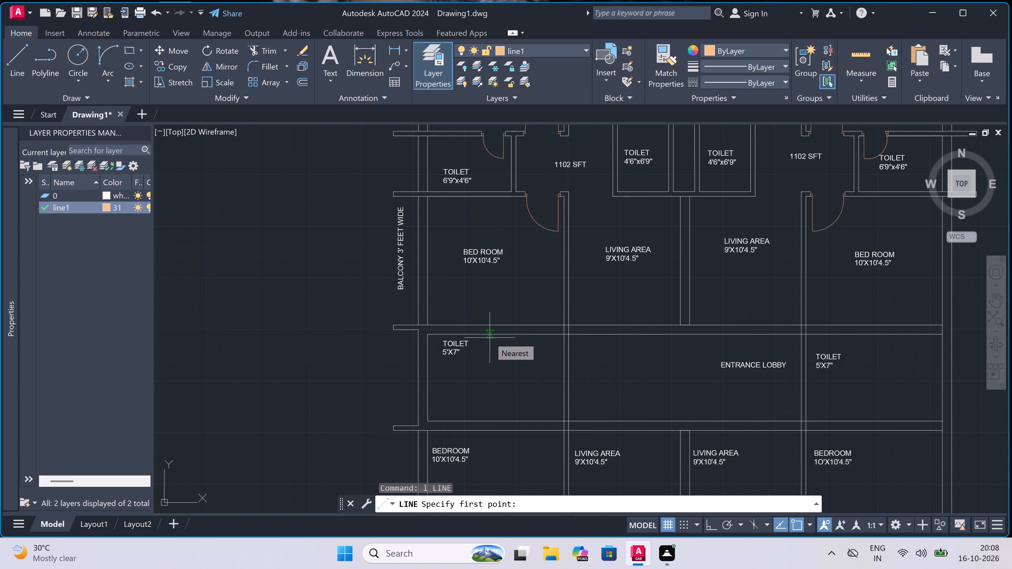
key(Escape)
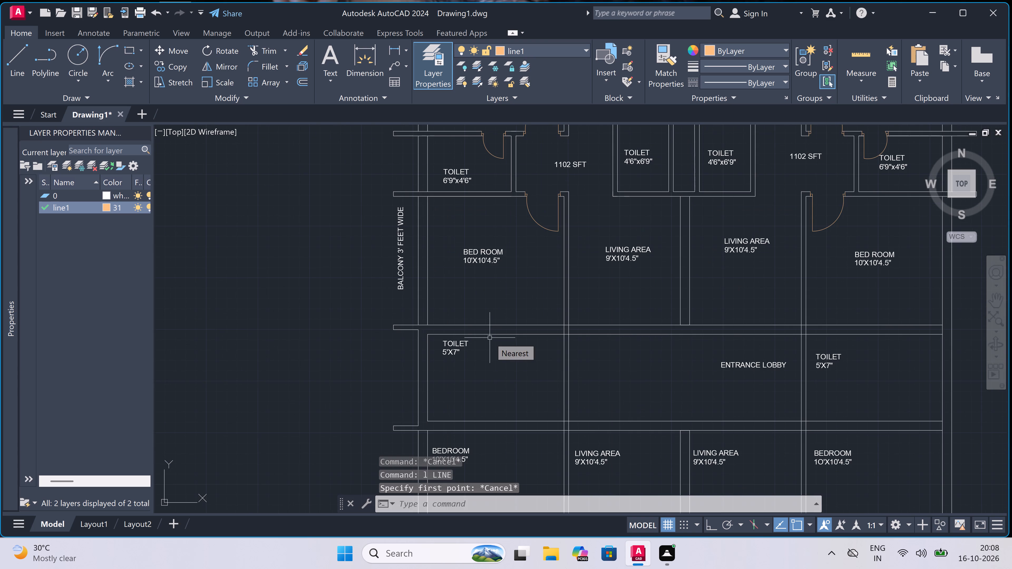
Move the western "TOILET 5'X7"" label east, away from the toilet's west wall.
click(449, 344)
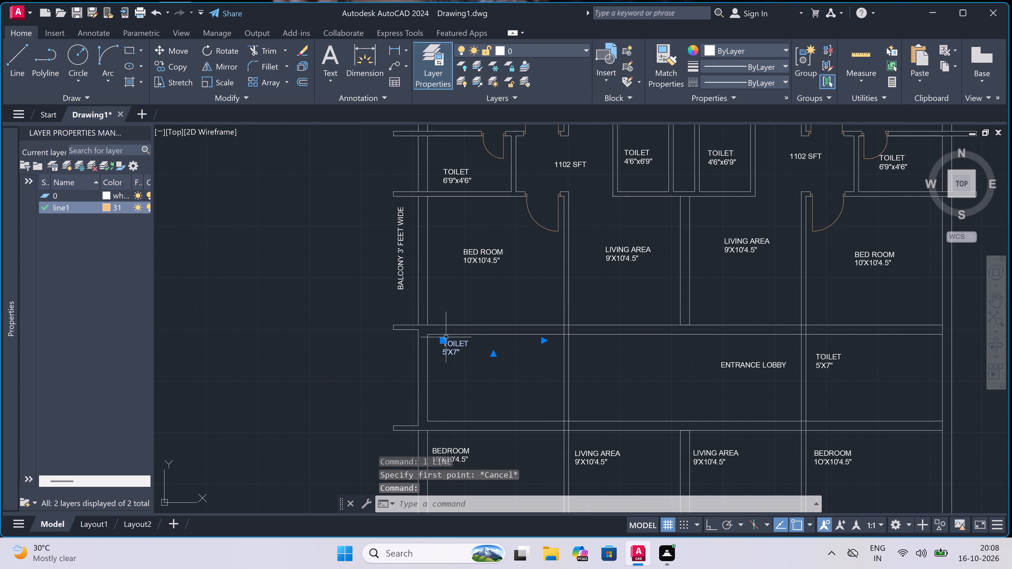
click(446, 337)
click(458, 340)
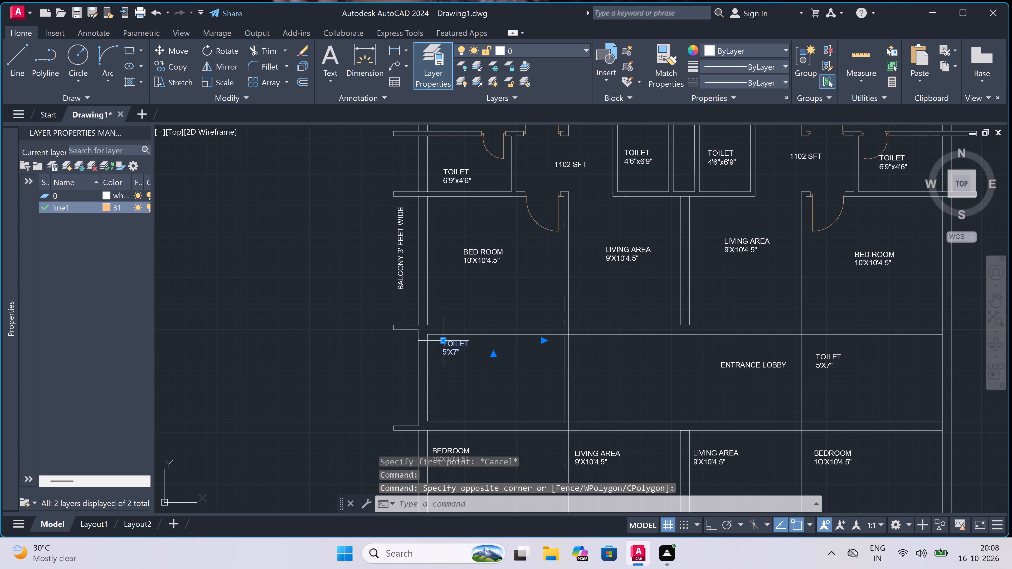
click(440, 339)
click(490, 342)
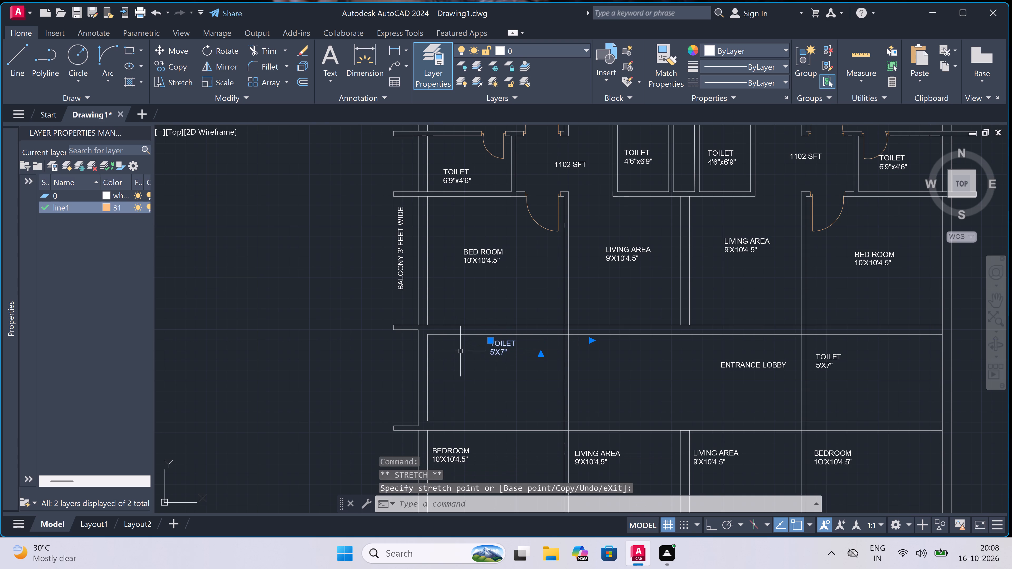
key(Escape)
With layer 0 current and snap on, draw a short line east from the outer wall corner northwest of the western 5'X7" toilet.
text(l)
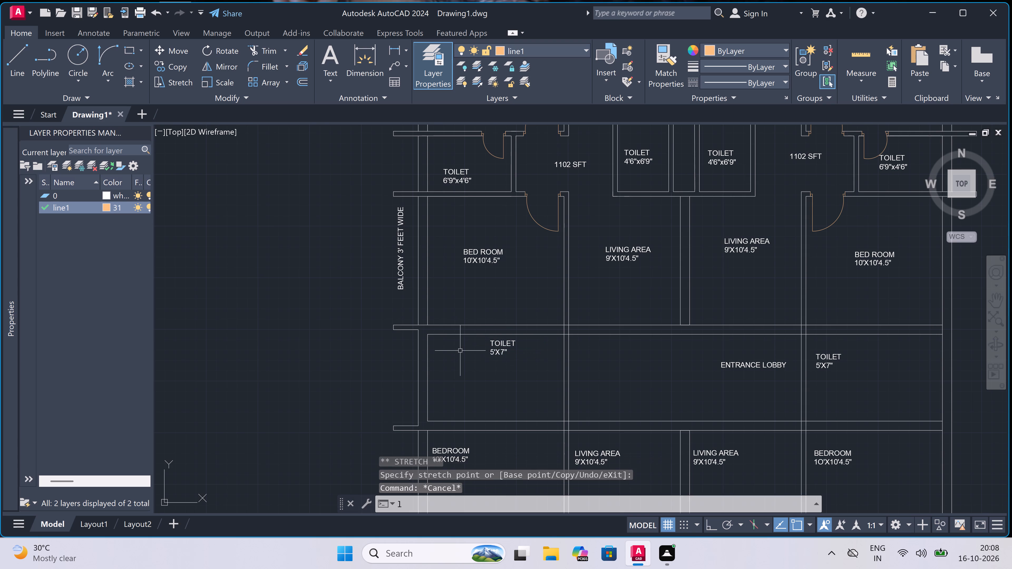
key(space)
click(537, 49)
click(534, 65)
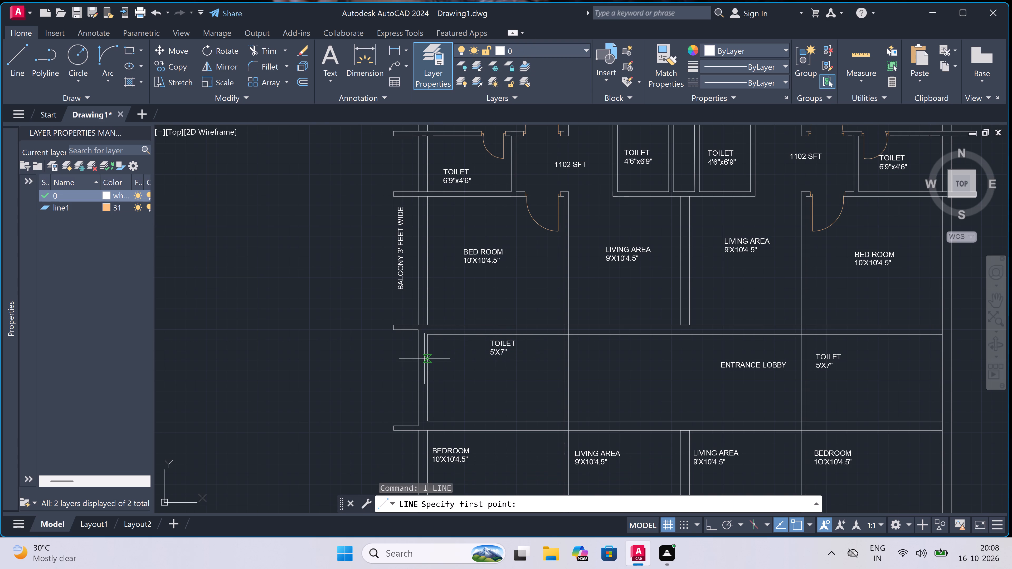
click(418, 330)
key(F9)
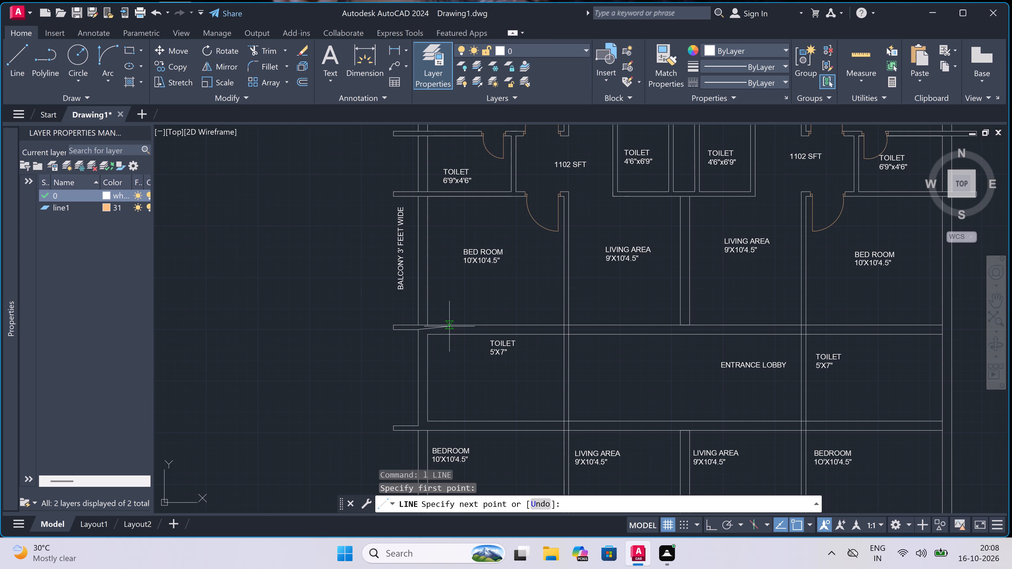
scroll(457, 326, up, 3)
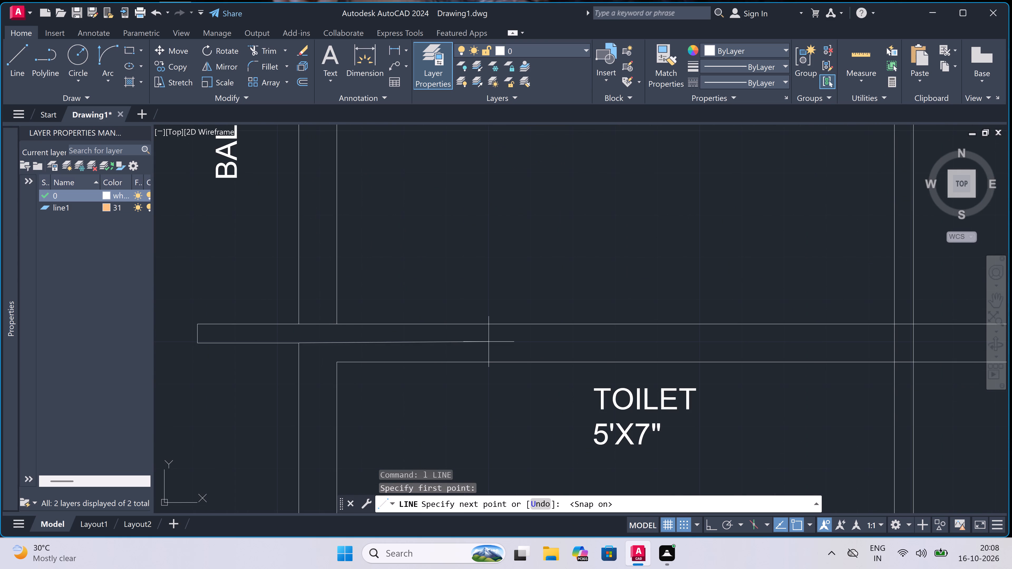
click(485, 327)
With ortho on, continue the line about 8'-4" straight south, across the 5'X7" toilet area and past the wall above the bedroom.
scroll(485, 327, down, 3)
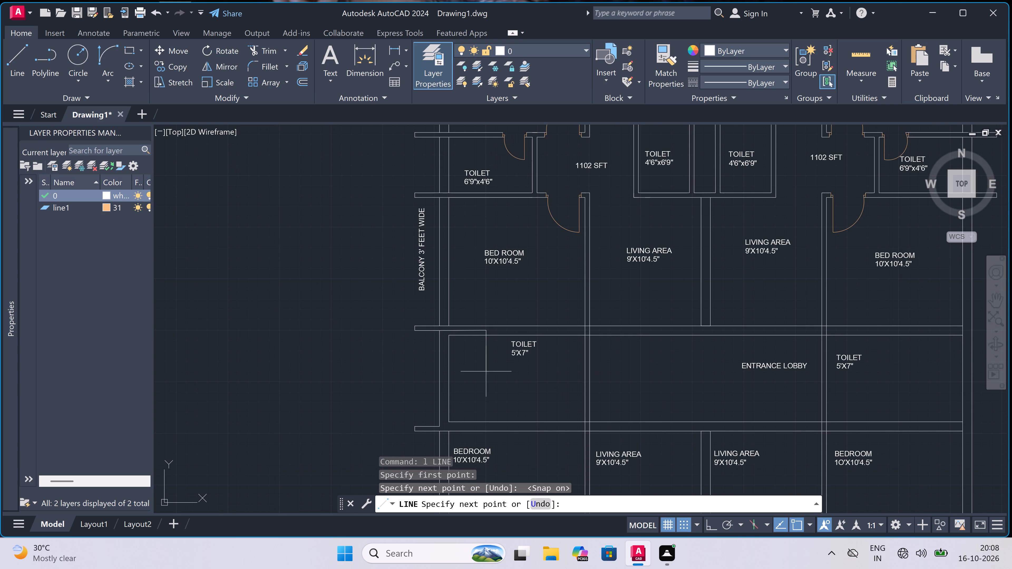
scroll(482, 421, up, 3)
scroll(481, 421, down, 2)
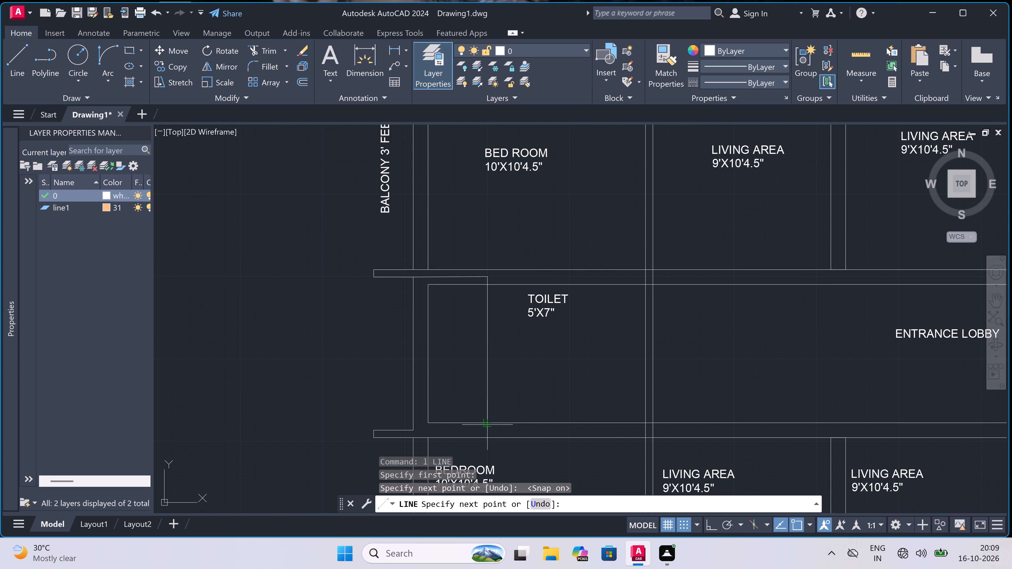
scroll(480, 427, up, 2)
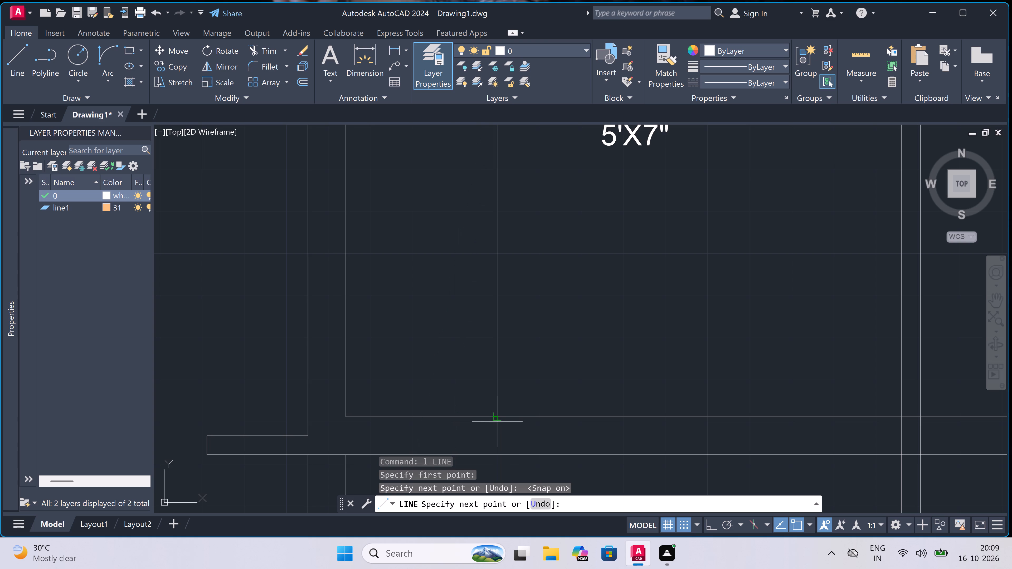
key(F8)
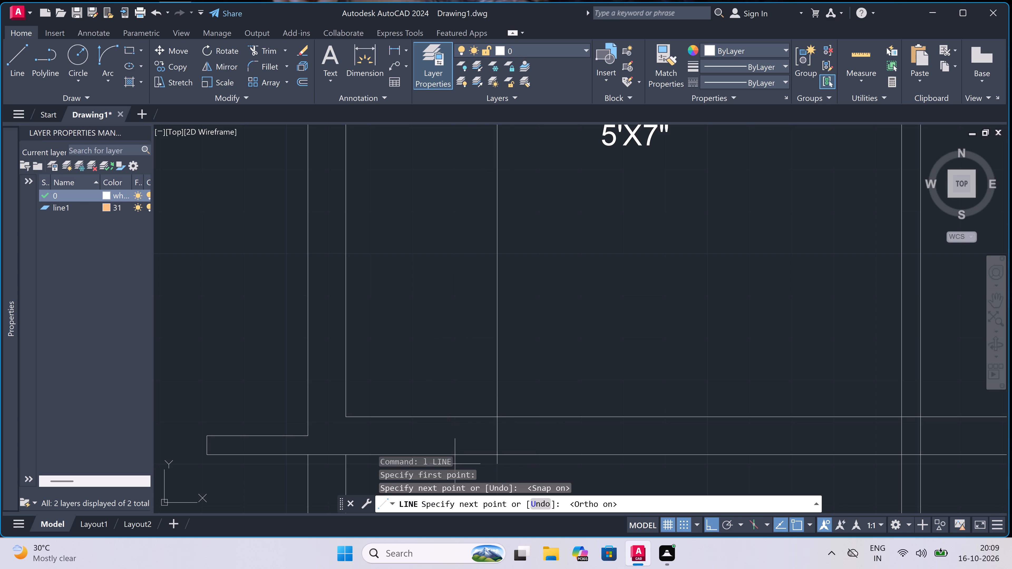
scroll(503, 398, down, 4)
scroll(503, 414, up, 4)
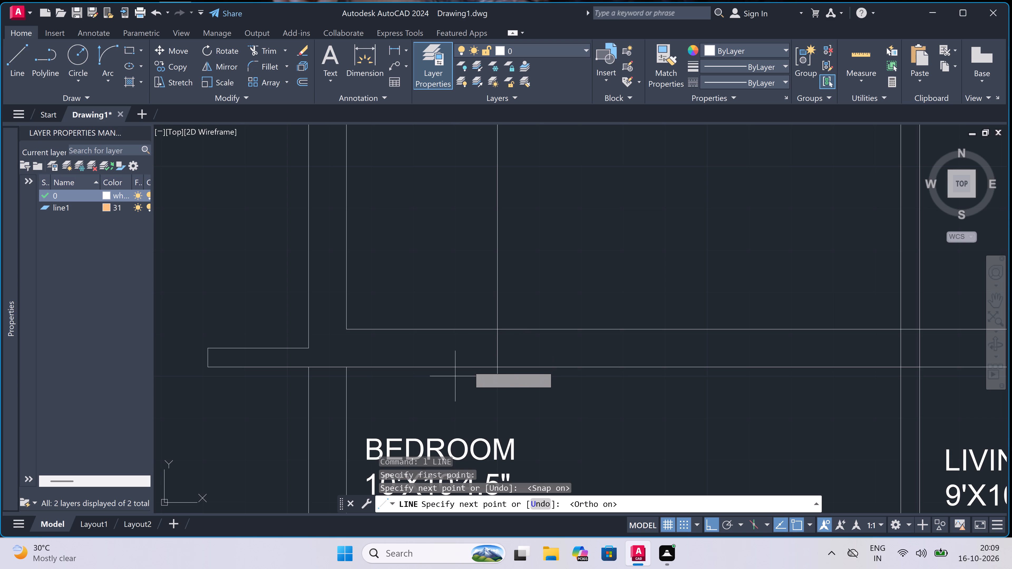
click(484, 357)
key(Escape)
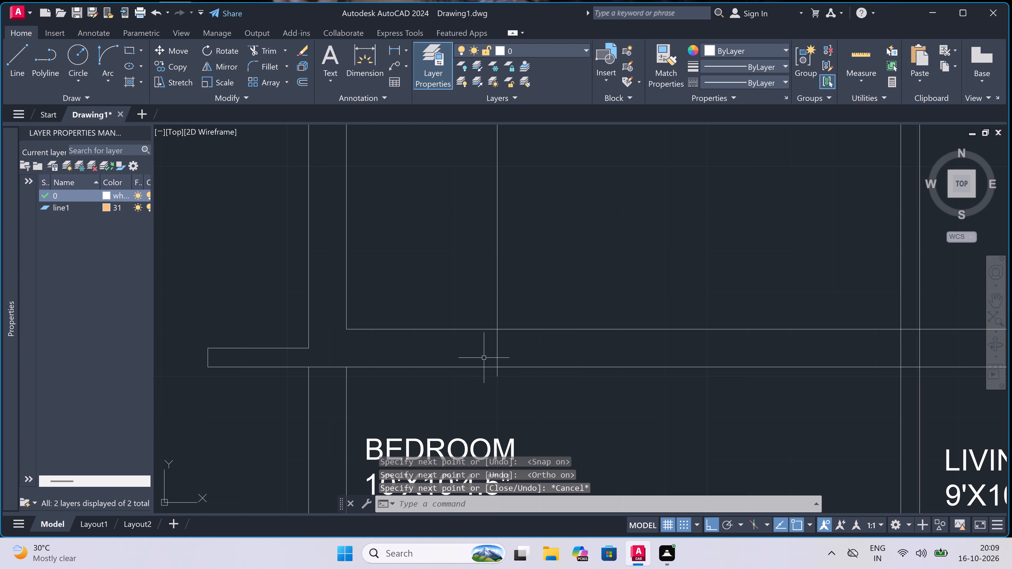
Trim the new vertical line's end that projects south of the bedroom's north wall line.
text(tr)
key(space)
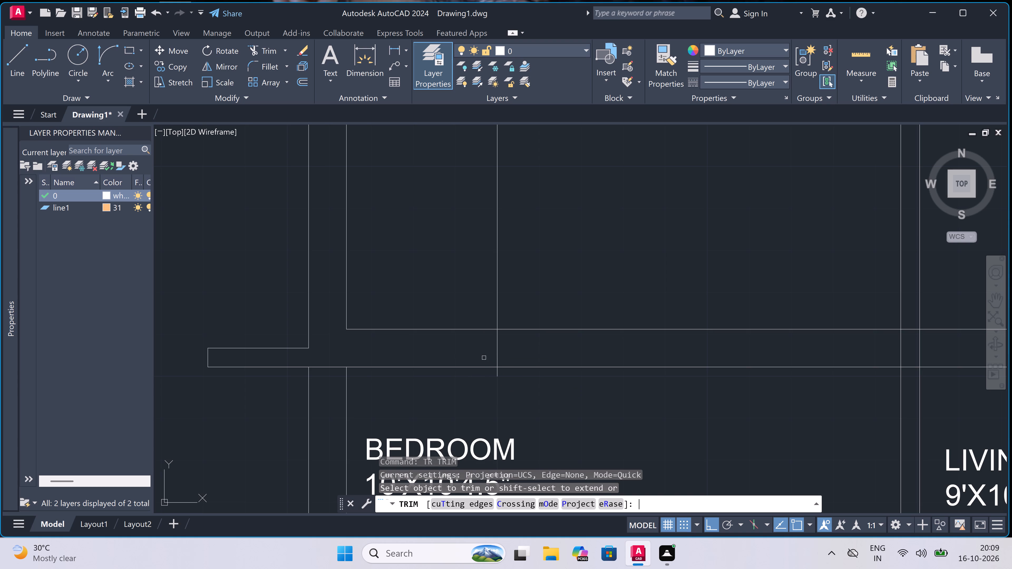
scroll(496, 371, up, 3)
click(497, 371)
double_click(520, 376)
scroll(520, 376, down, 4)
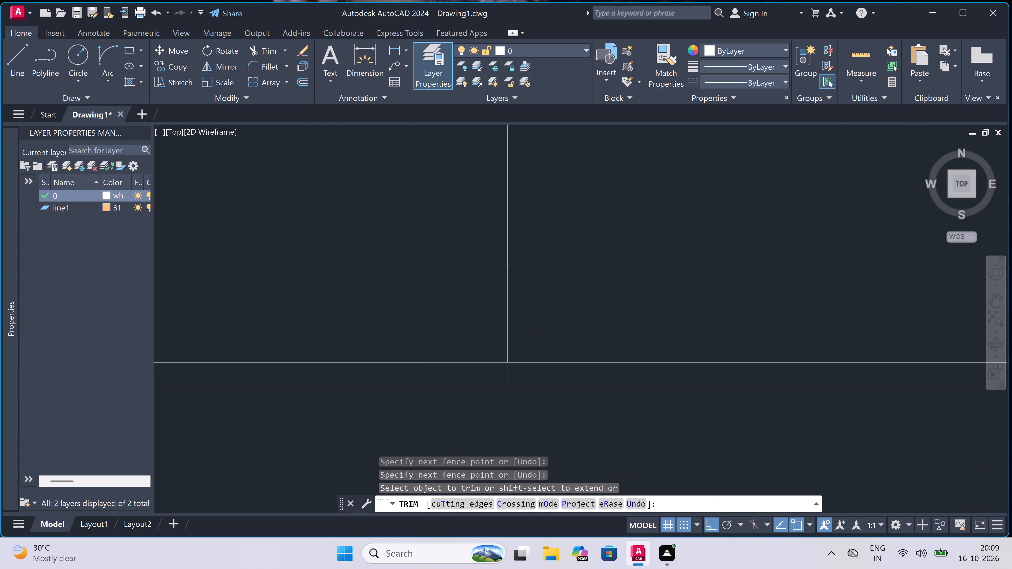
scroll(520, 354, up, 1)
key(Escape)
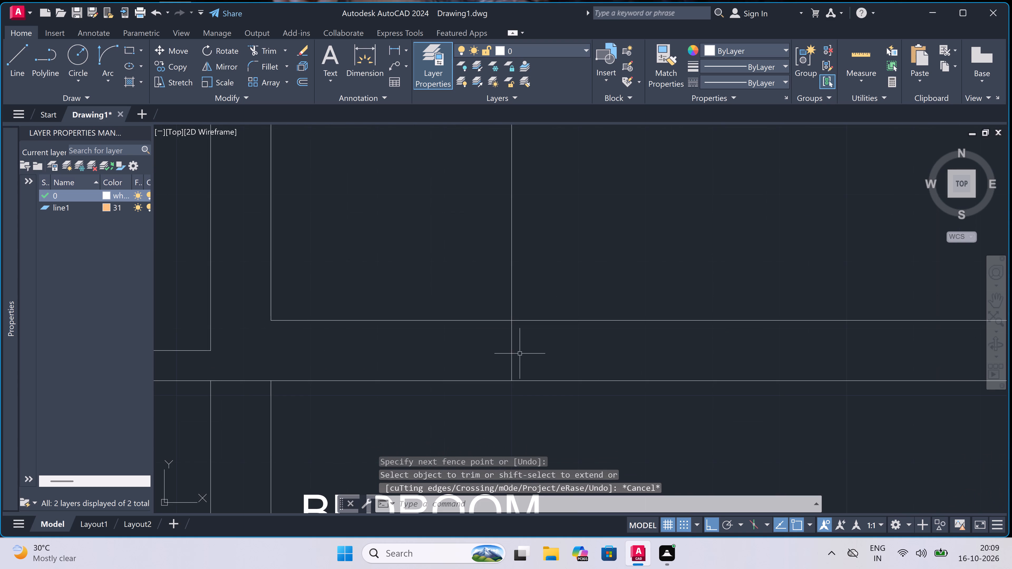
With snap off, draw a horizontal line from the west wall's corner southwest of the western 5'X7" toilet east to the new vertical line.
scroll(520, 354, down, 2)
scroll(483, 351, up, 1)
key(l)
key(space)
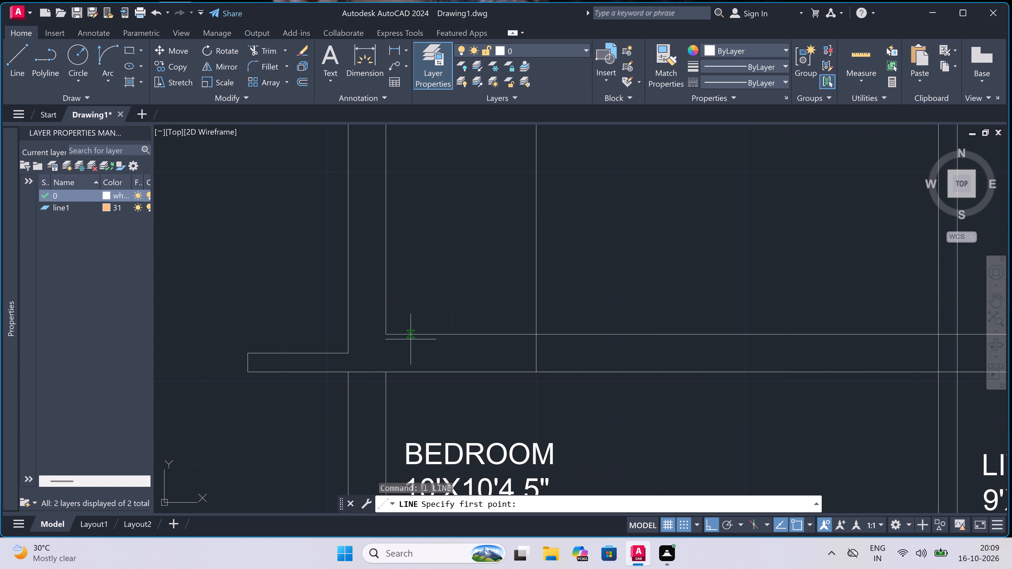
scroll(392, 358, up, 1)
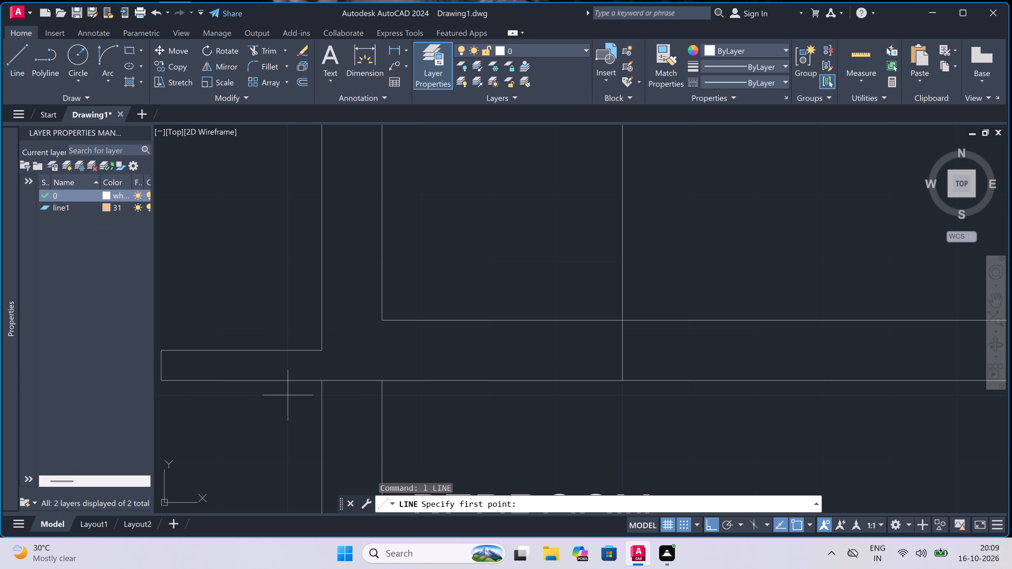
key(F9)
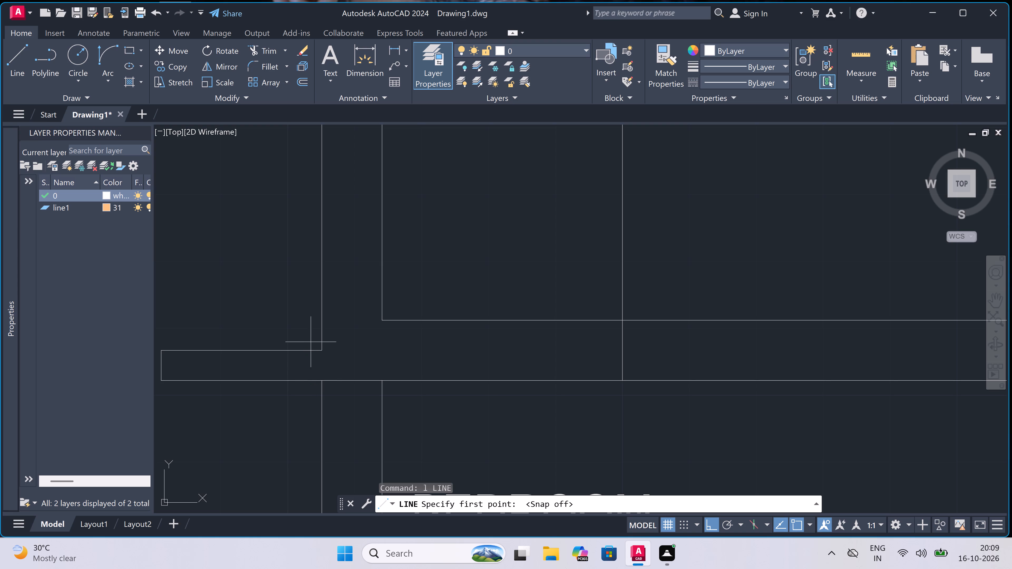
click(316, 348)
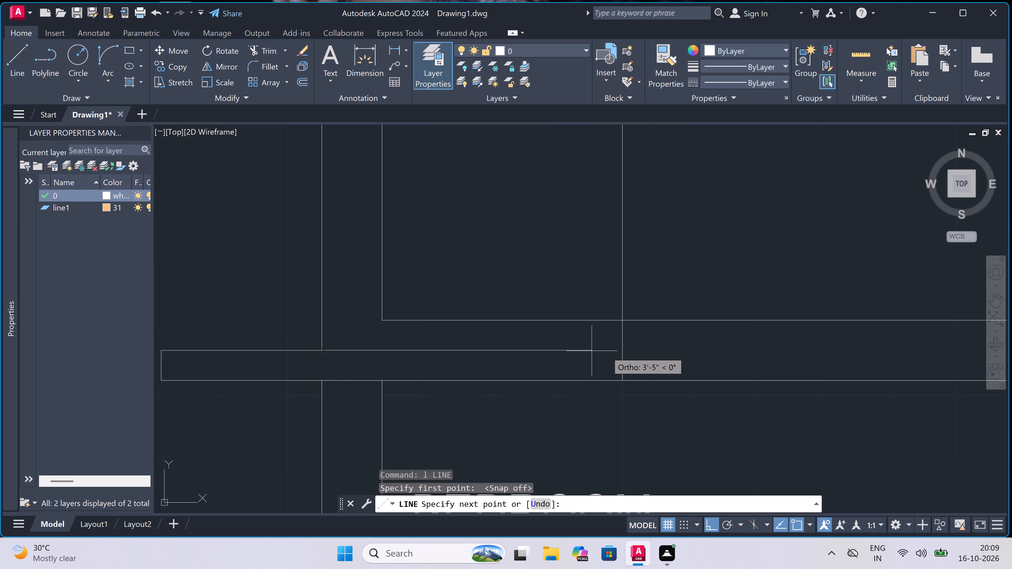
double_click(622, 353)
key(Escape)
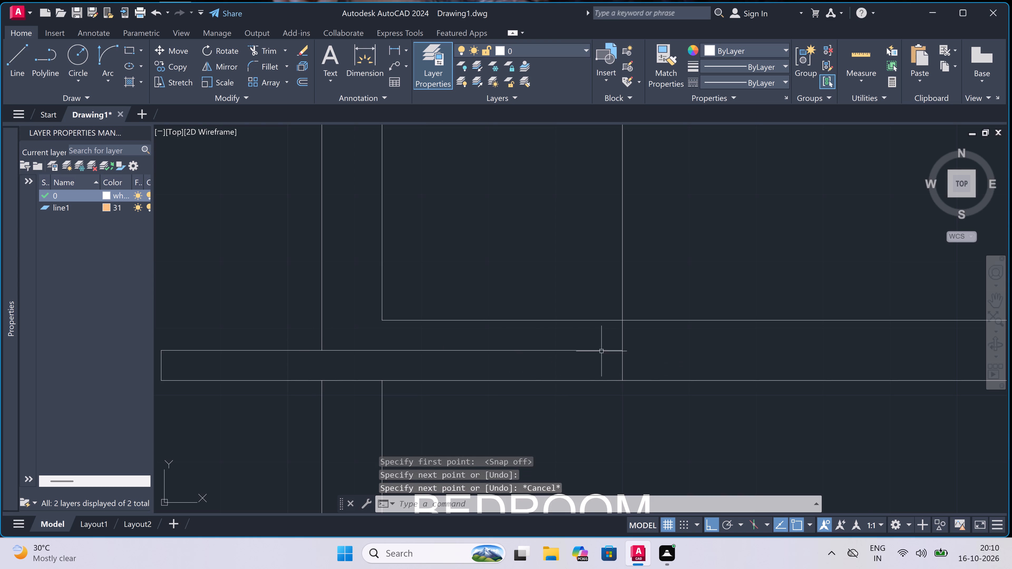
Trim away the old west wall lines and the north and south inner wall lines lying west of the new vertical line.
scroll(580, 349, down, 3)
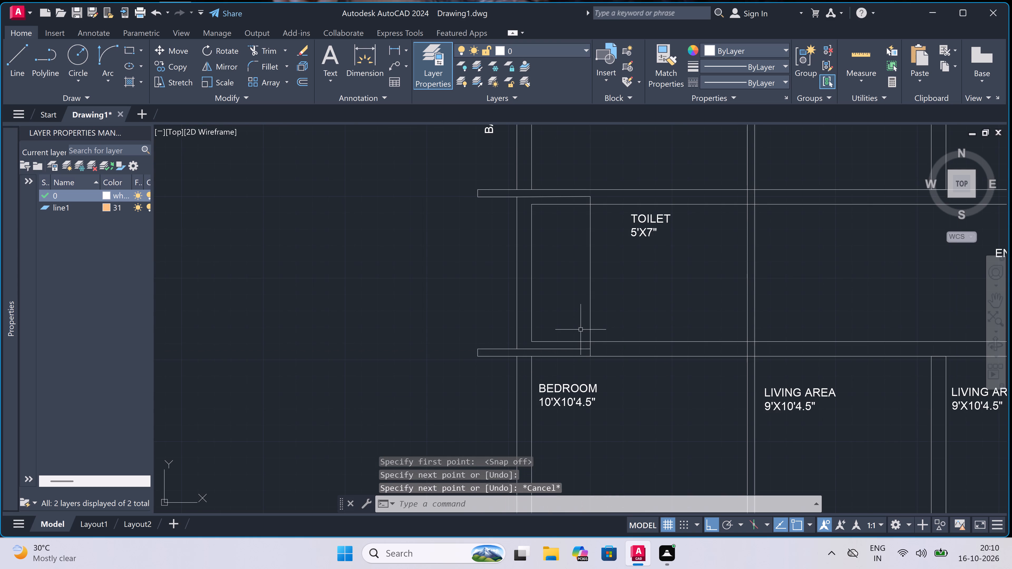
scroll(581, 330, down, 1)
scroll(581, 330, up, 2)
scroll(581, 330, down, 2)
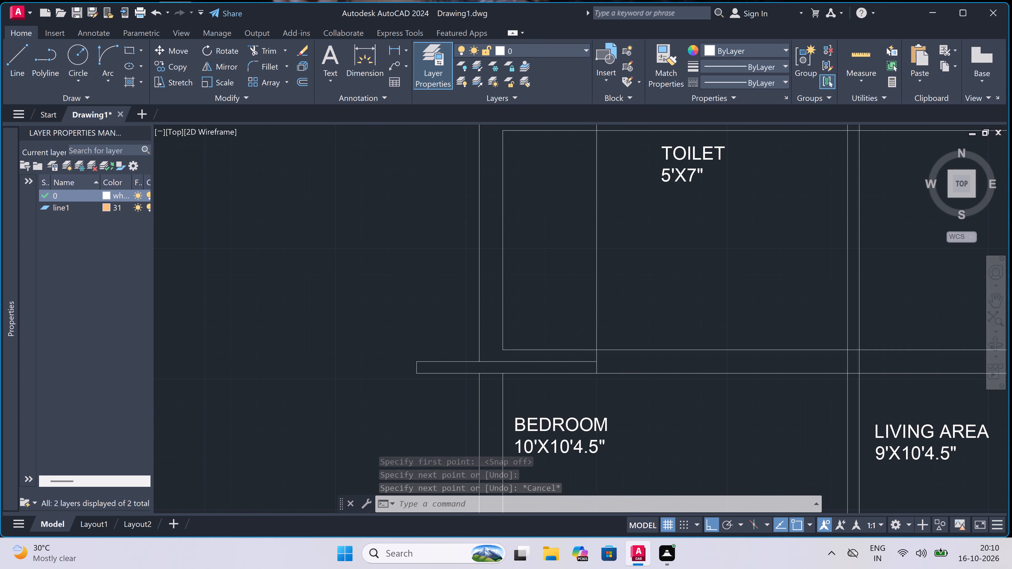
scroll(576, 274, up, 2)
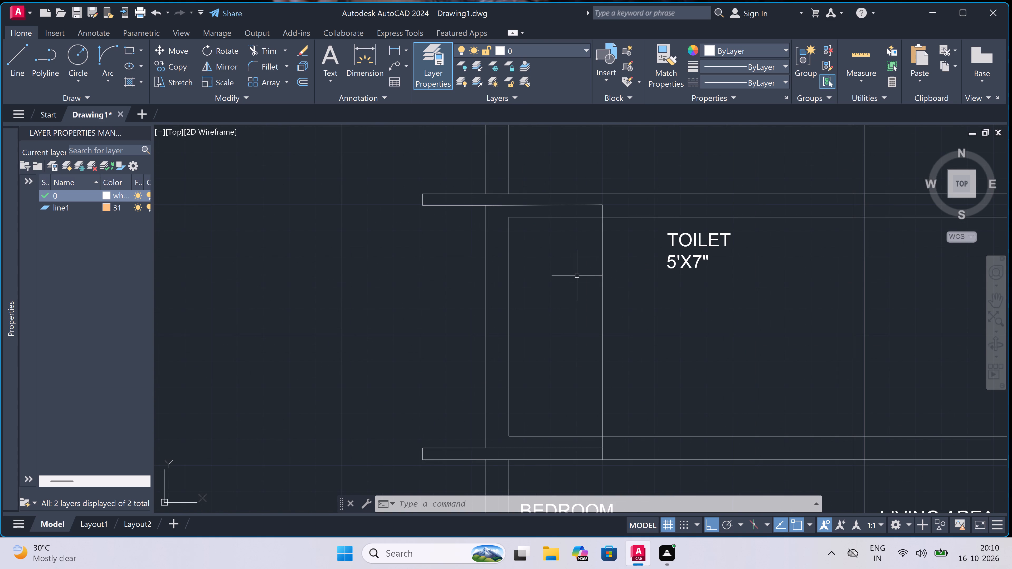
key(Escape)
text(tr)
key(space)
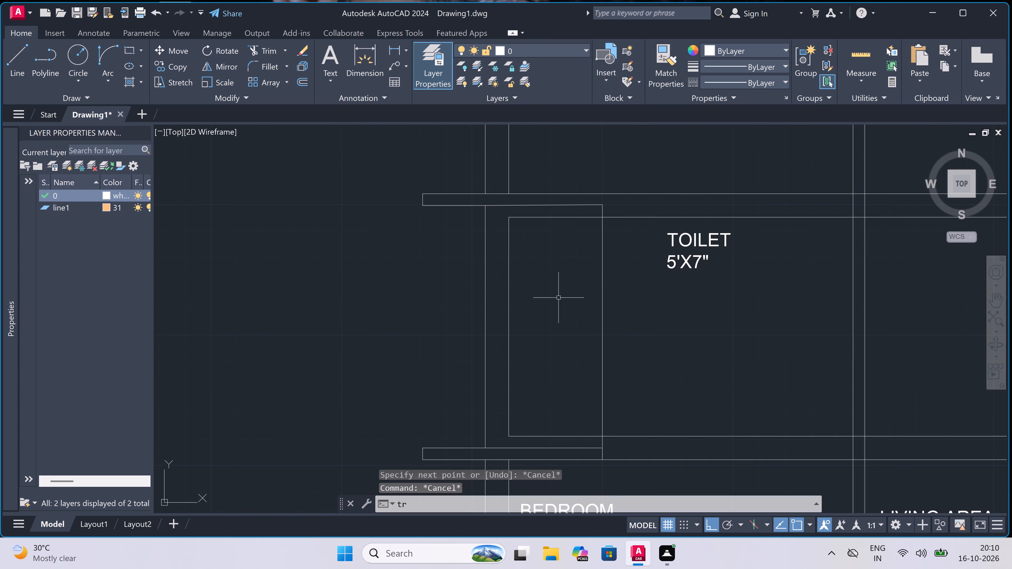
double_click(558, 300)
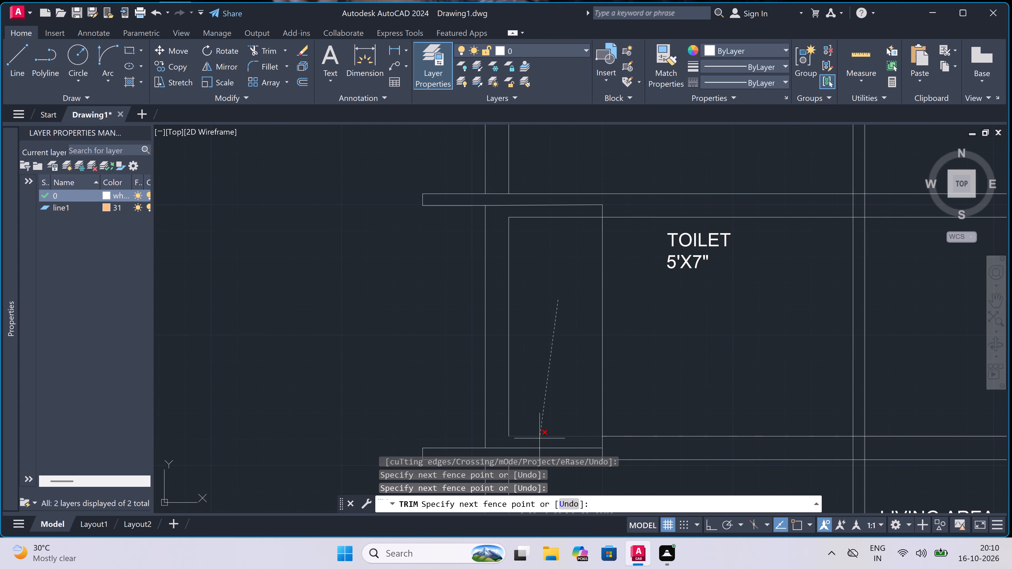
click(430, 387)
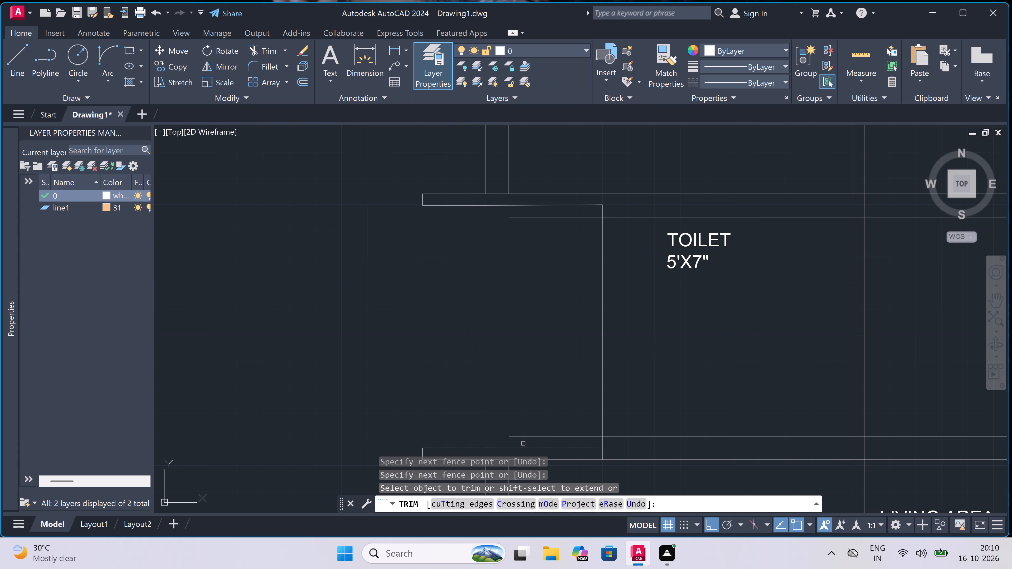
double_click(523, 444)
double_click(553, 216)
scroll(553, 218, down, 3)
scroll(599, 233, up, 2)
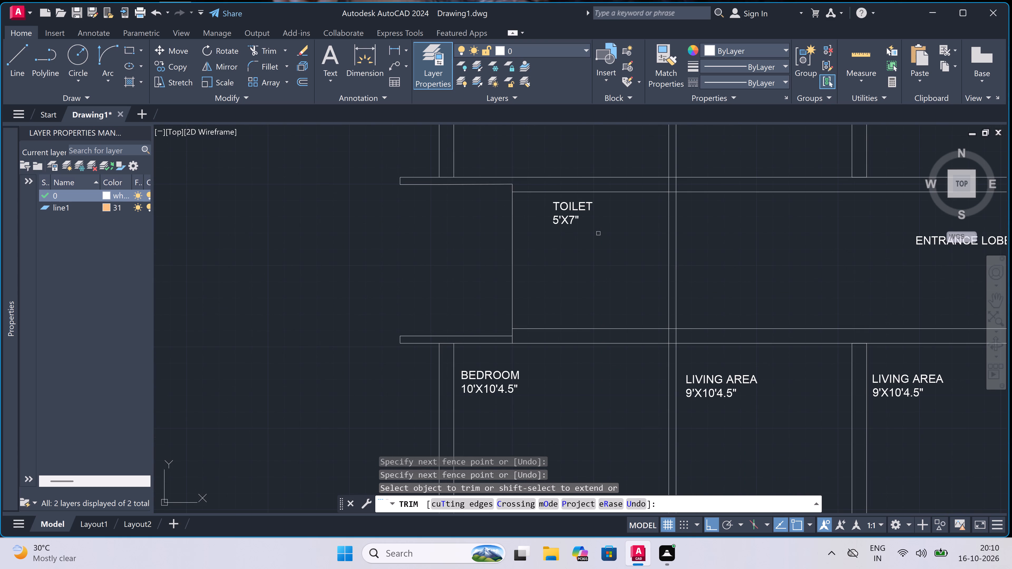
key(Escape)
Draw a line 5' west from the toilet's southeast inner corner, and continue it north into the thickness of the north wall.
key(l)
key(space)
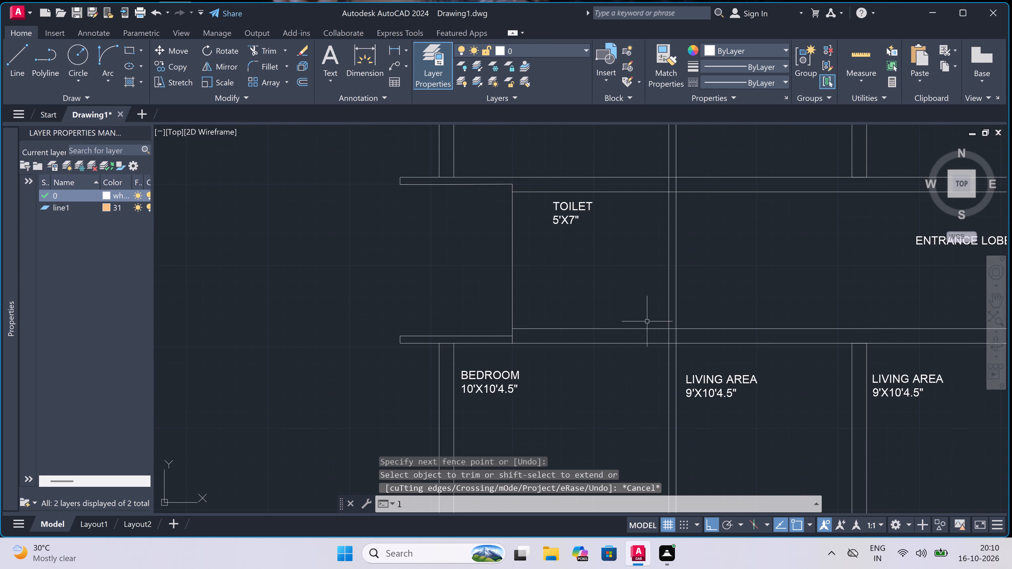
click(664, 326)
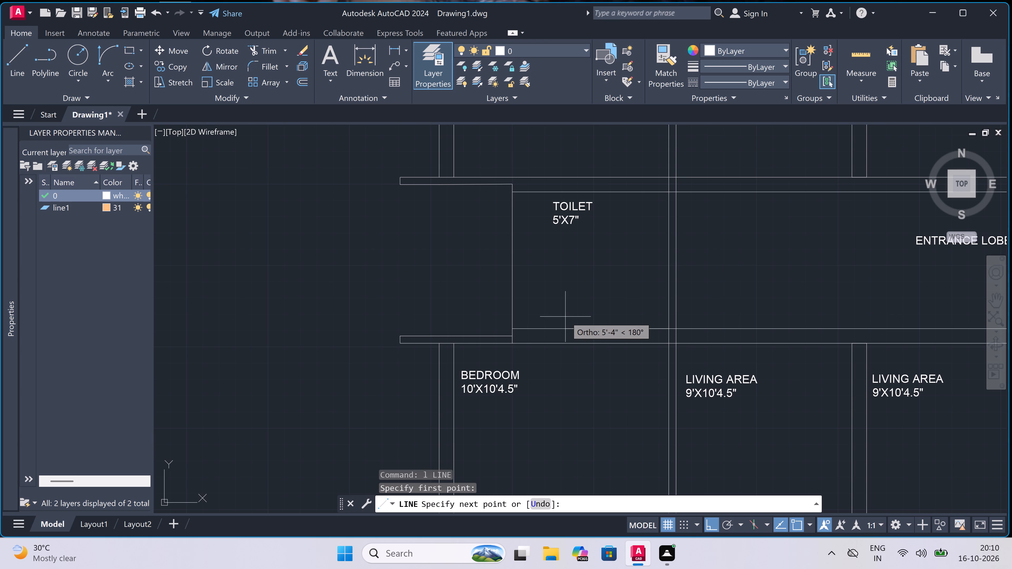
text(5')
key(space)
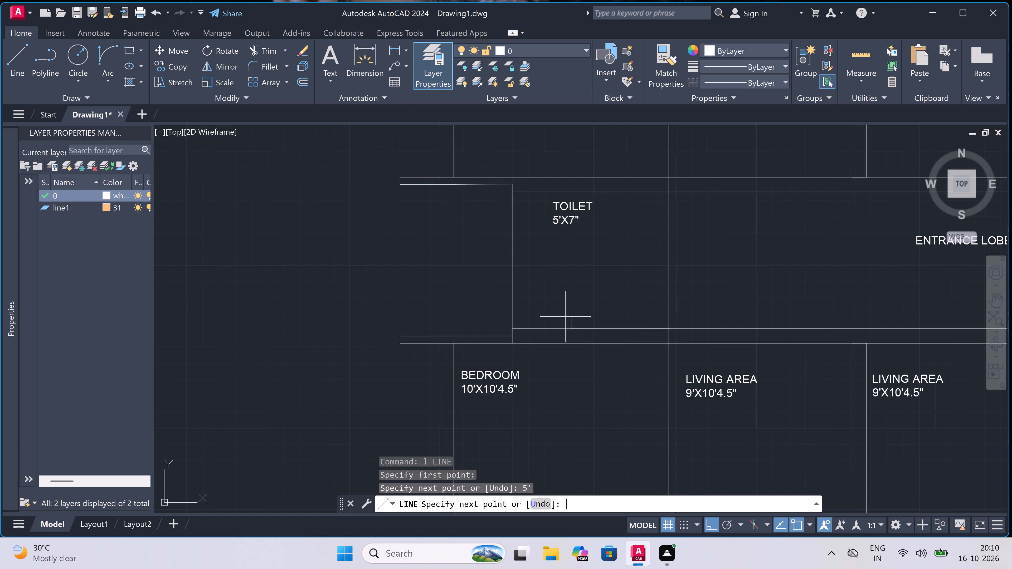
scroll(572, 264, up, 2)
scroll(572, 264, down, 2)
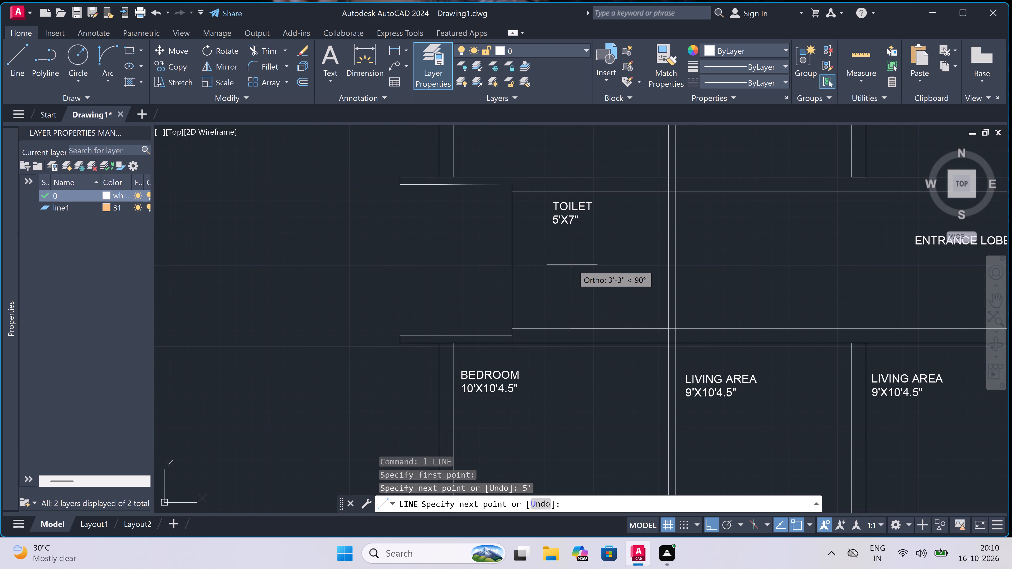
scroll(567, 178, up, 3)
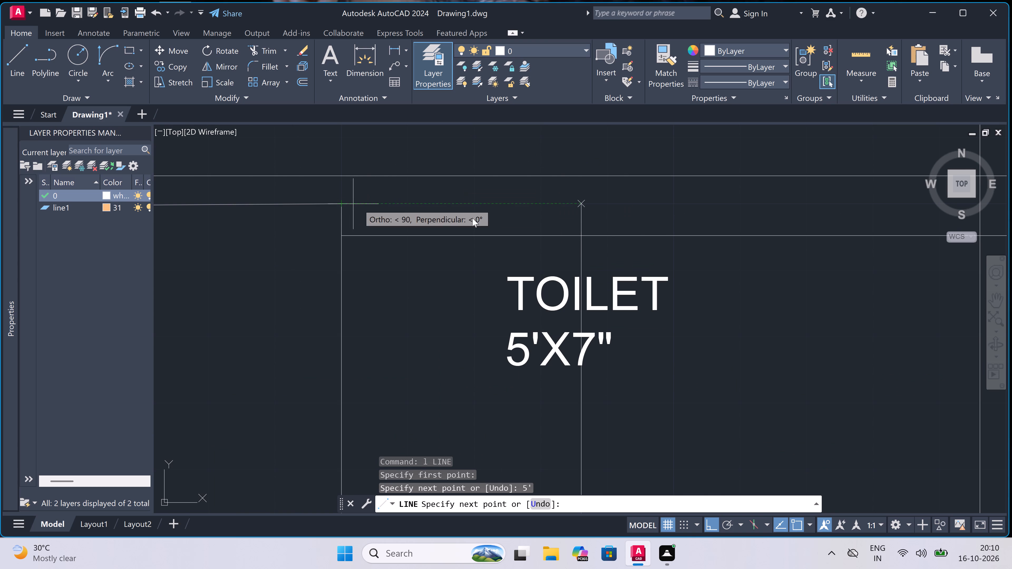
double_click(581, 203)
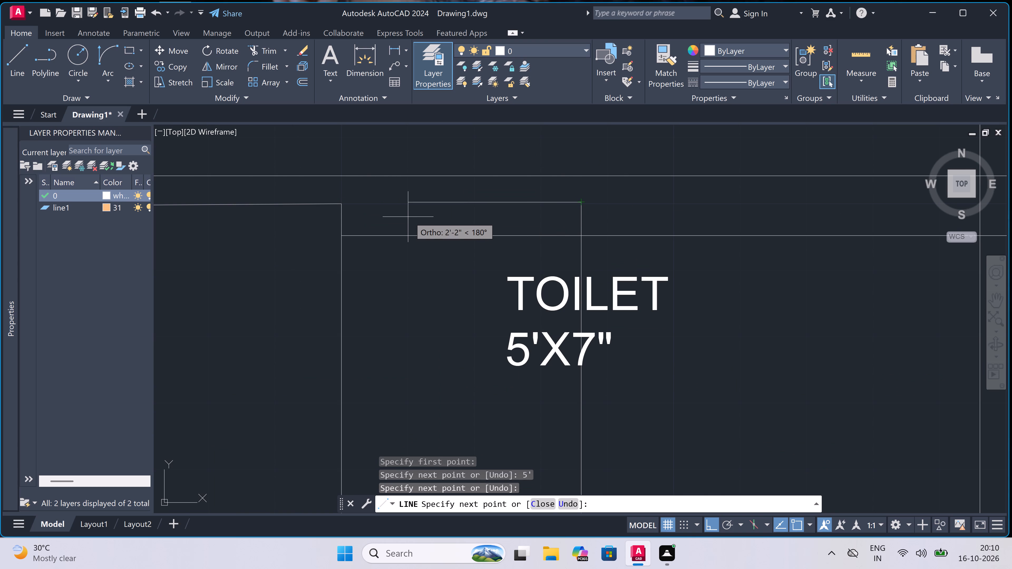
Continue the line 9" west, south into the bedroom's north wall, and west to the earlier vertical line, outlining the toilet's new west wall.
key(8)
key(BackSpace)
text(9")
key(space)
scroll(409, 217, down, 4)
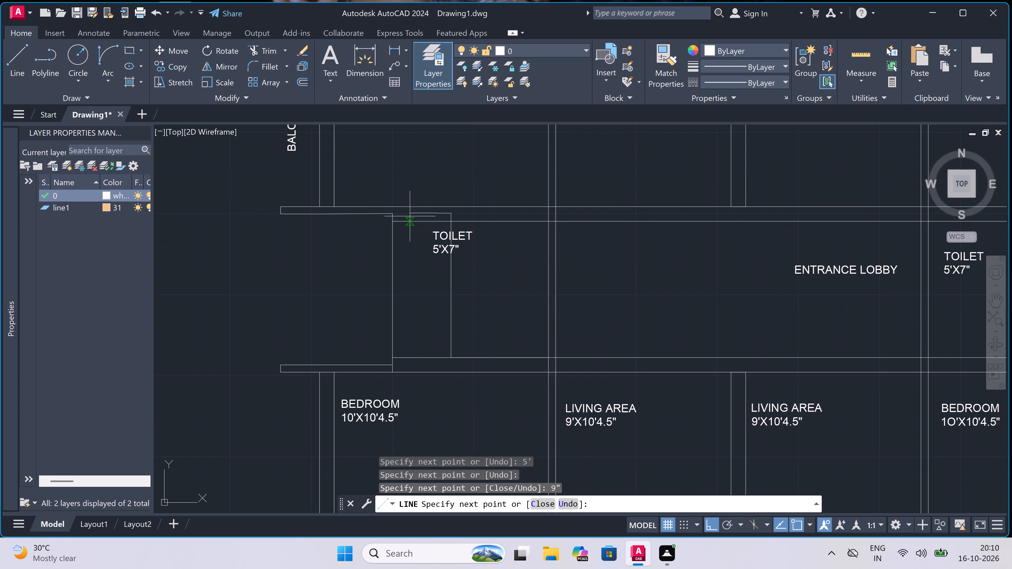
scroll(410, 216, down, 2)
scroll(412, 254, up, 4)
scroll(428, 212, up, 4)
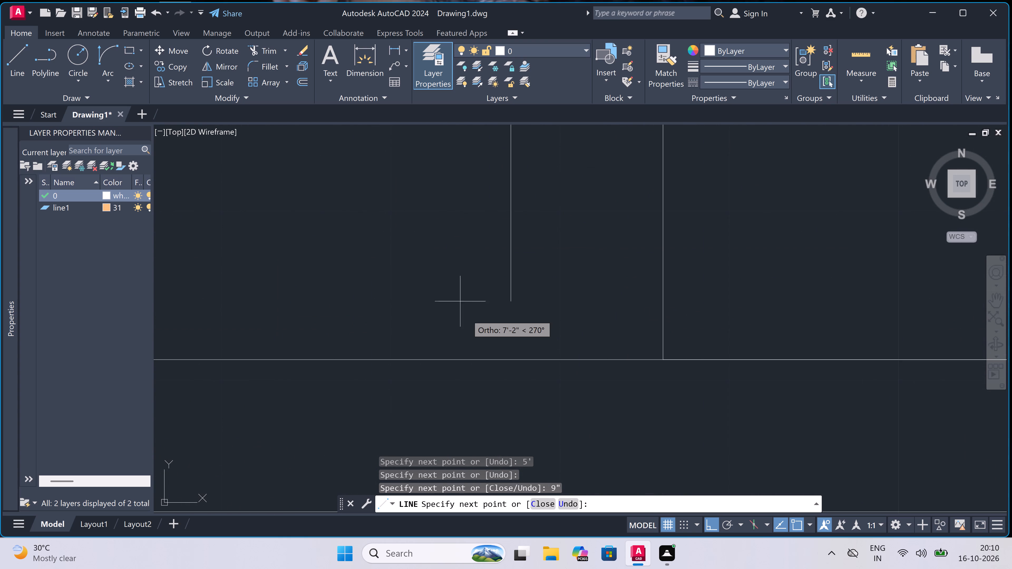
scroll(467, 315, down, 3)
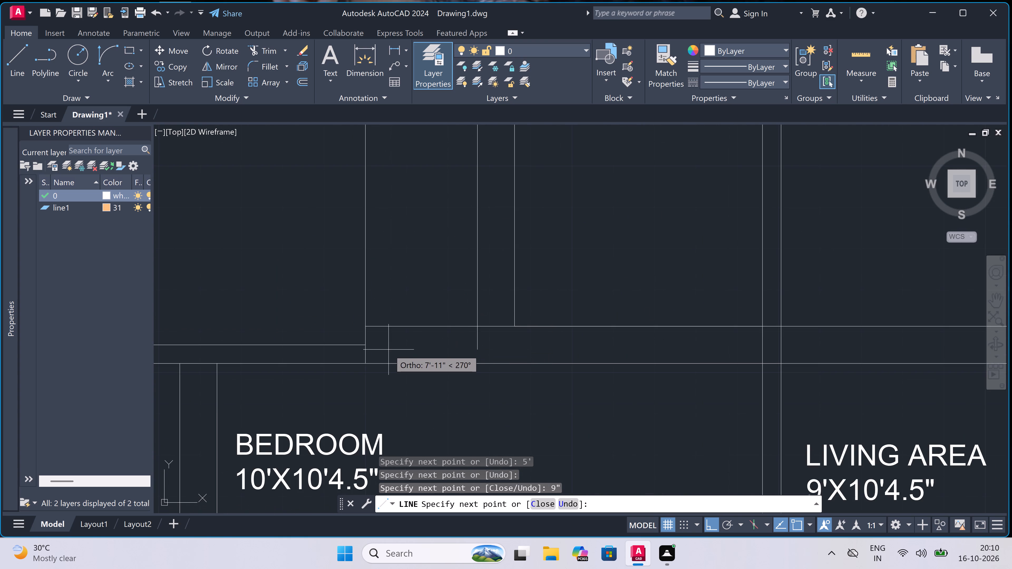
click(484, 344)
click(365, 344)
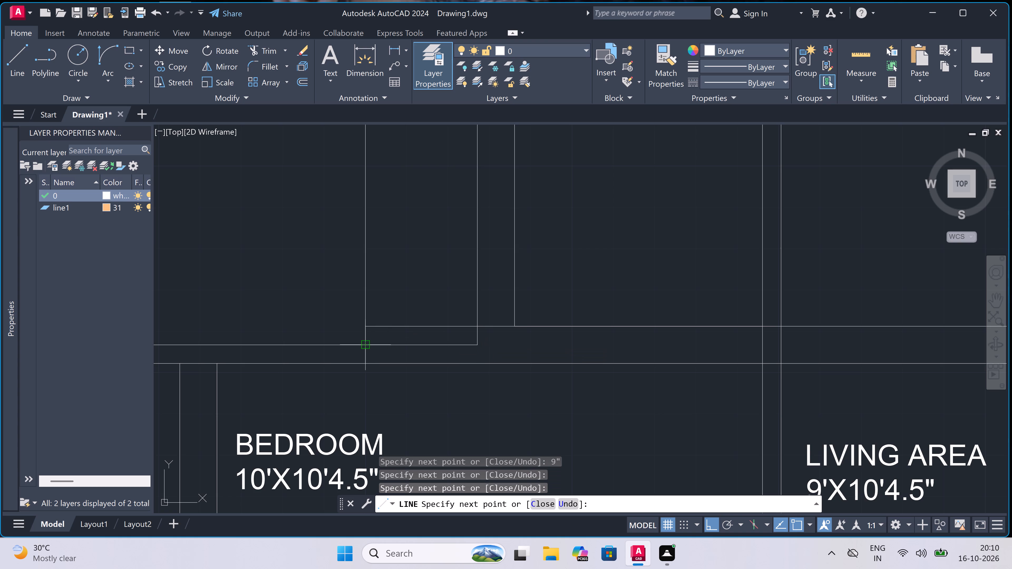
key(Escape)
Trim the earlier vertical line's stub that projects into the wall above the bedroom, south of the new horizontal line.
key(t)
key(r)
key(space)
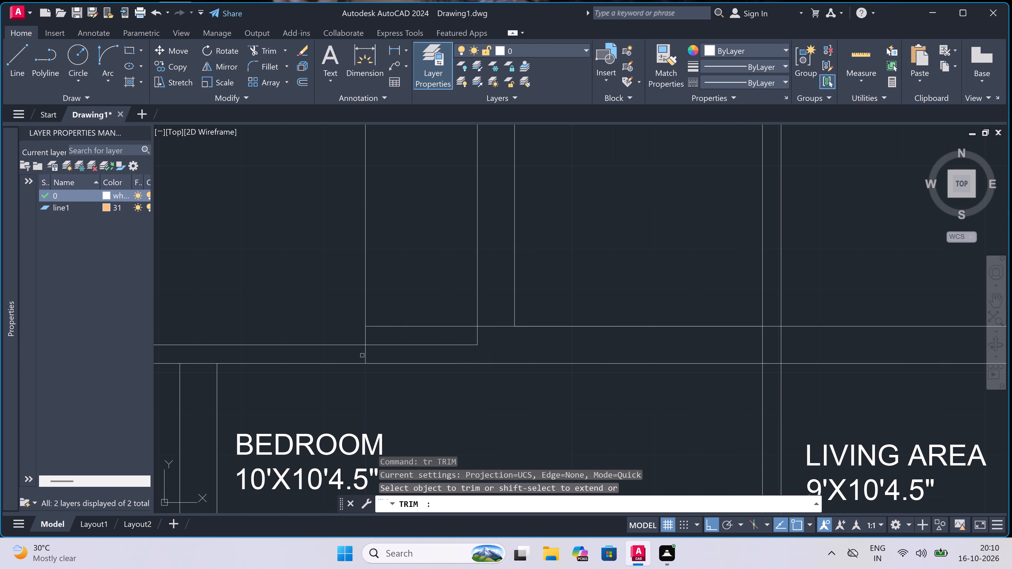
double_click(362, 355)
double_click(378, 360)
scroll(357, 336, down, 4)
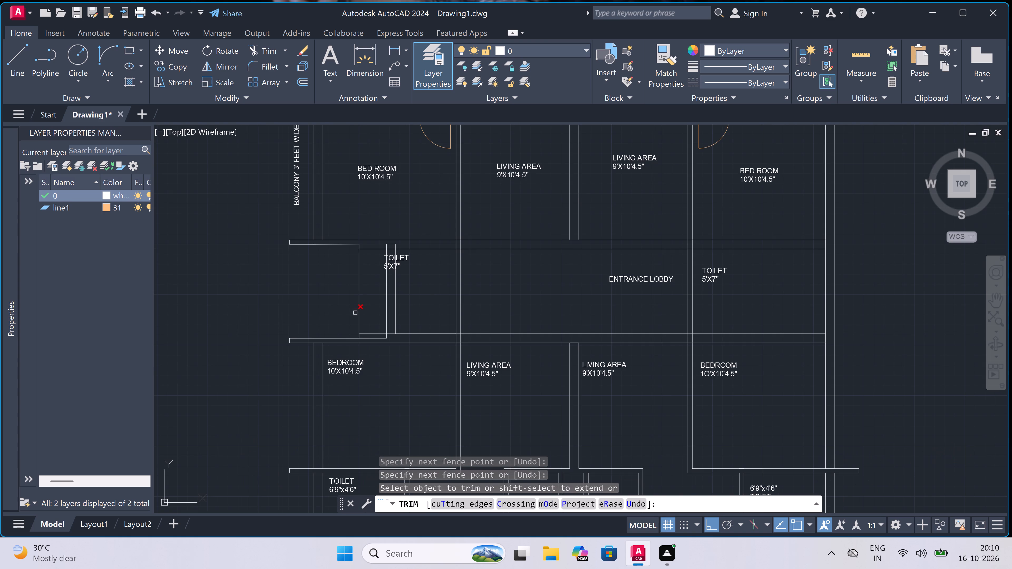
double_click(355, 313)
click(367, 305)
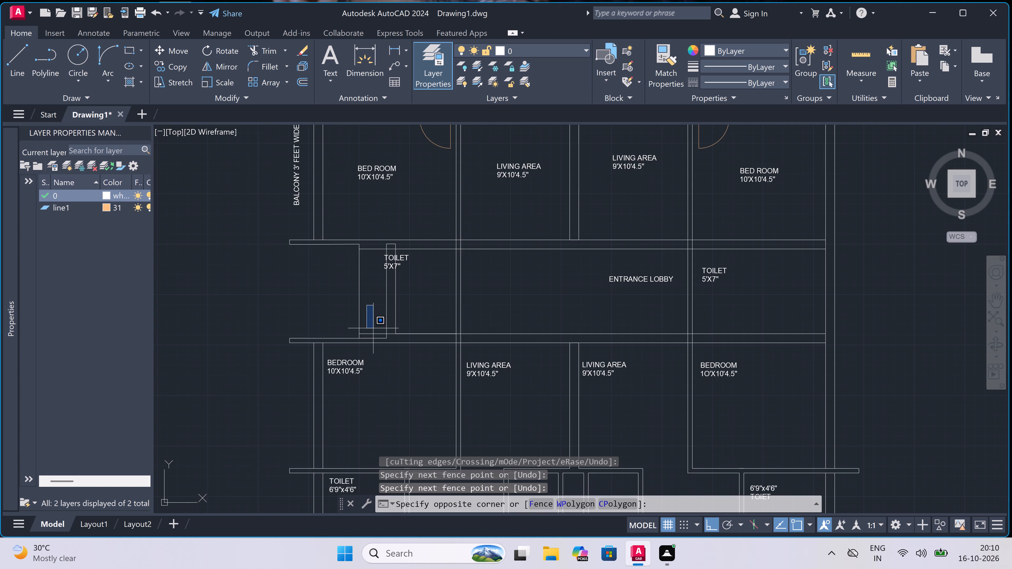
key(Escape)
Draw a line across the toilet's north wall from the earlier vertical line's upper end to the 9" wall's northwest corner.
scroll(378, 246, up, 4)
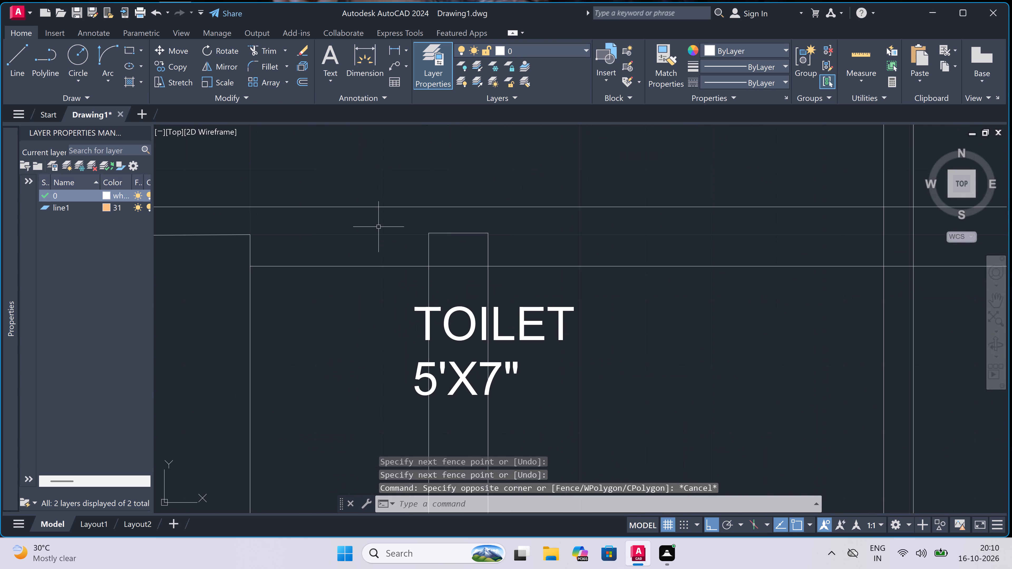
key(l)
key(space)
click(246, 233)
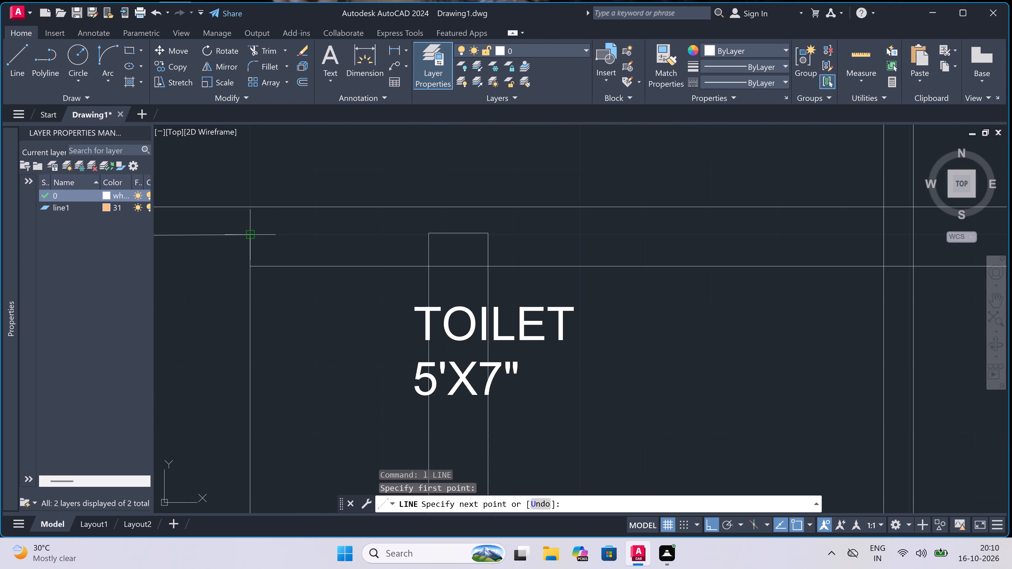
double_click(427, 229)
key(Escape)
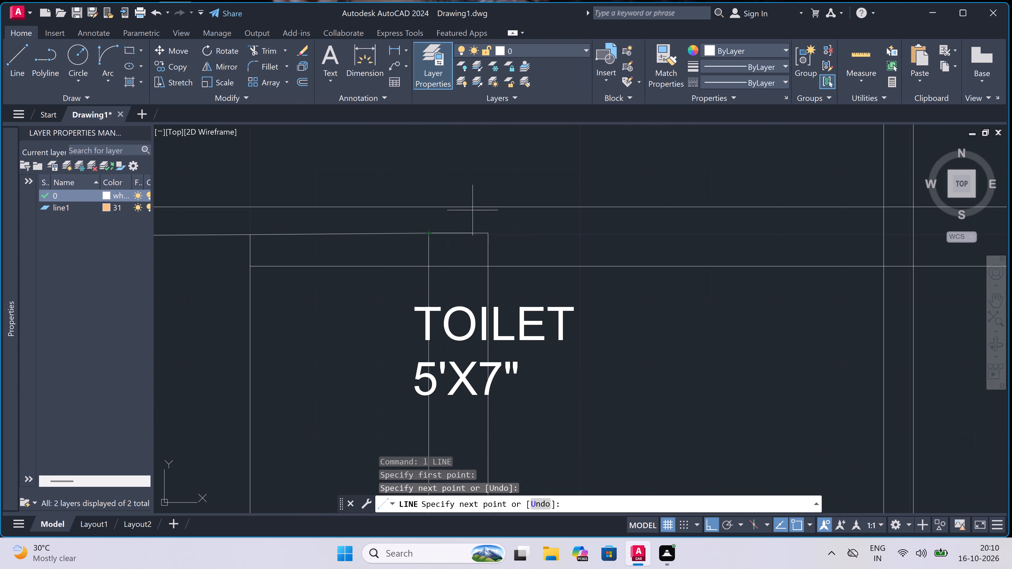
Trim the north wall's inner line west of the 9" wall, and remove the earlier vertical line between the two horizontal walls.
scroll(481, 206, down, 4)
scroll(460, 220, up, 1)
text(tr)
key(space)
double_click(459, 222)
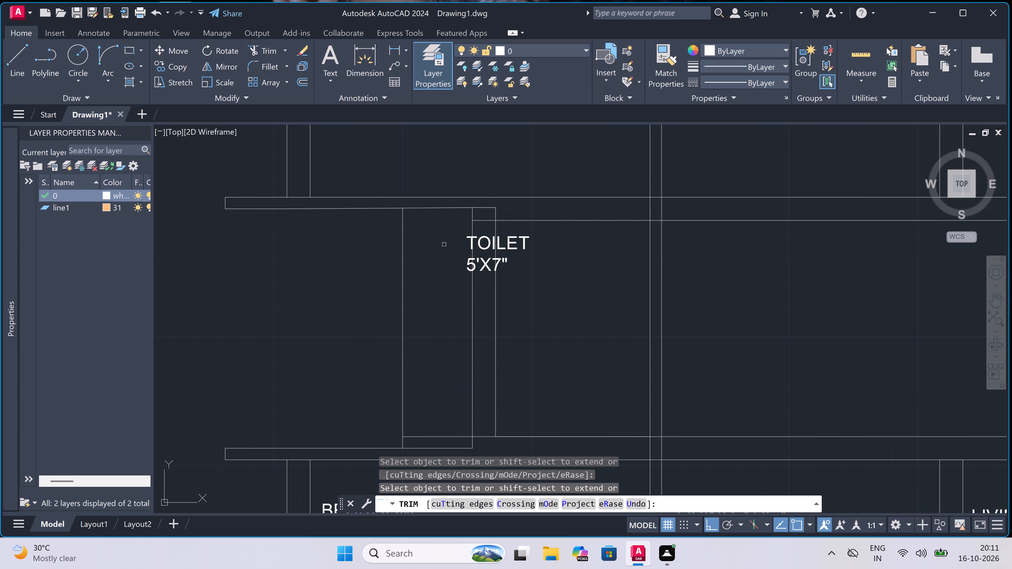
double_click(425, 269)
double_click(318, 330)
Trim the leftover inner wall line and short vertical stub west of the 9" wall, at the toilet's south wall.
scroll(420, 353, down, 1)
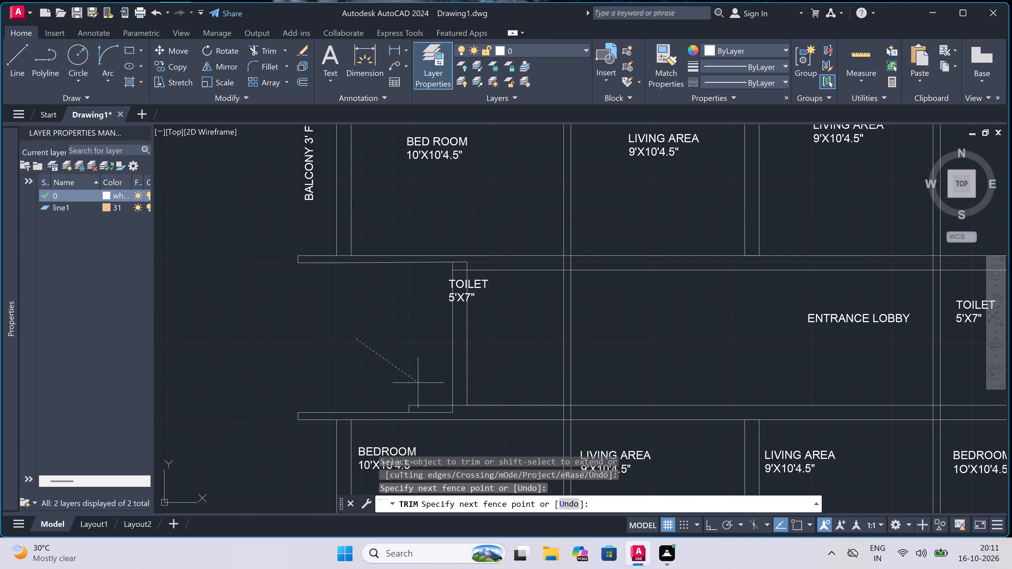
scroll(426, 410, up, 3)
double_click(427, 409)
double_click(363, 406)
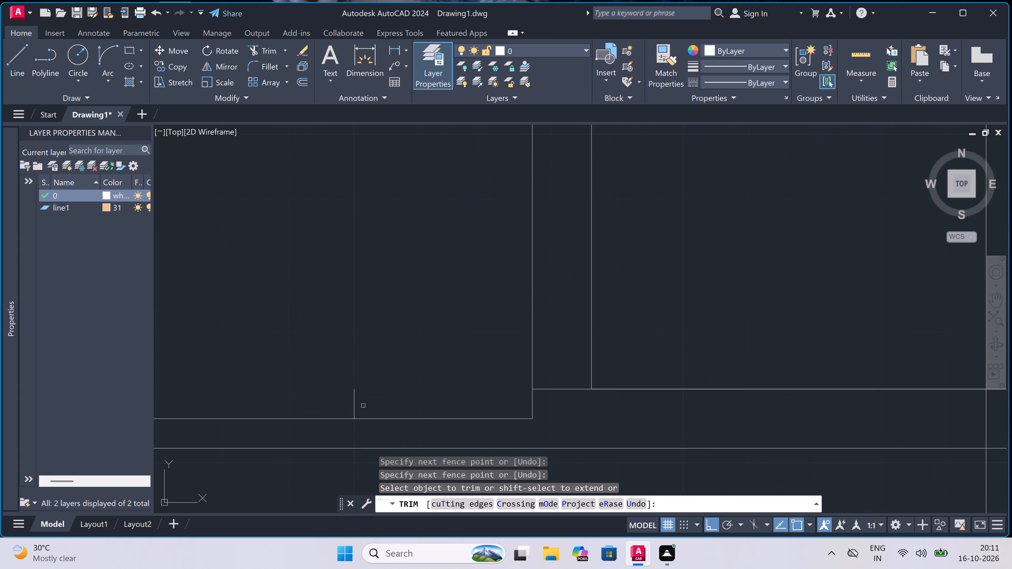
double_click(329, 406)
scroll(452, 373, down, 3)
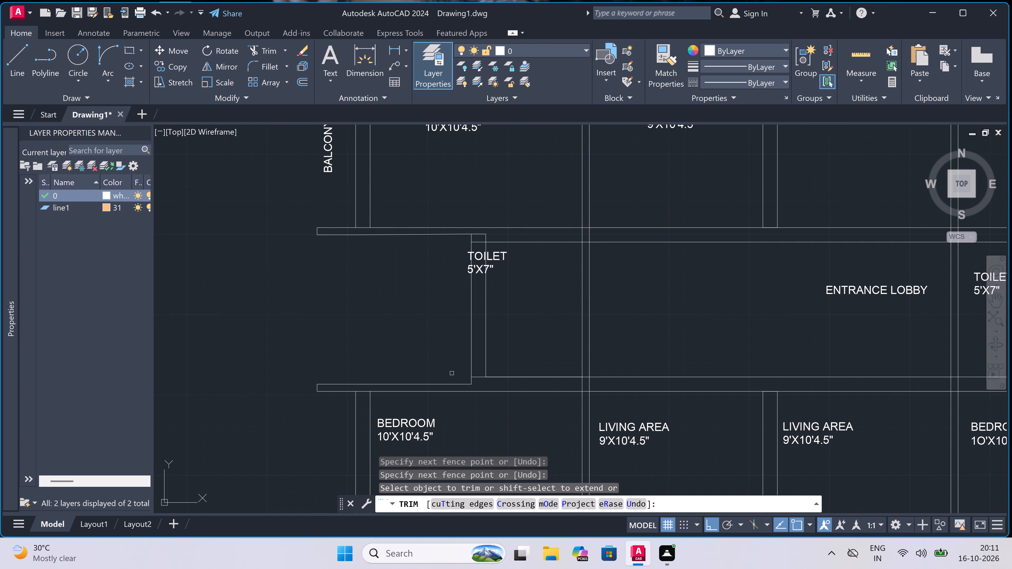
Trim the north wall's inner line where it crosses the thickness of the toilet's 9" west wall.
scroll(483, 239, up, 3)
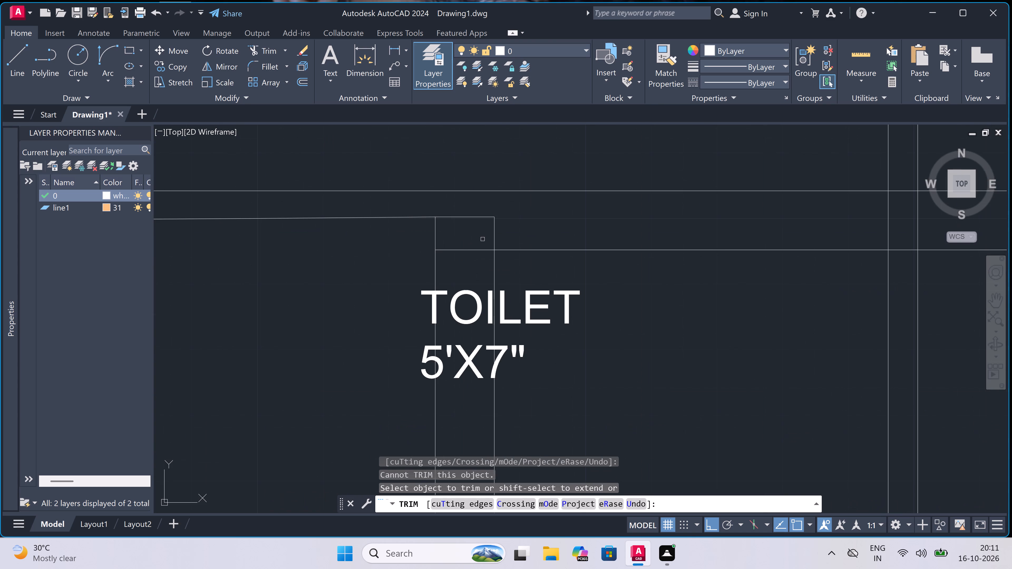
click(483, 239)
double_click(476, 264)
click(478, 237)
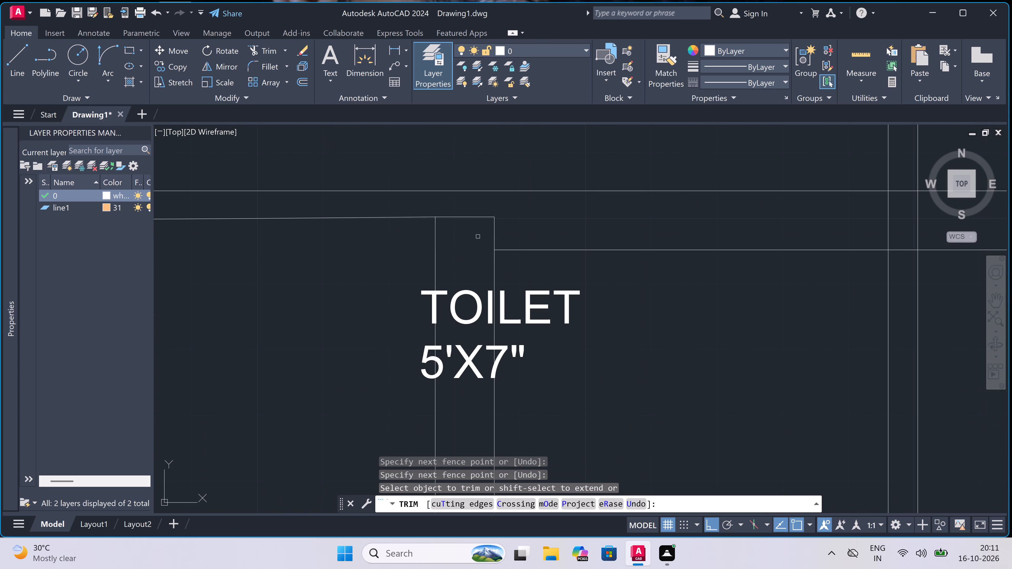
Trim the north line across the 9" wall's thickness and the short vertical stub at the toilet's northwest inner corner.
click(477, 232)
click(474, 216)
click(480, 224)
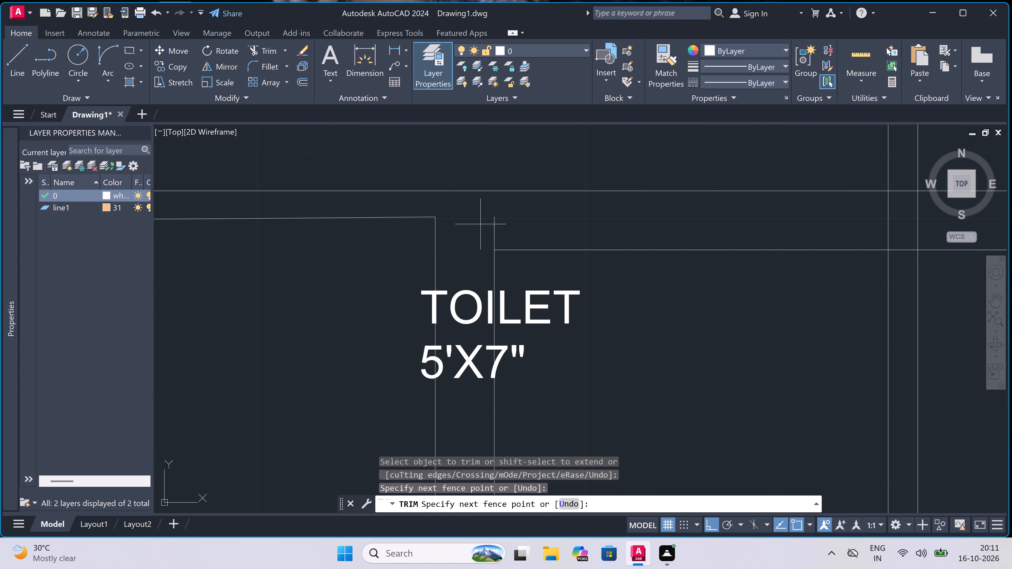
click(536, 250)
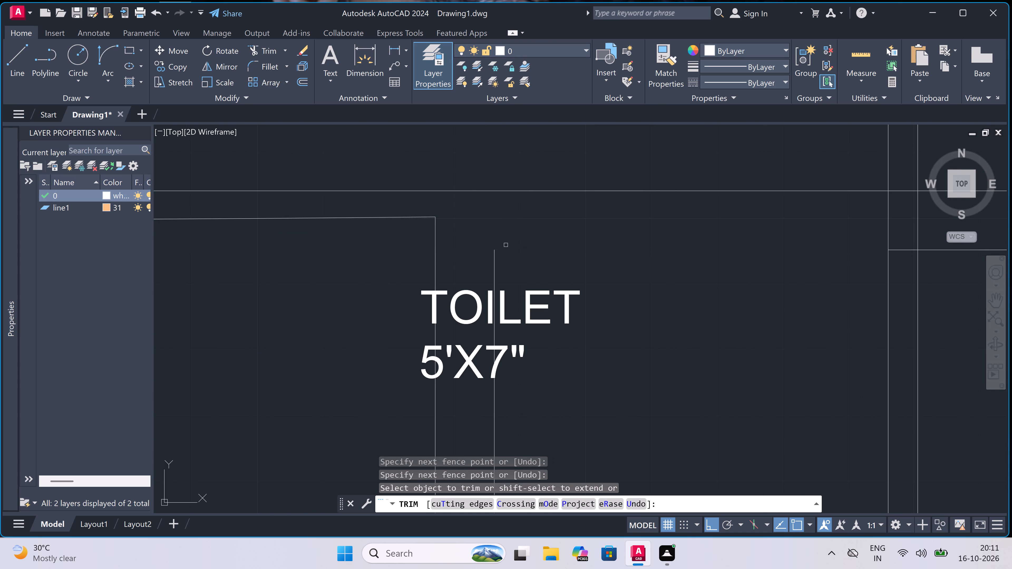
key(ctrl+z)
double_click(495, 235)
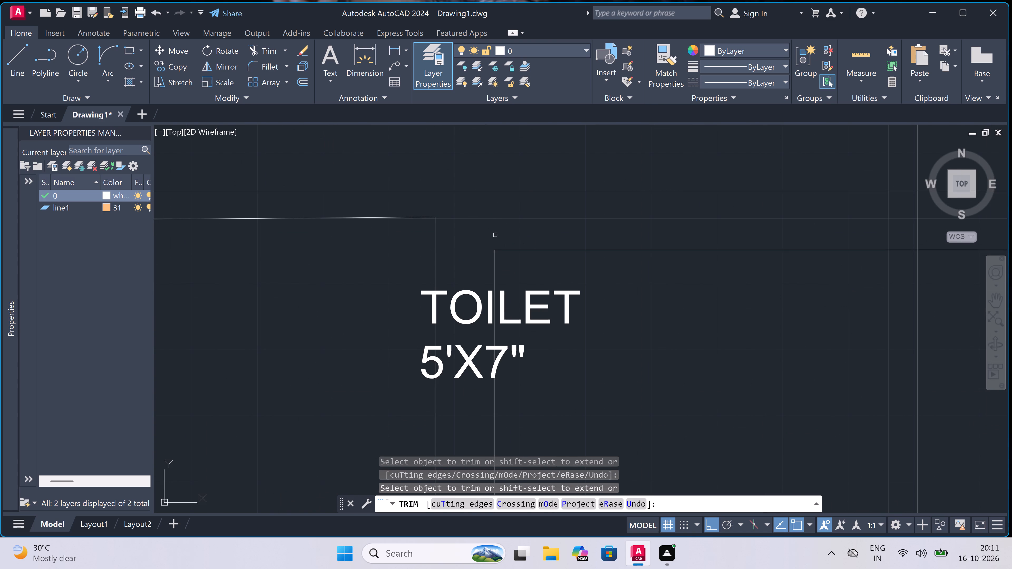
key(Escape)
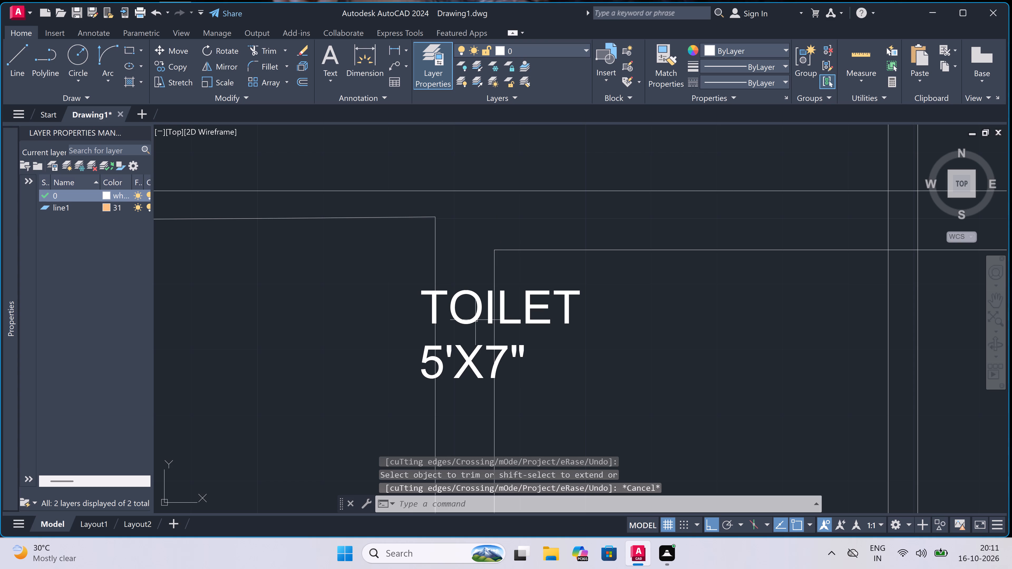
Move the western TOILET 5'X7" label southeast off the 9" wall, into the open area of the room.
double_click(468, 317)
click(442, 290)
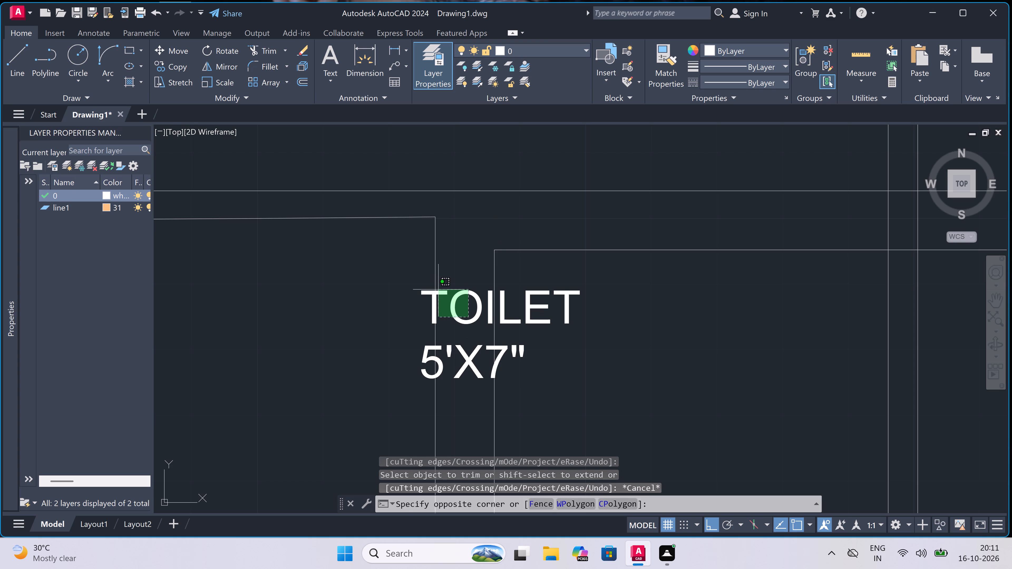
click(422, 290)
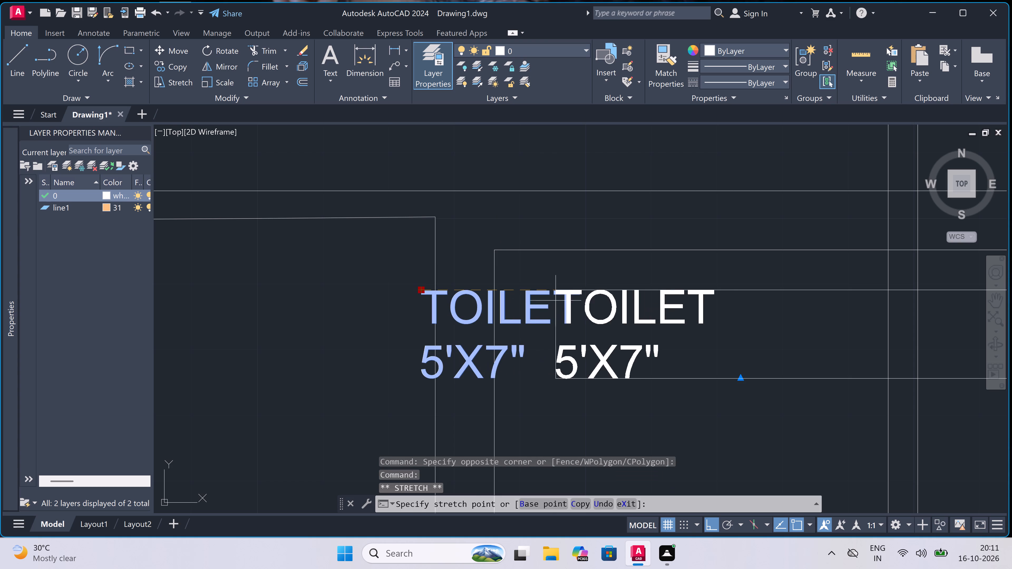
scroll(536, 299, down, 2)
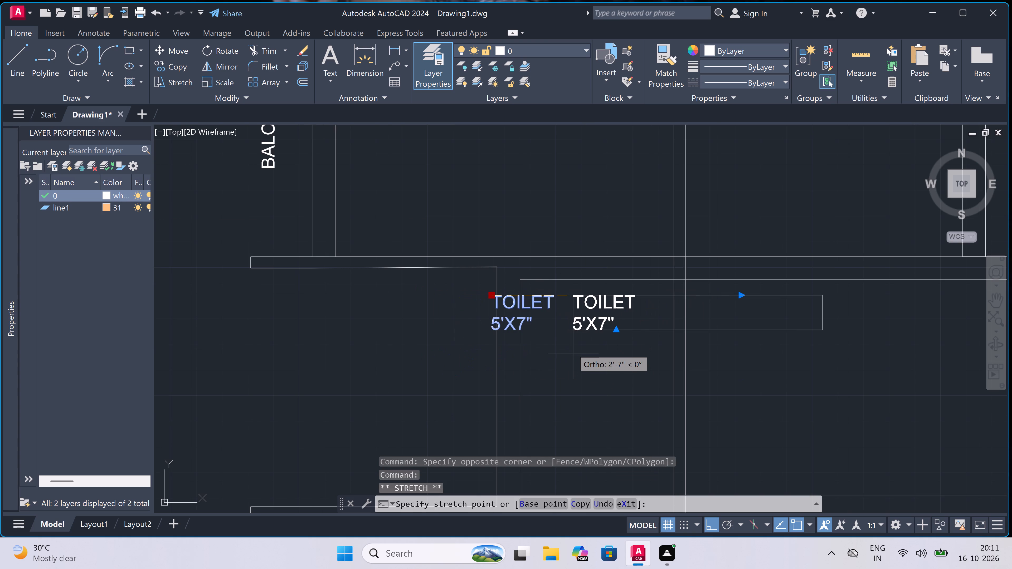
key(F8)
scroll(573, 354, down, 4)
scroll(568, 371, up, 2)
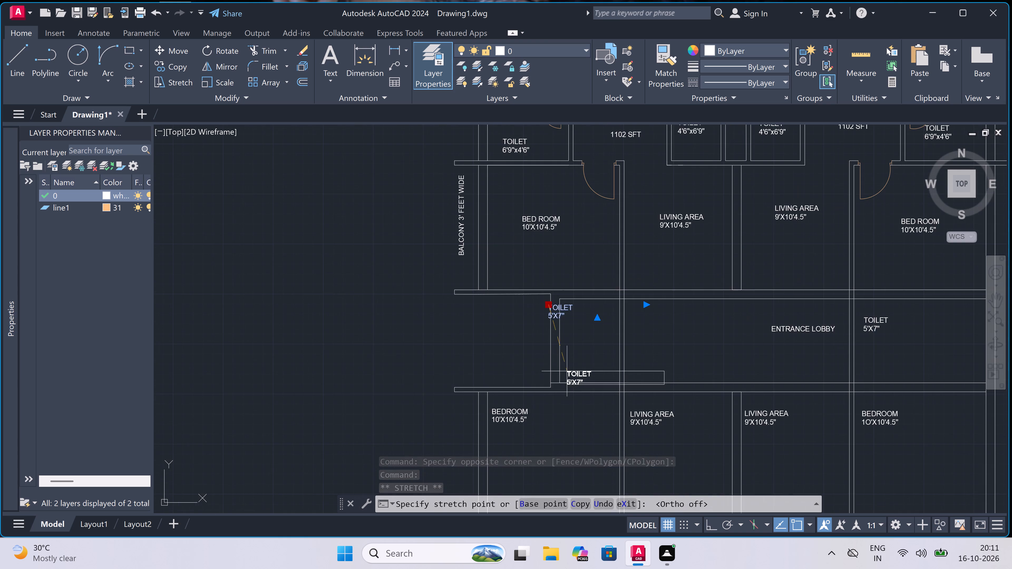
scroll(568, 349, up, 2)
click(566, 321)
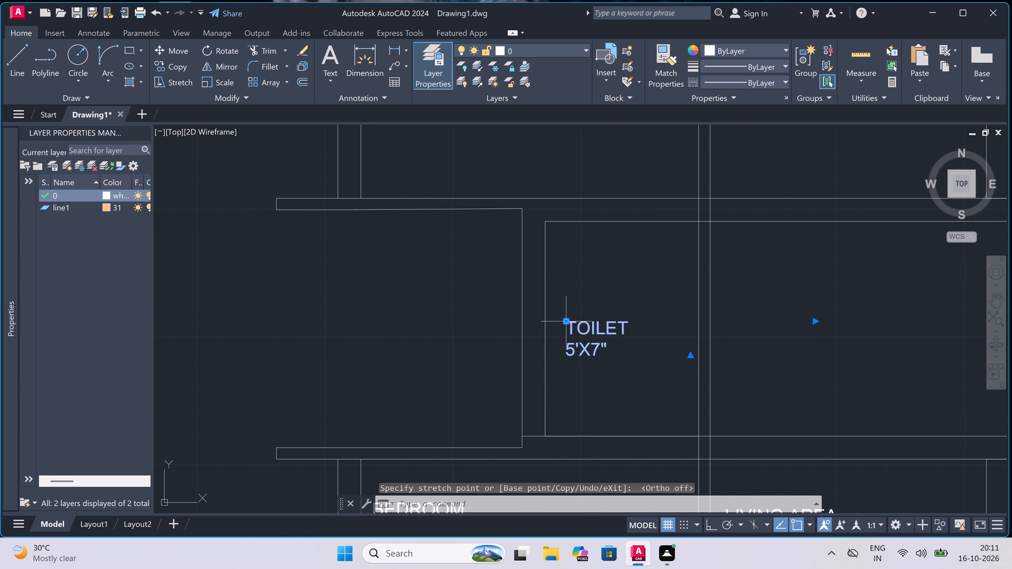
key(Escape)
Trim the south wall's inner line where it crosses the thickness of the toilet's 9" west wall.
scroll(566, 320, down, 2)
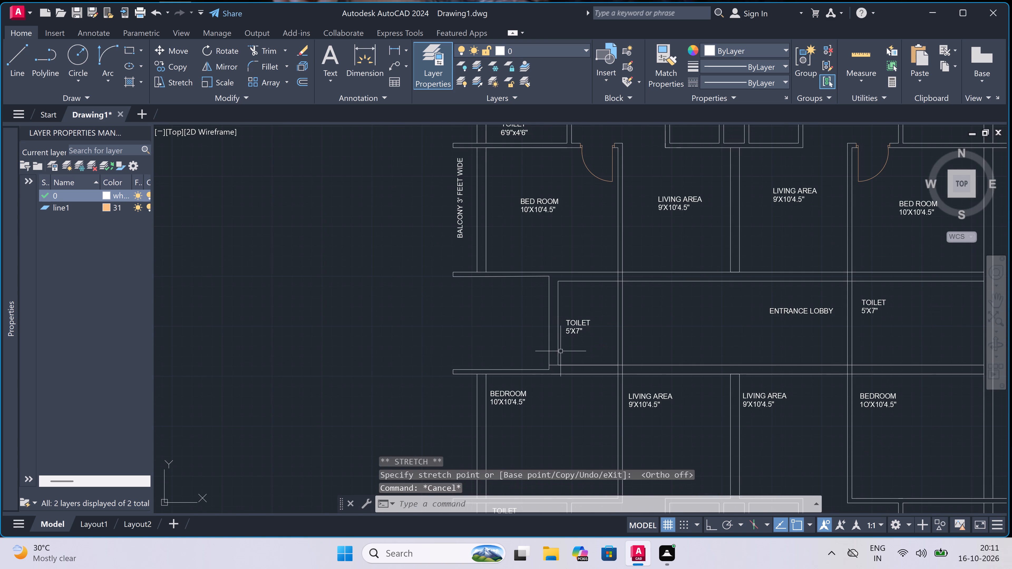
text(tr)
key(space)
scroll(557, 366, up, 3)
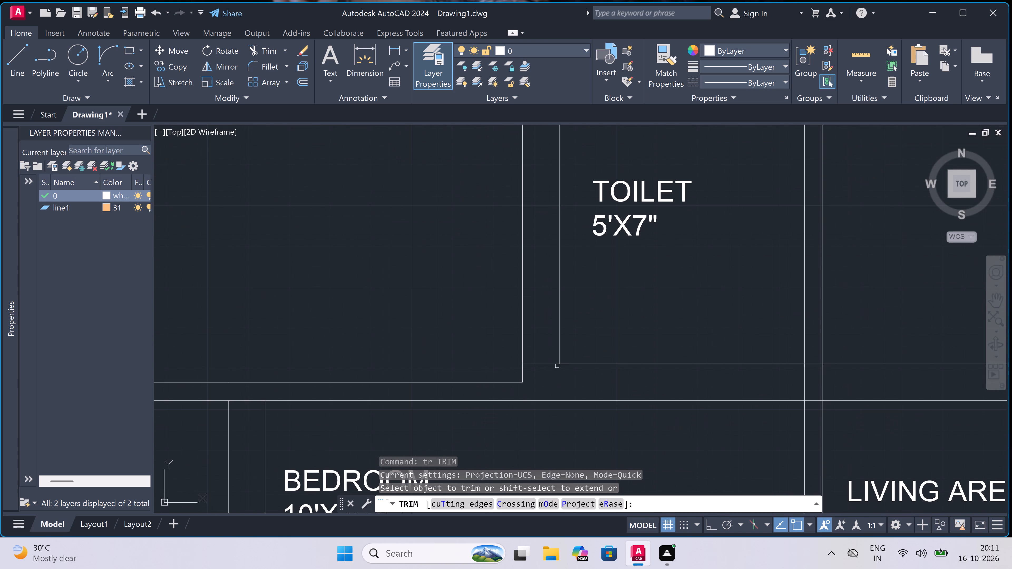
click(548, 373)
double_click(543, 344)
scroll(496, 374, down, 2)
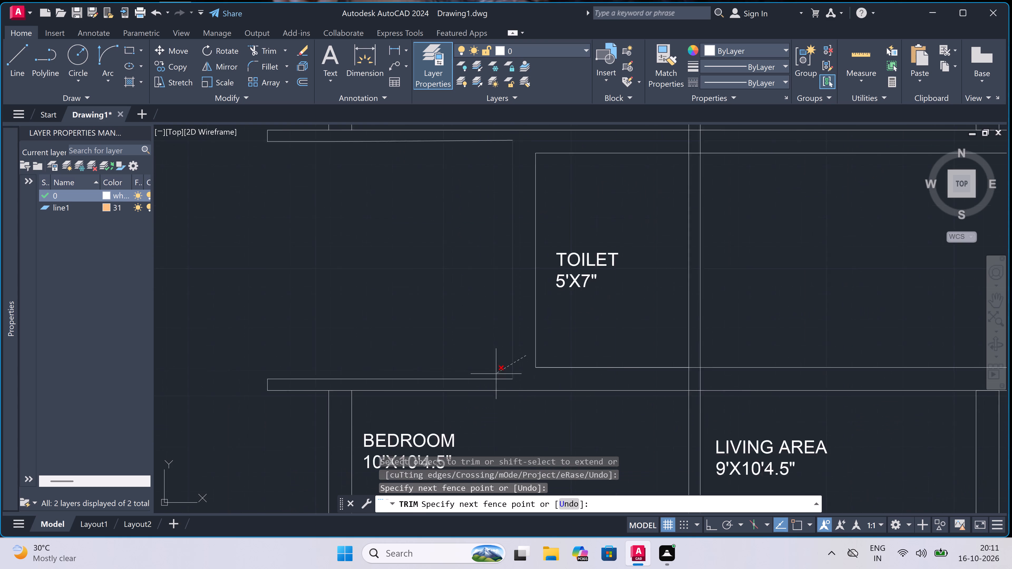
click(509, 383)
Trim the two vertical partition lines east of the toilet label where they cross the south wall's thickness.
scroll(602, 374, up, 1)
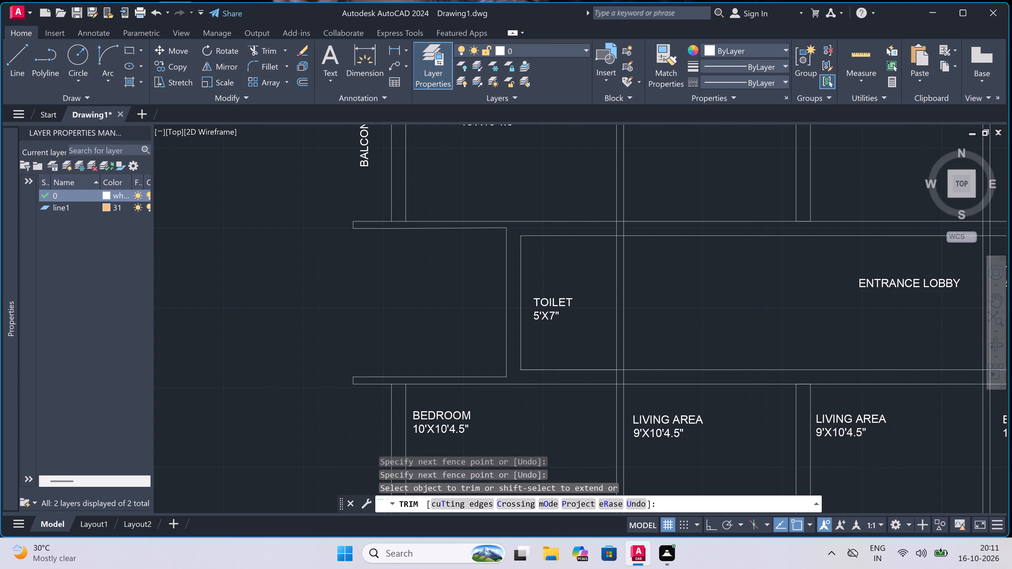
scroll(602, 374, up, 2)
click(604, 375)
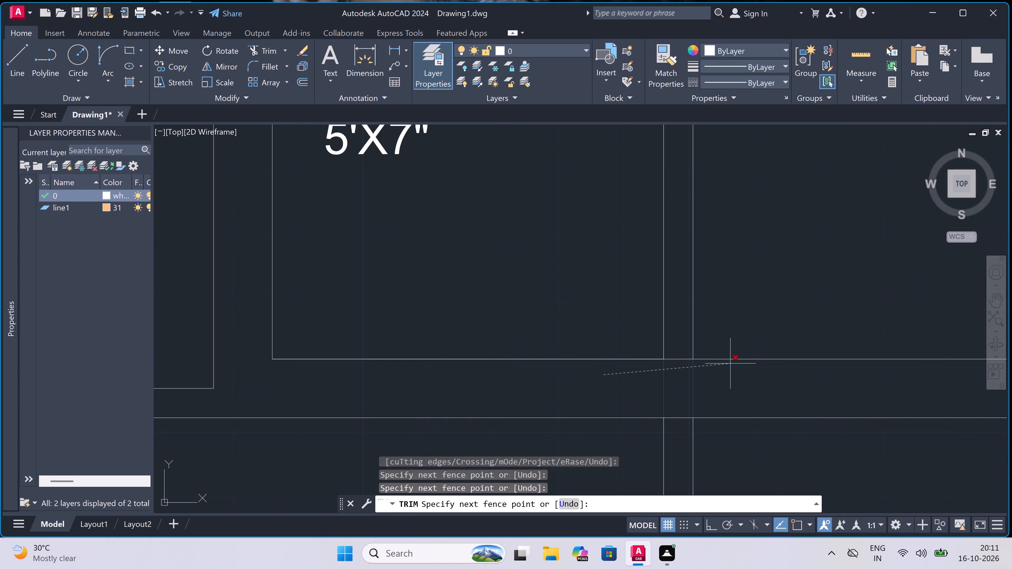
double_click(718, 379)
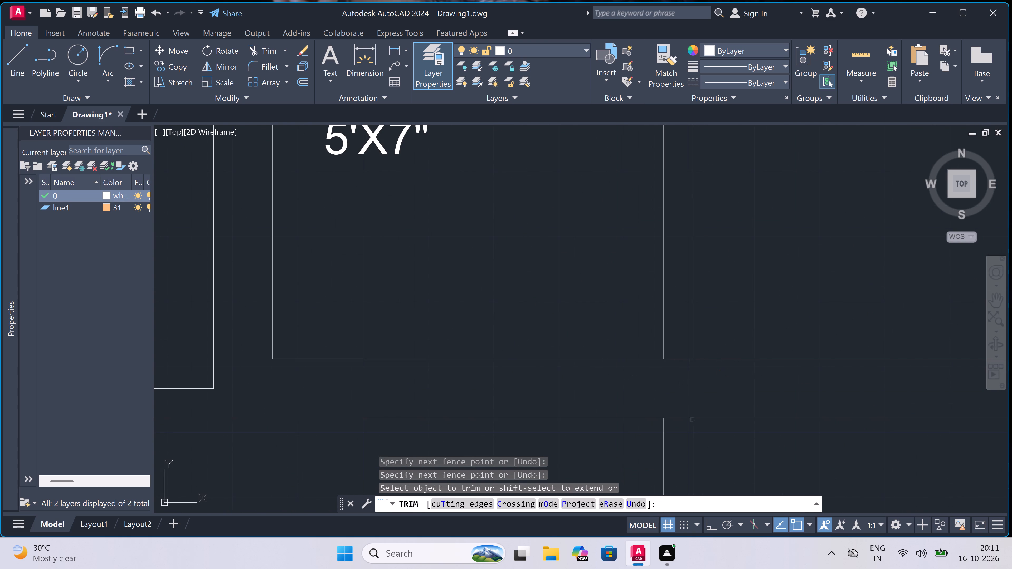
scroll(614, 363, down, 7)
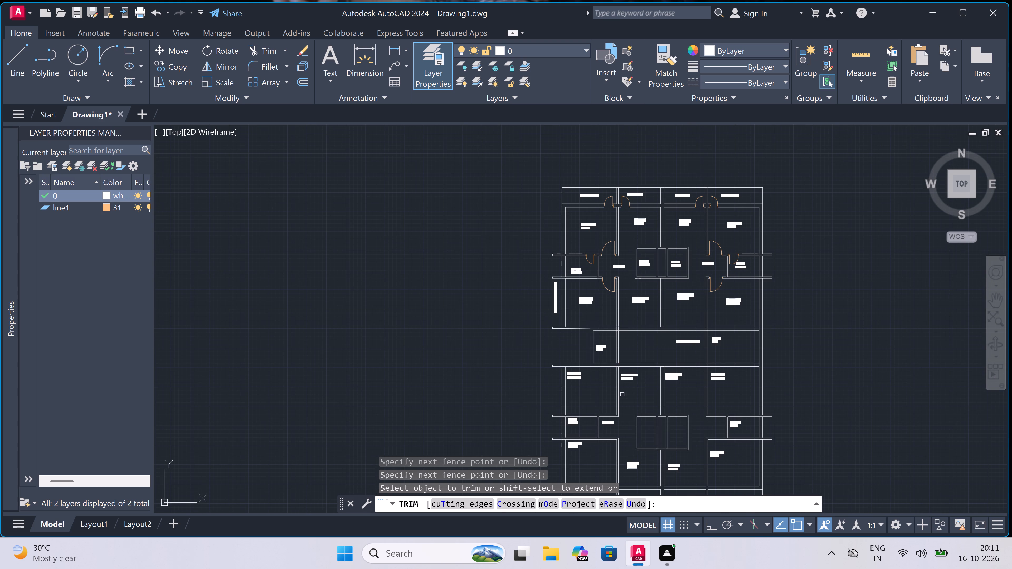
scroll(622, 396, up, 2)
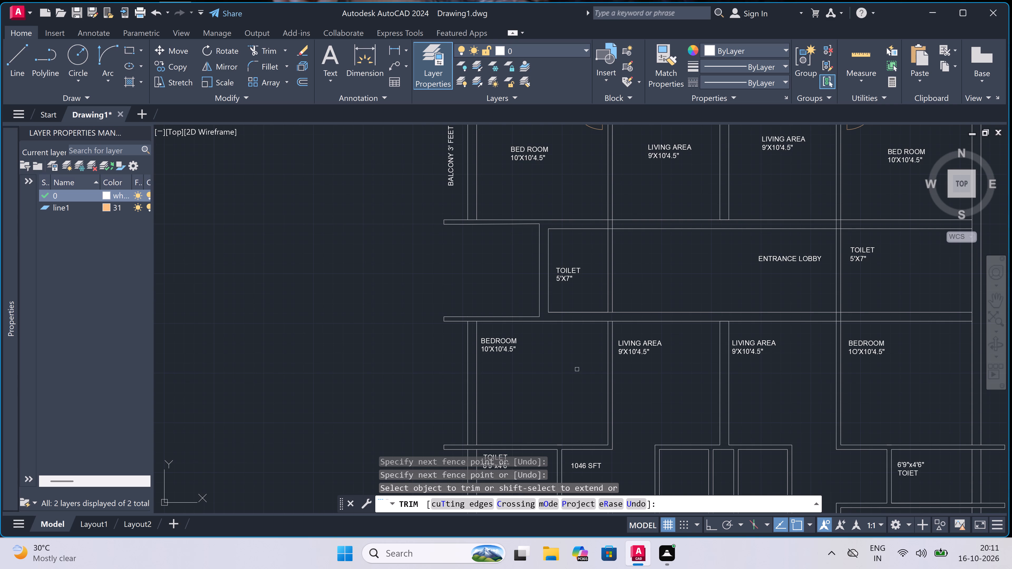
scroll(577, 369, down, 2)
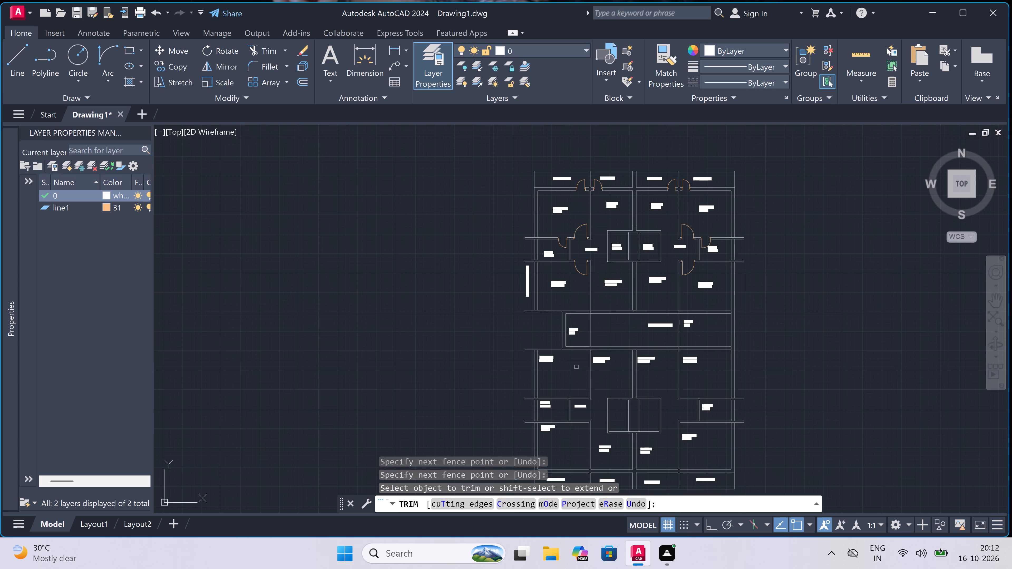
scroll(572, 340, up, 3)
key(Escape)
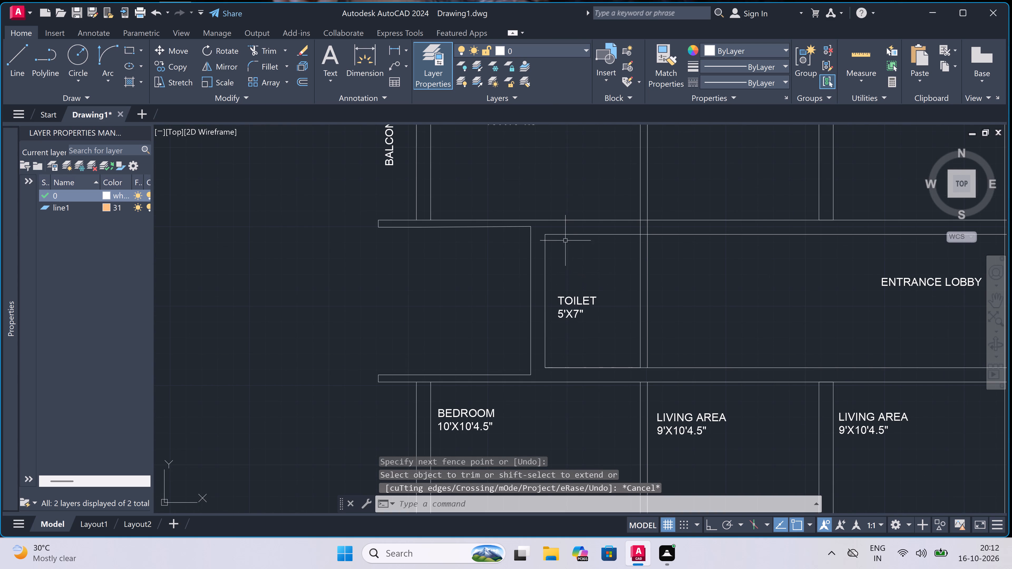
Draw a new wall outline west of the existing 9" wall: south between the horizontal walls, 9" east, and back north.
key(l)
key(space)
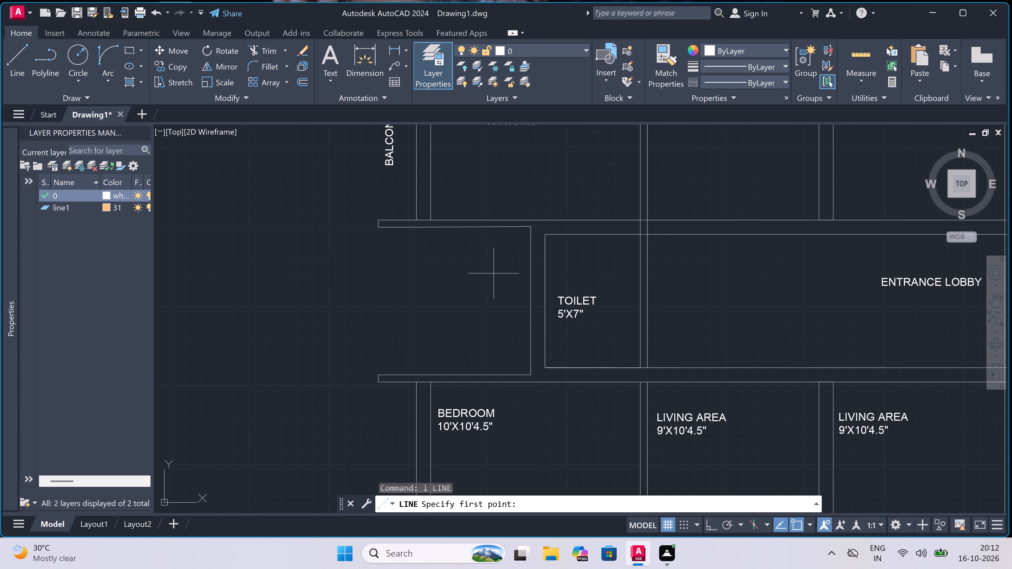
double_click(455, 229)
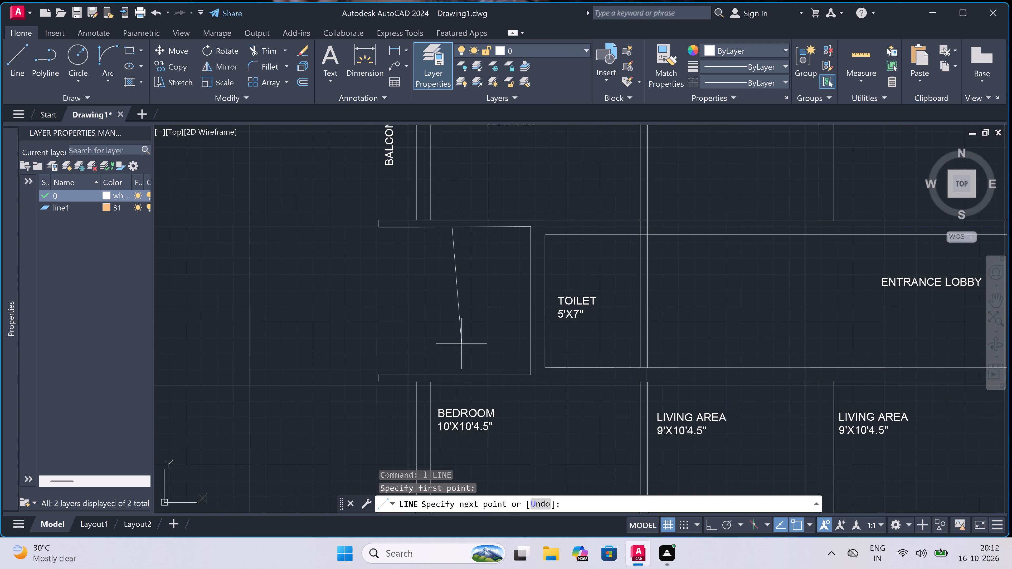
key(F8)
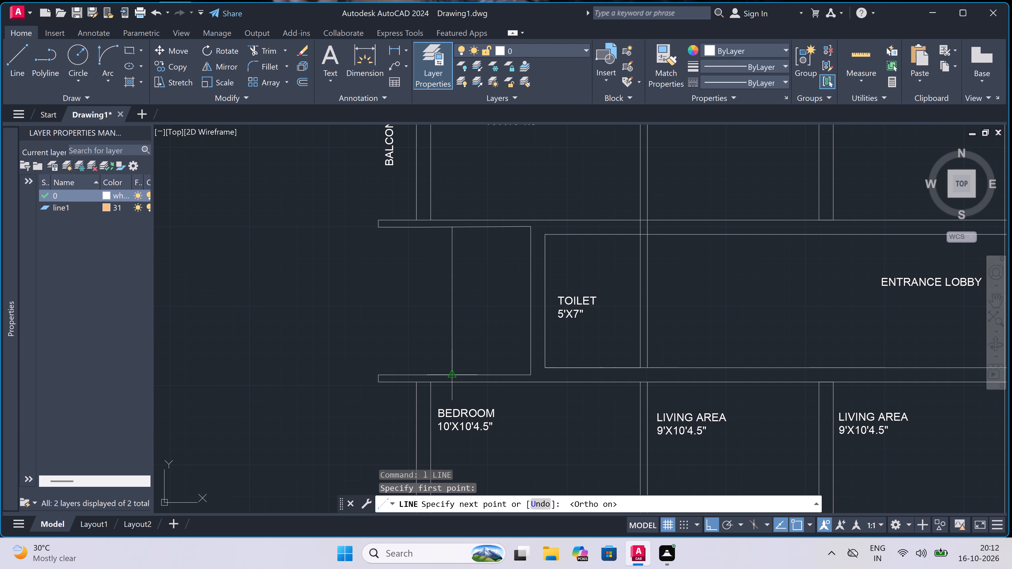
double_click(453, 372)
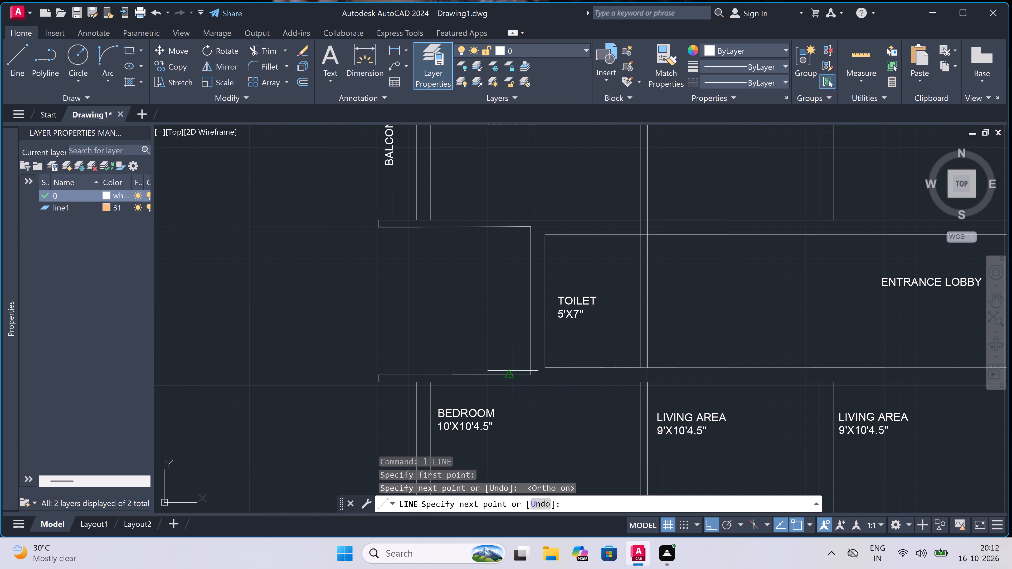
text(9")
key(space)
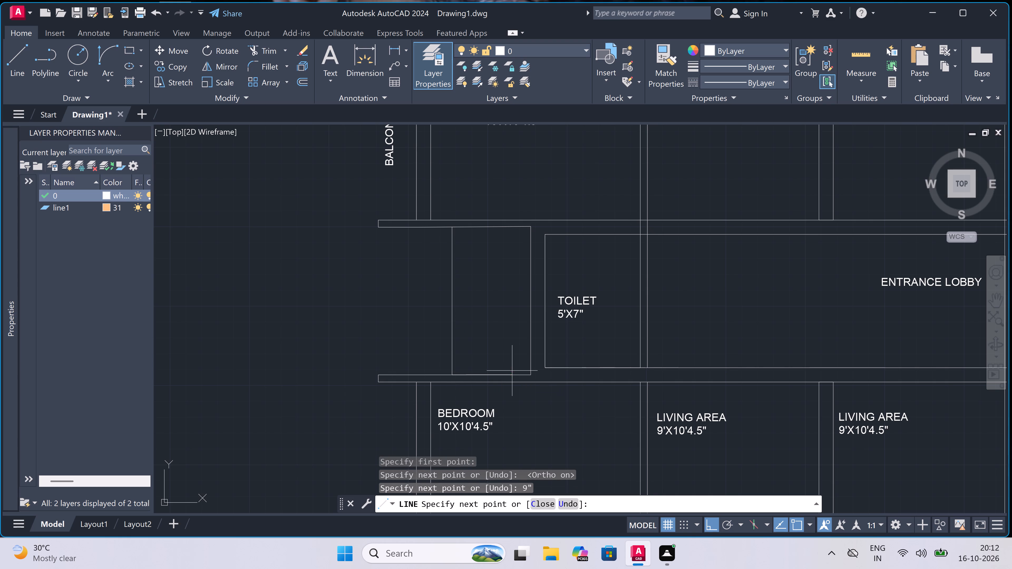
double_click(467, 226)
Continue the line 5' east along the north wall and straight down to the toilet's south inner wall line.
text(5')
key(space)
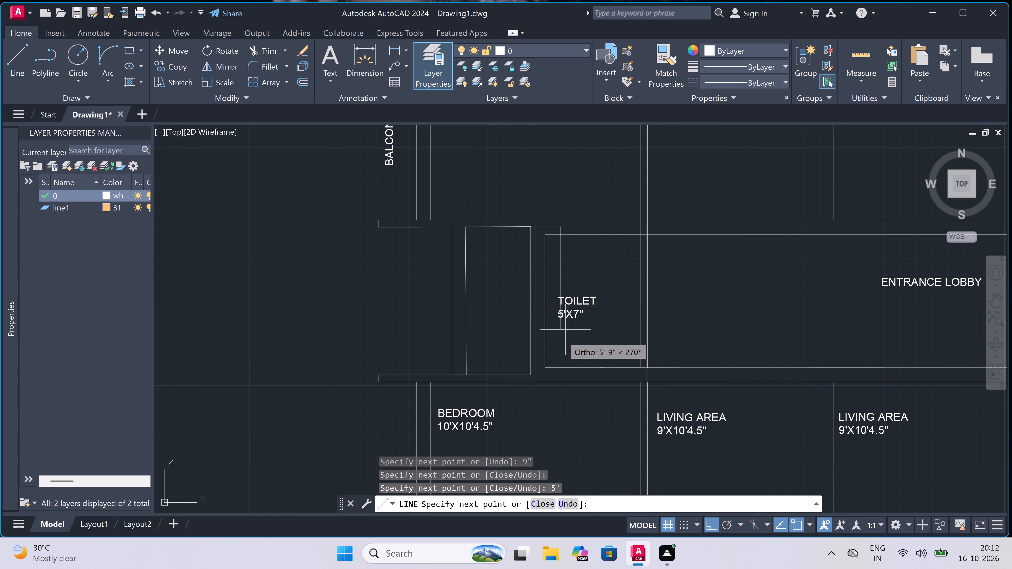
scroll(557, 383, up, 2)
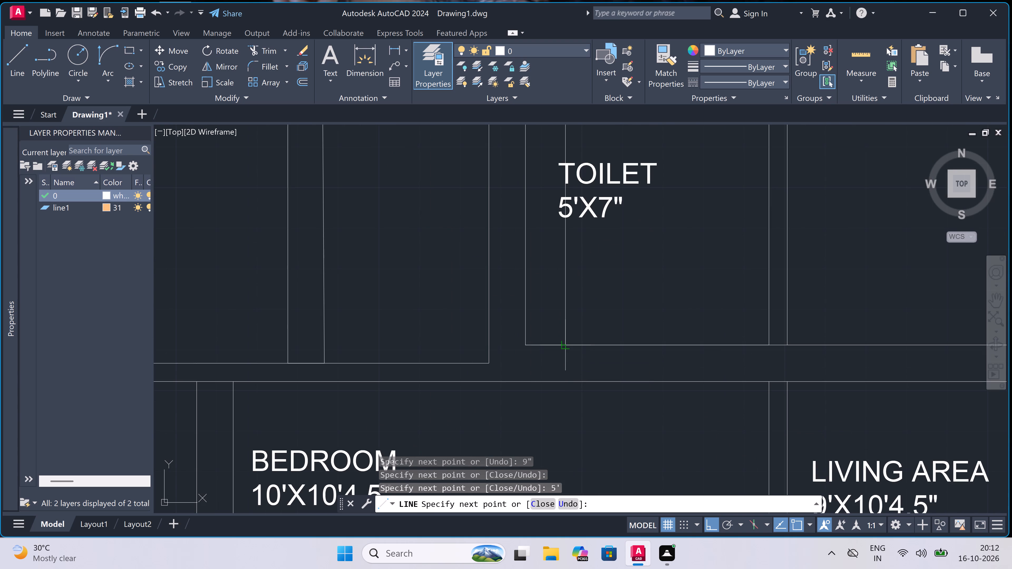
click(567, 344)
key(Escape)
Trim away both vertical lines of the earlier 9" wall between the new 9" wall and the toilet label.
scroll(567, 344, down, 2)
key(t)
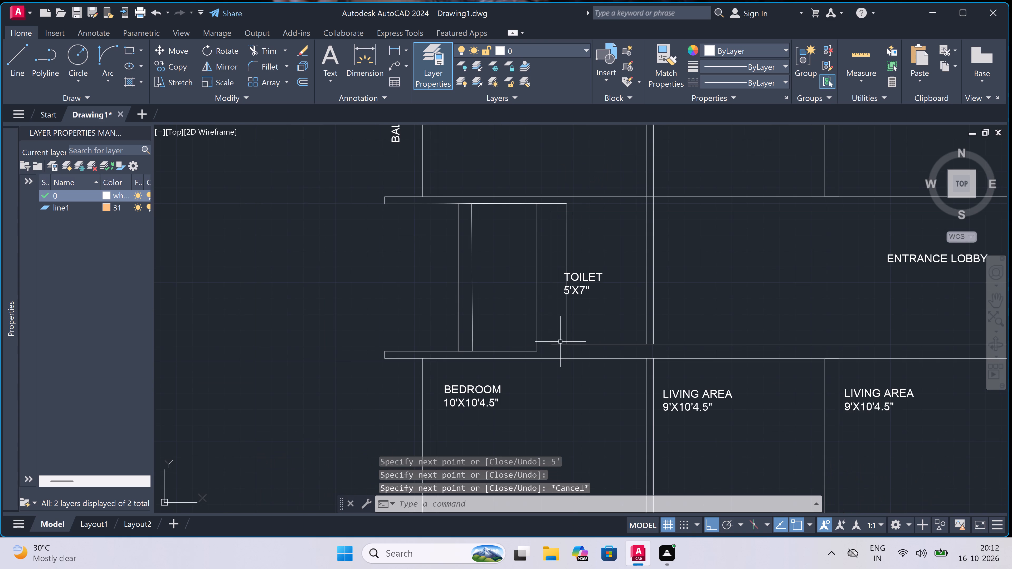
key(r)
key(space)
scroll(547, 316, up, 1)
click(559, 310)
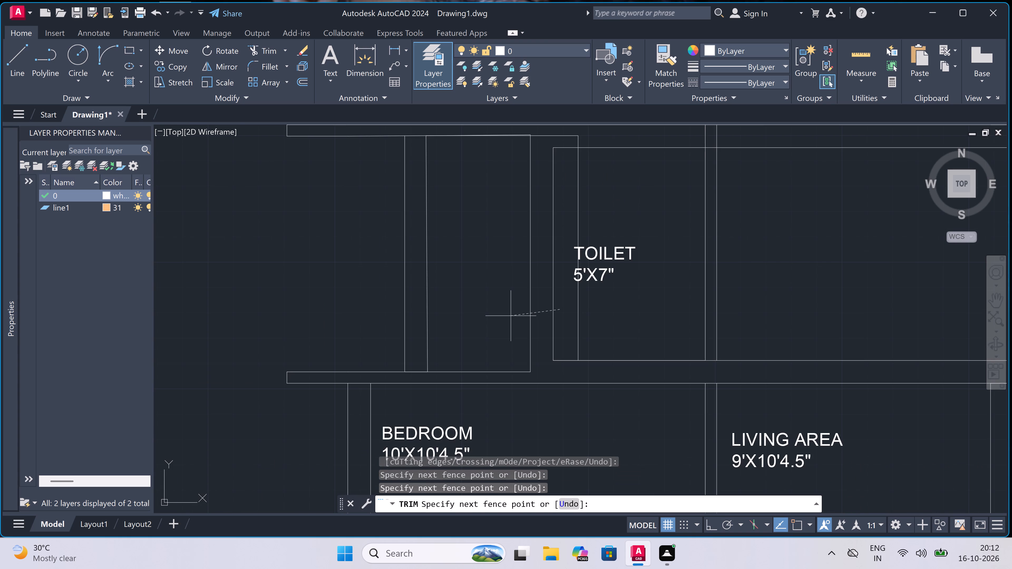
click(511, 316)
Trim the leftover slanted line end and short vertical stub along the north wall at the removed wall's corner.
scroll(511, 316, down, 4)
scroll(518, 260, up, 3)
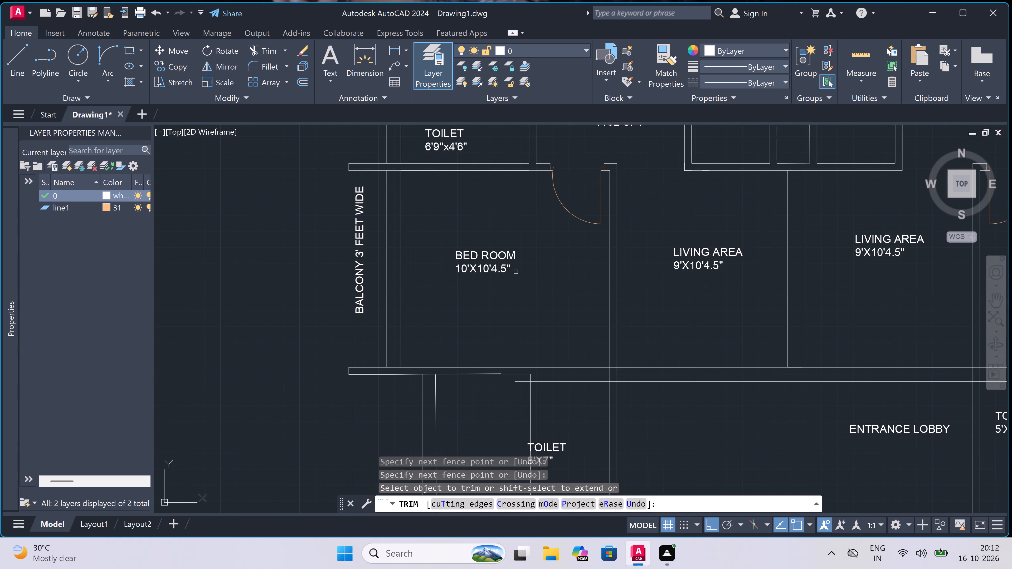
scroll(510, 325, down, 2)
scroll(507, 343, up, 3)
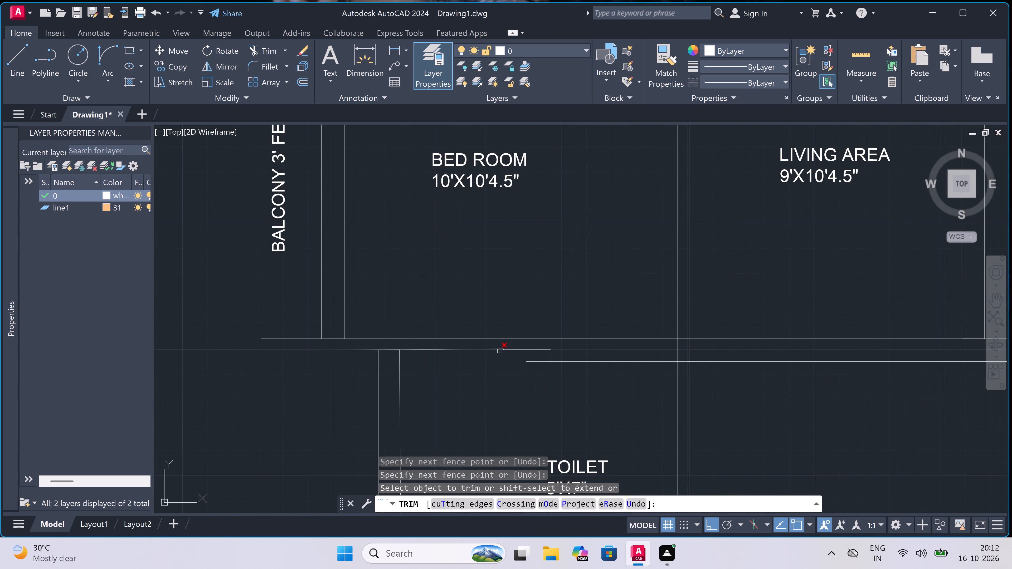
scroll(492, 346, up, 5)
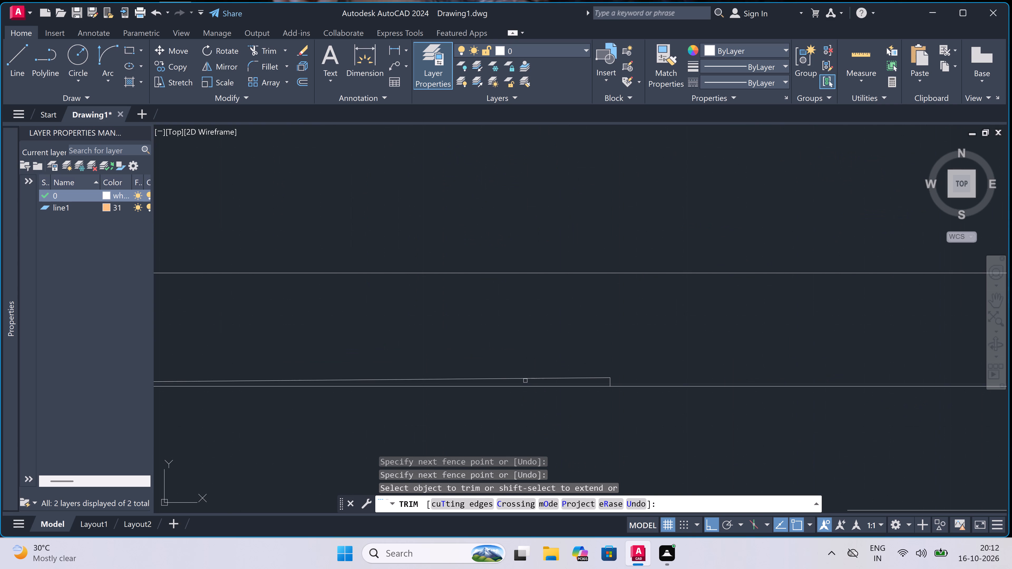
double_click(525, 380)
scroll(579, 380, up, 2)
click(582, 381)
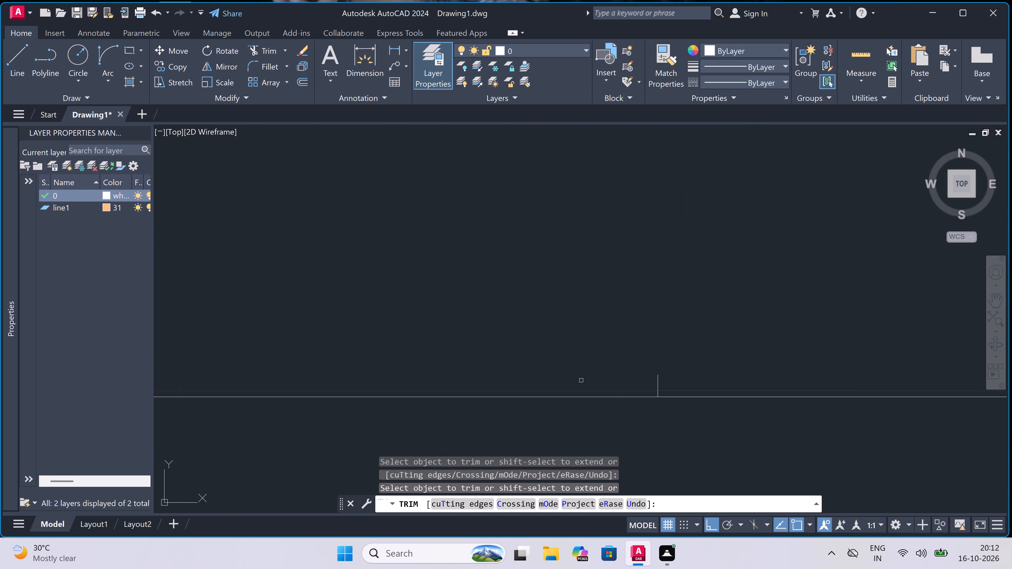
click(672, 375)
scroll(573, 336, down, 6)
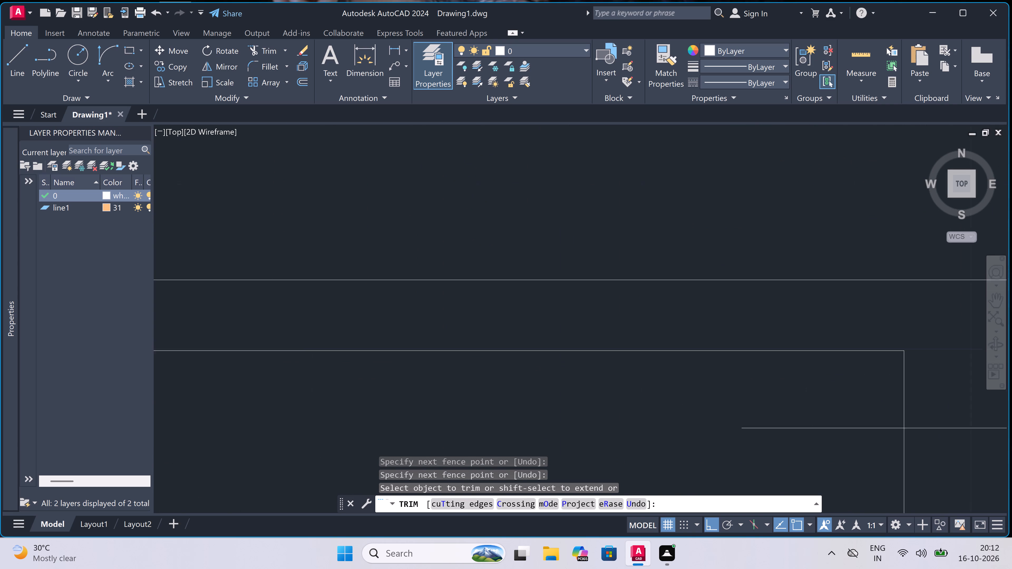
Trim the leftover slanted line lying just off the western toilet's north wall line.
scroll(573, 336, down, 2)
scroll(500, 342, up, 5)
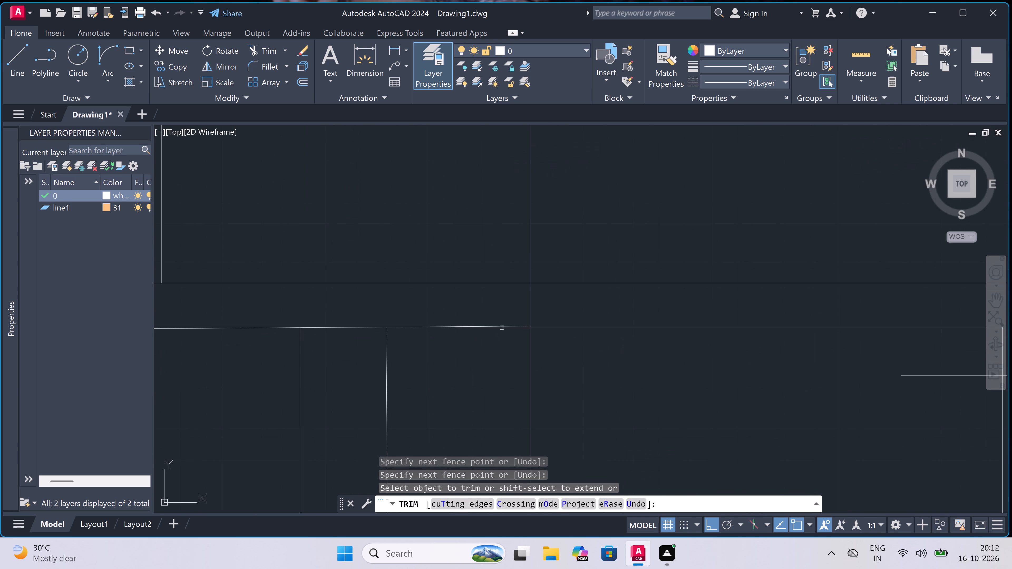
scroll(502, 328, up, 1)
scroll(552, 325, up, 4)
double_click(552, 325)
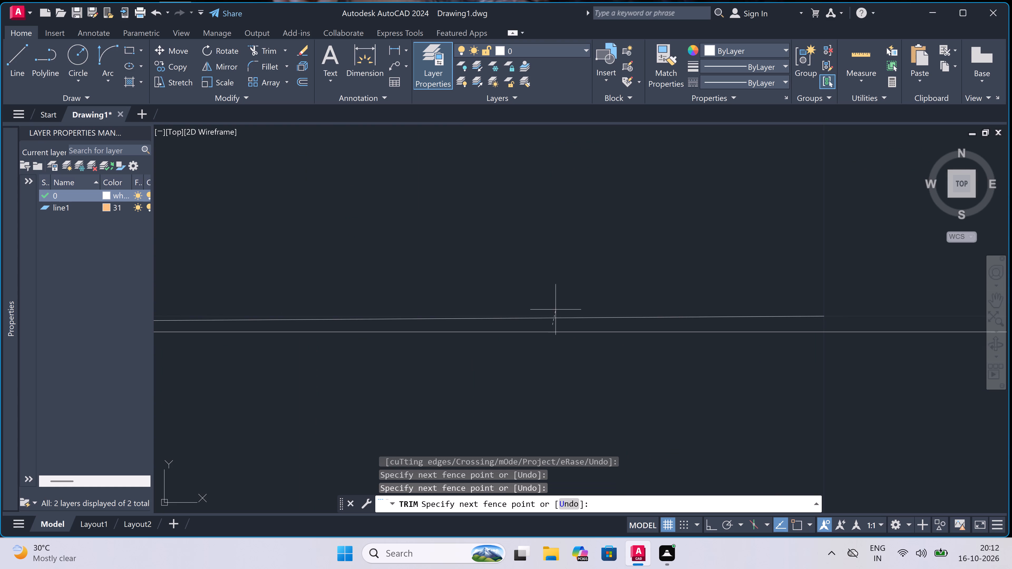
double_click(556, 309)
scroll(556, 309, down, 9)
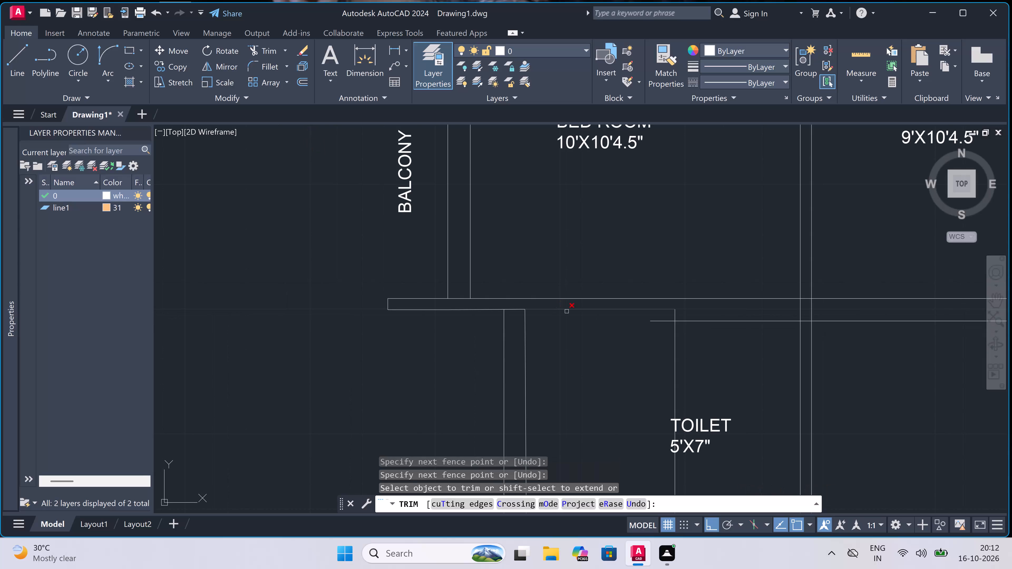
Trim the stub of the entrance lobby's north line that projects west past the toilet's east wall line.
scroll(667, 316, up, 3)
click(668, 319)
click(654, 365)
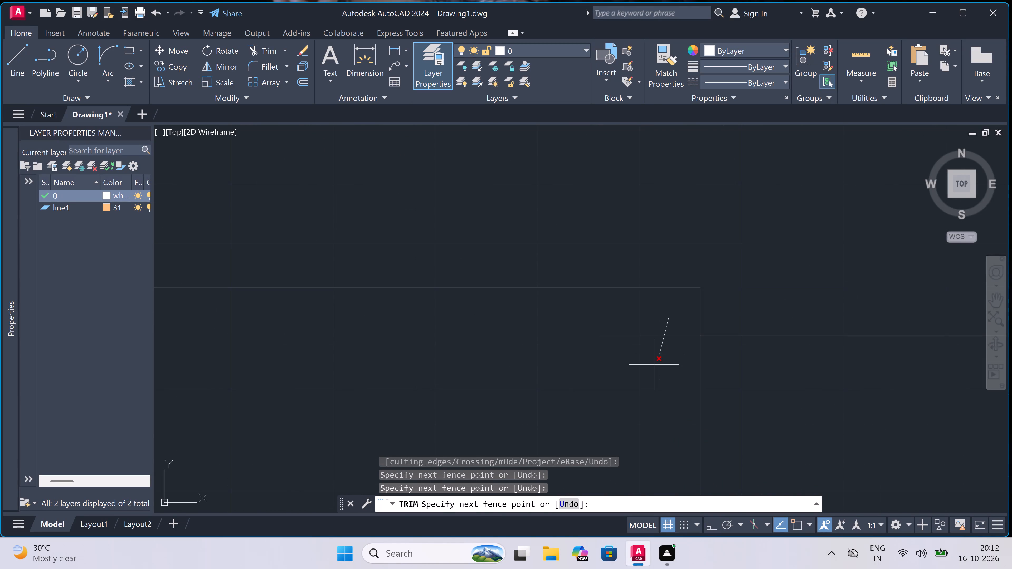
scroll(538, 340, down, 7)
scroll(546, 364, up, 3)
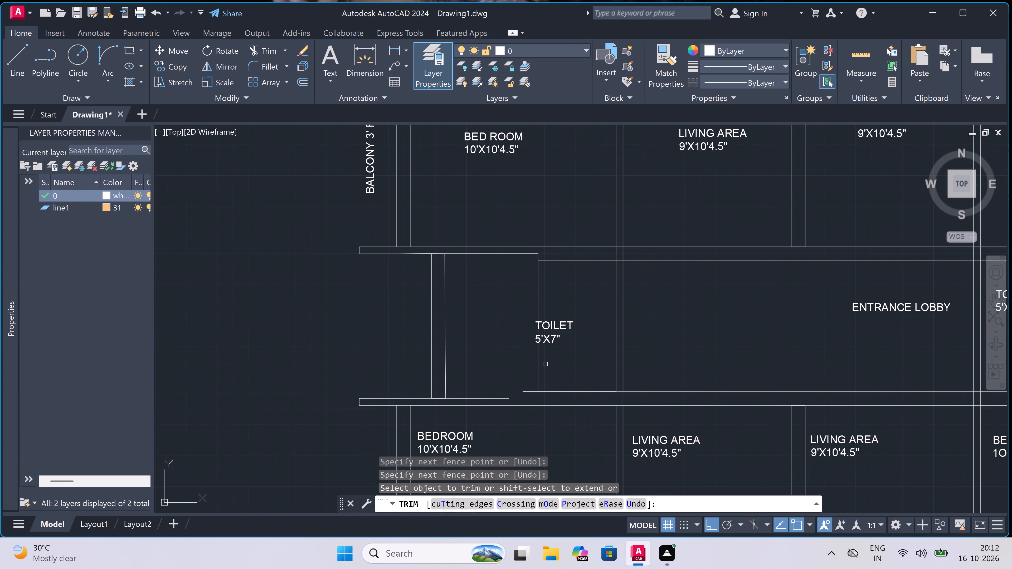
scroll(520, 398, up, 2)
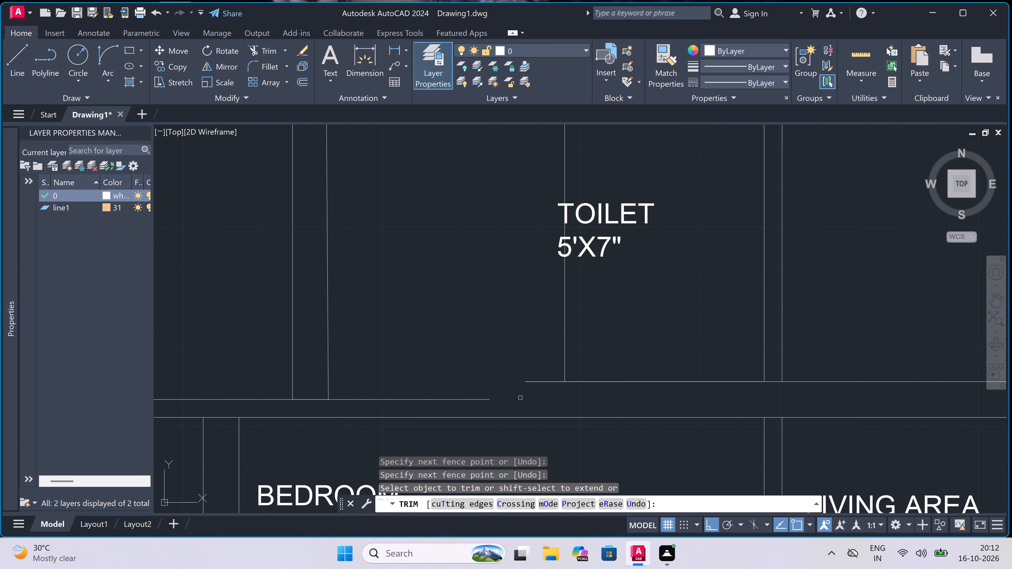
key(Escape)
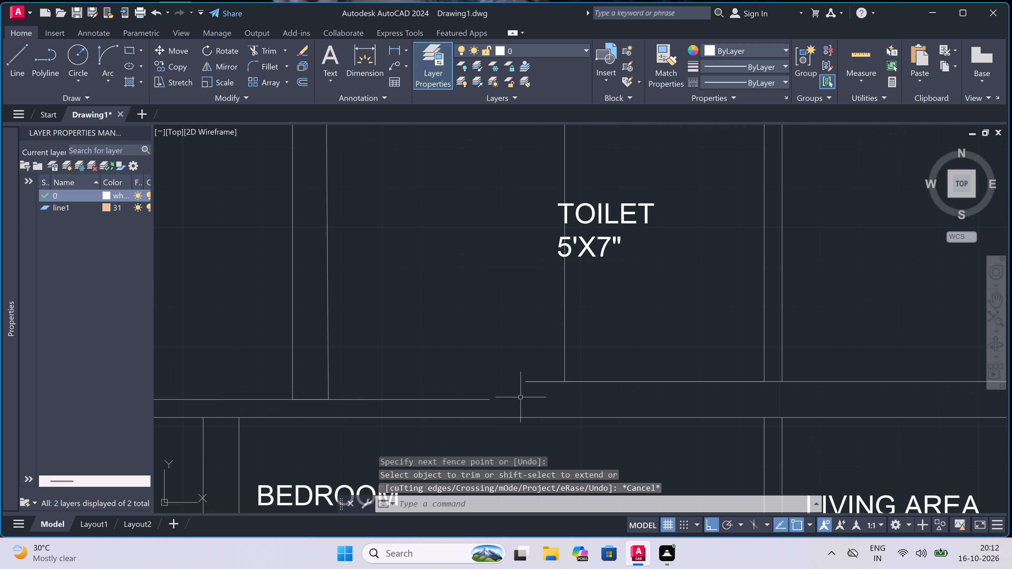
Draw a line 4.5" west from the bottom of the toilet's east wall line, and continue it north to the north wall.
key(l)
key(space)
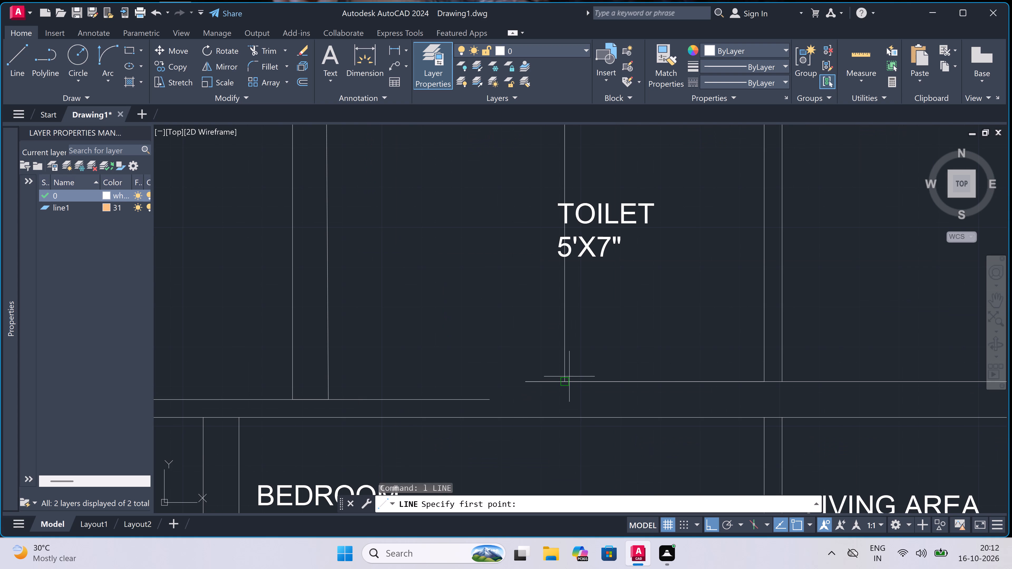
triple_click(563, 380)
text(9")
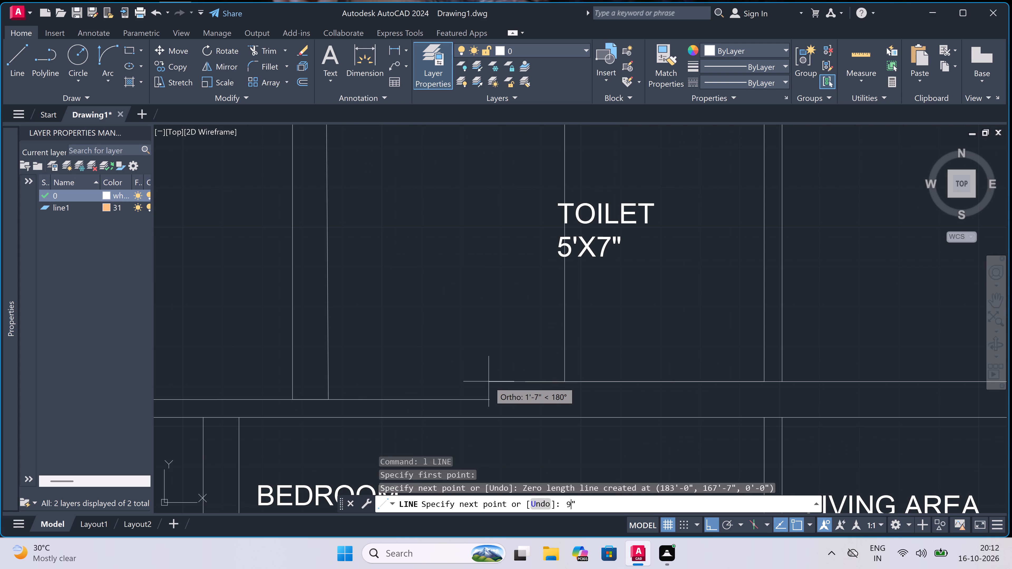
key(space)
scroll(489, 381, down, 2)
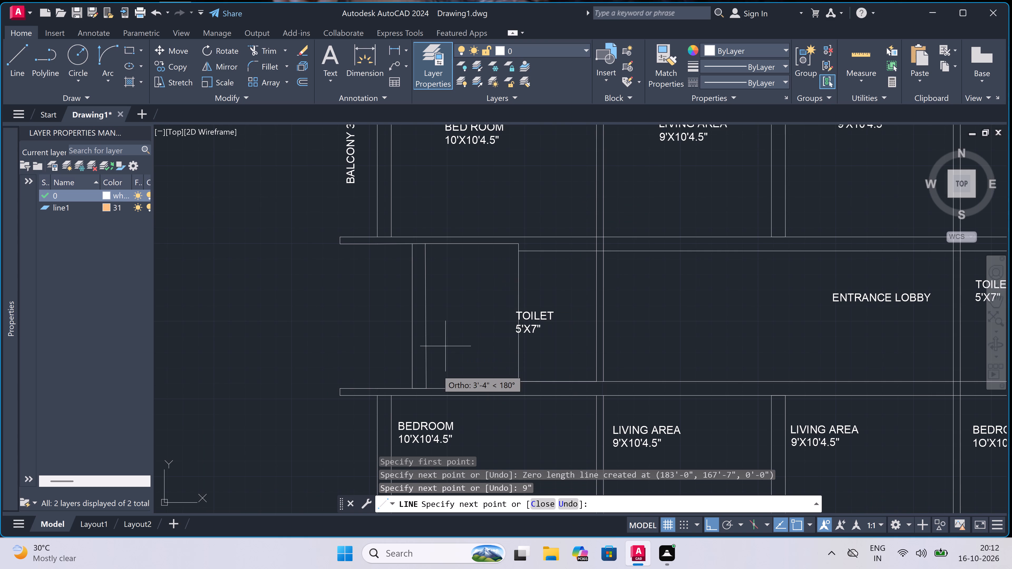
key(ctrl+z)
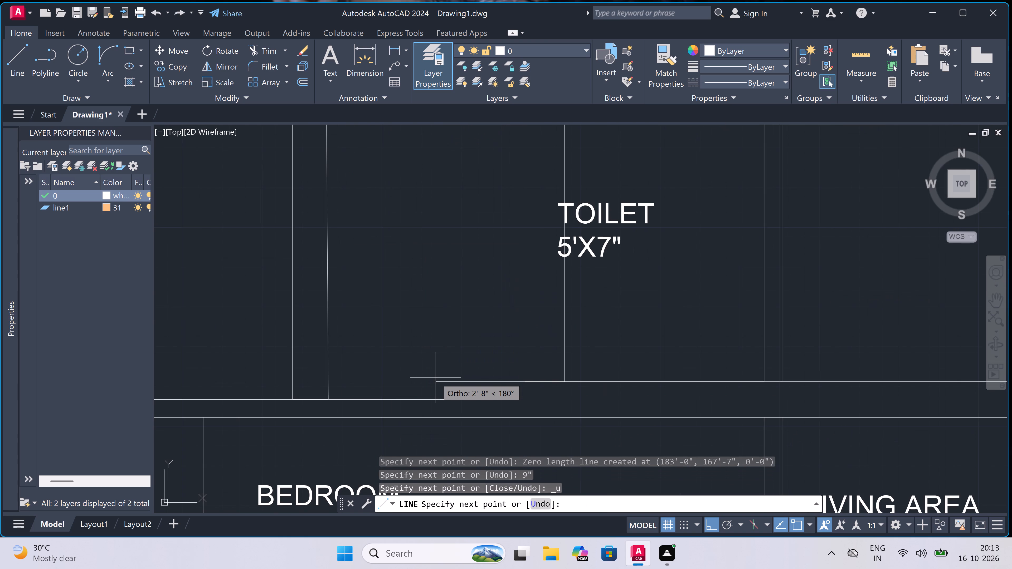
text(4.5")
key(space)
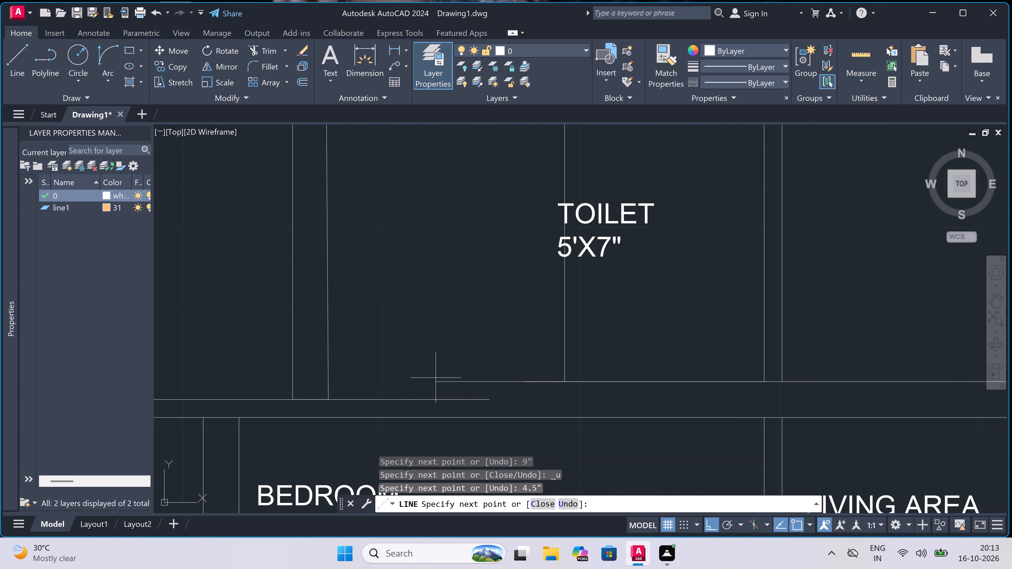
scroll(436, 377, down, 3)
scroll(468, 298, up, 4)
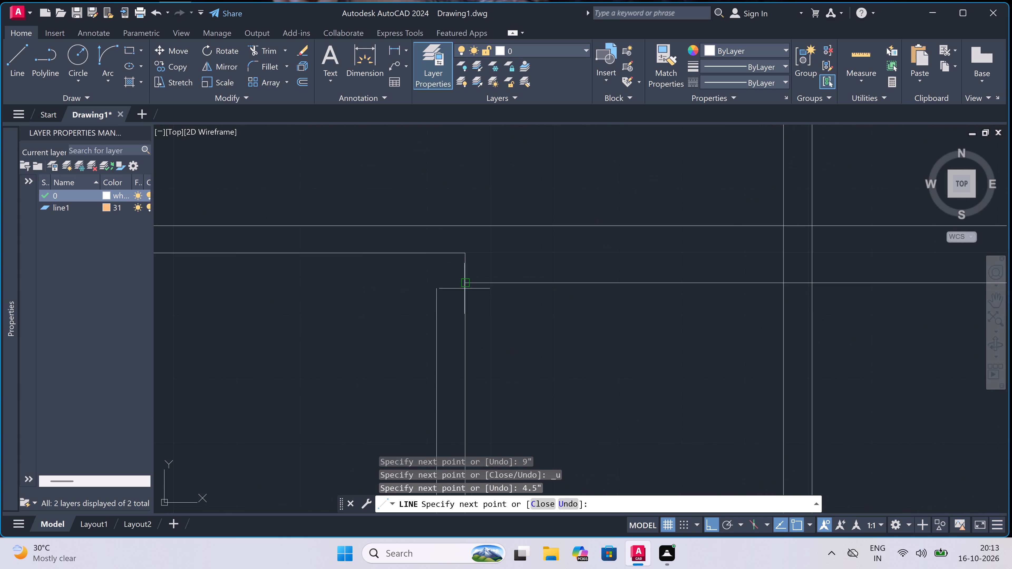
click(437, 249)
key(Escape)
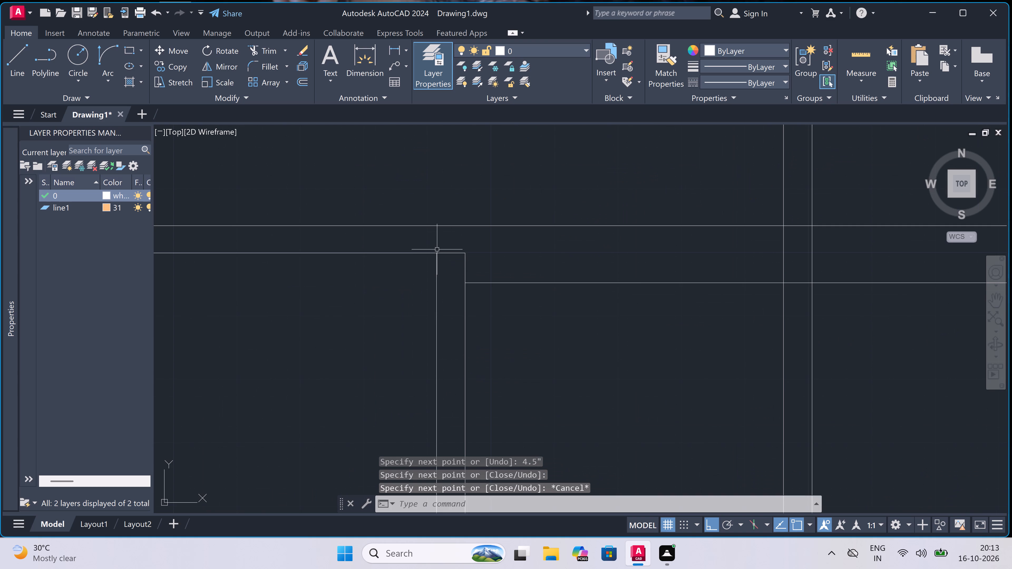
Draw a line extending the lobby's south wall line west to the inner face of the toilet's 9" wall.
scroll(437, 250, down, 4)
scroll(420, 330, up, 1)
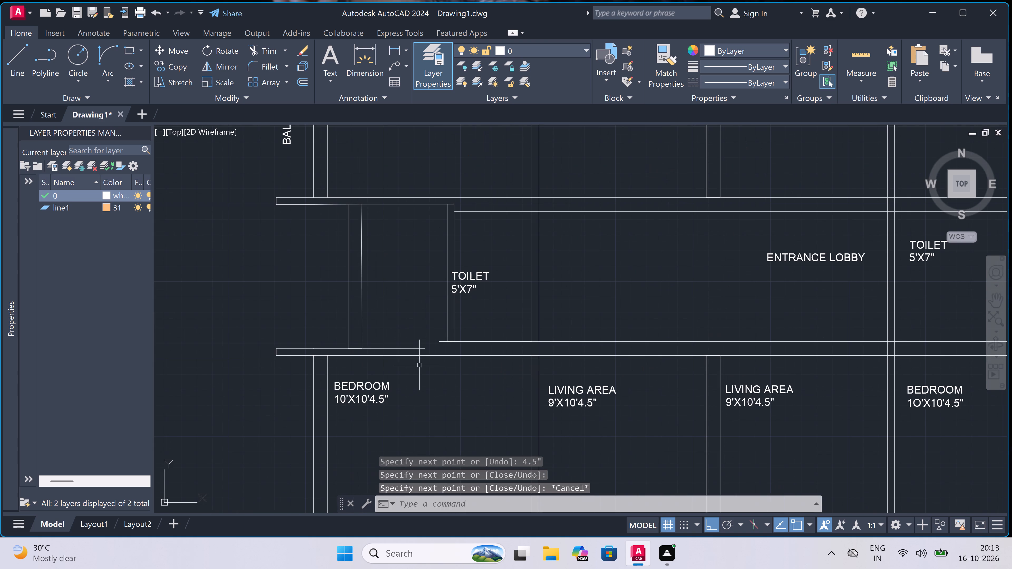
scroll(419, 373, up, 1)
scroll(426, 351, up, 1)
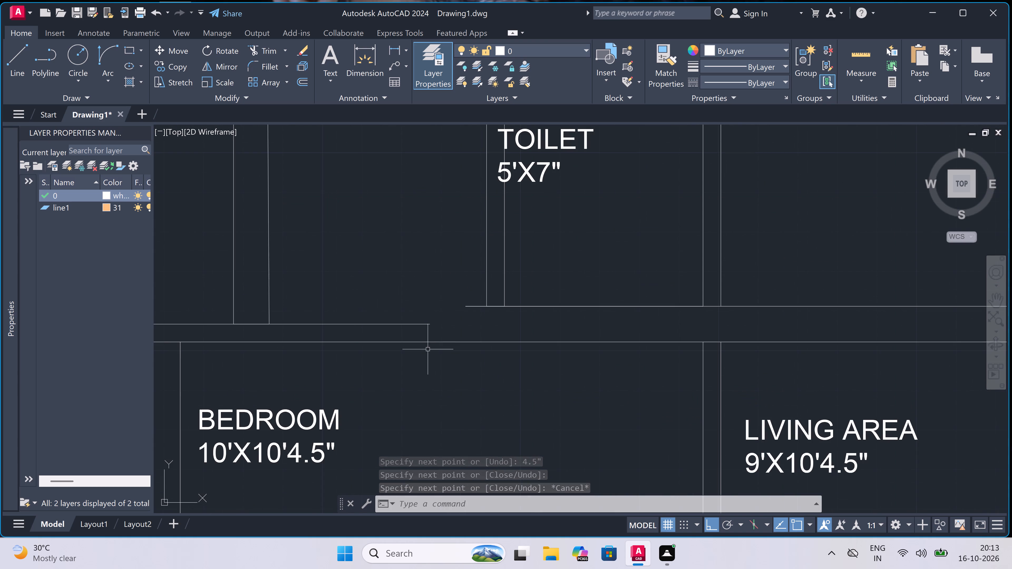
key(space)
double_click(463, 301)
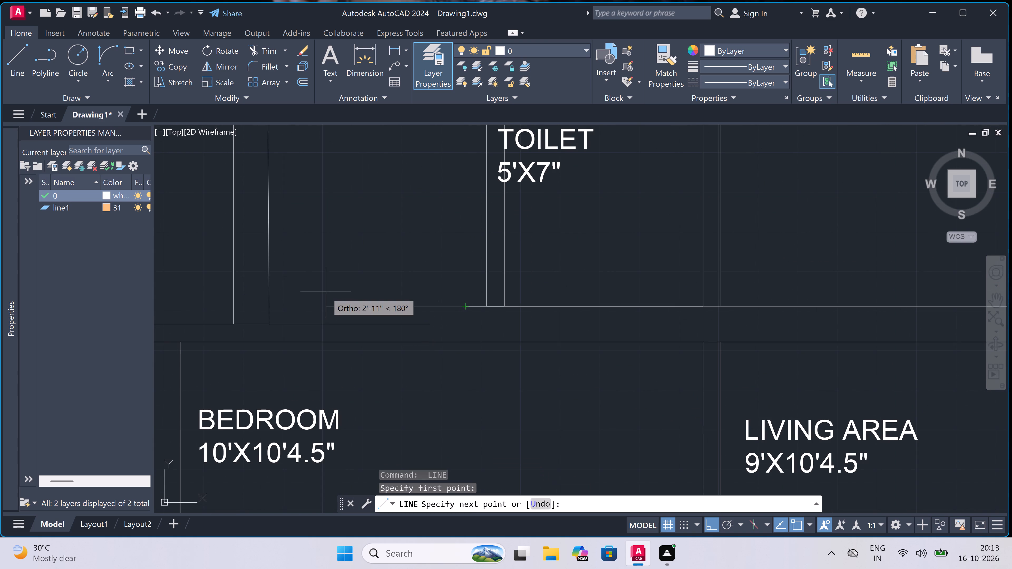
double_click(271, 301)
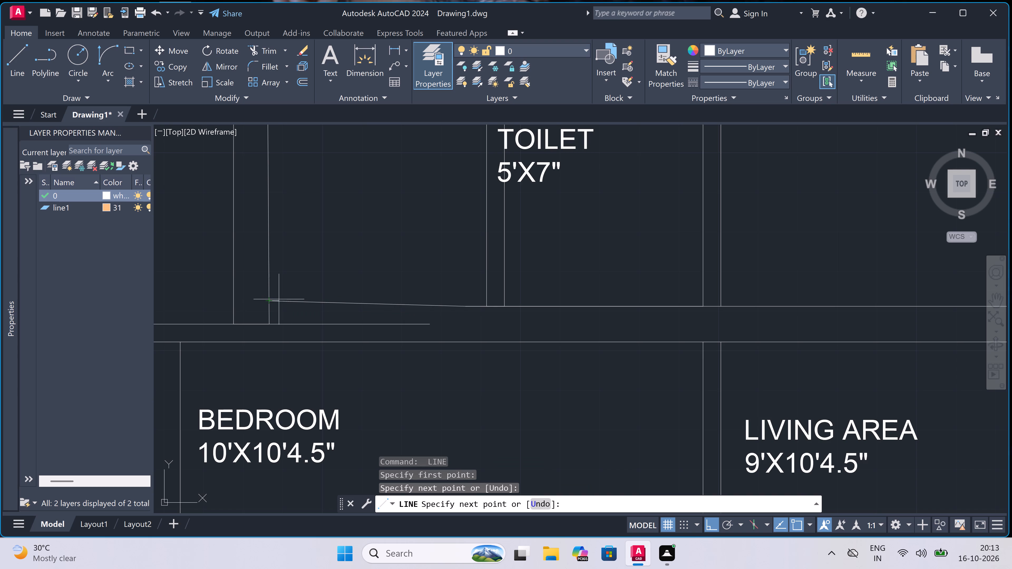
key(ctrl+z)
scroll(273, 309, up, 1)
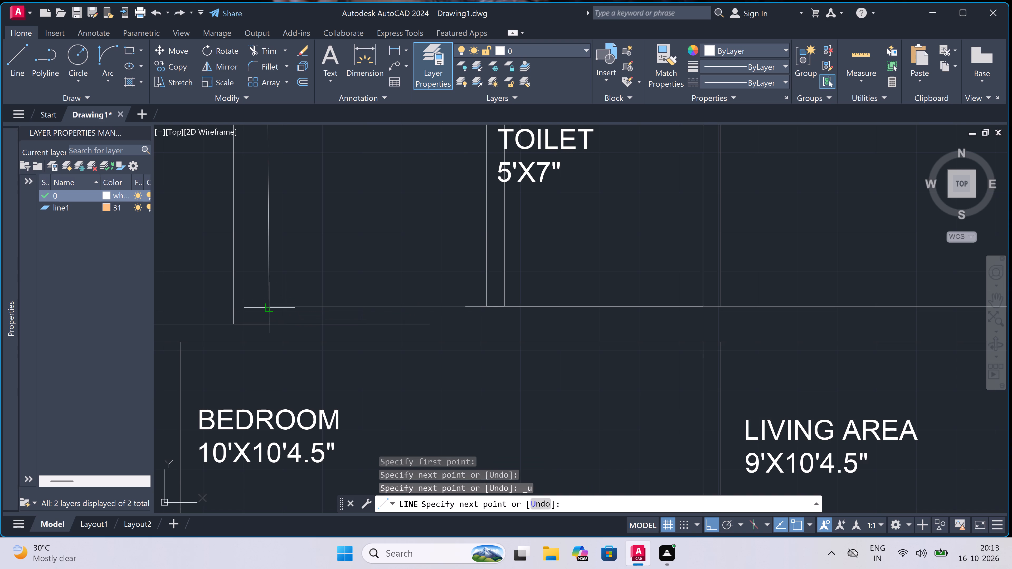
double_click(268, 306)
key(Escape)
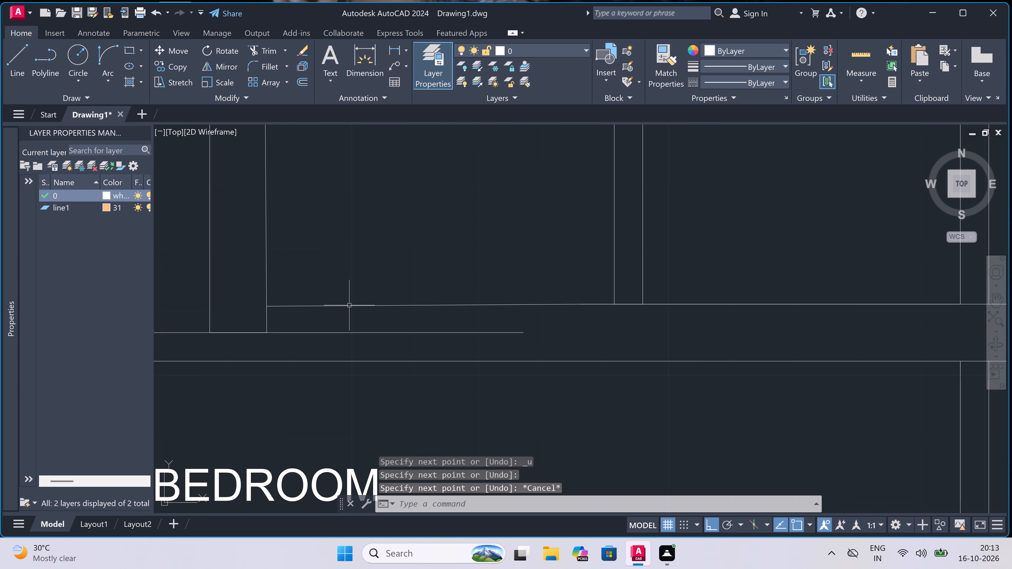
Trim away the old lower wall line remaining east of the 9" wall, below the toilet's new south line.
key(t)
key(r)
key(space)
double_click(340, 344)
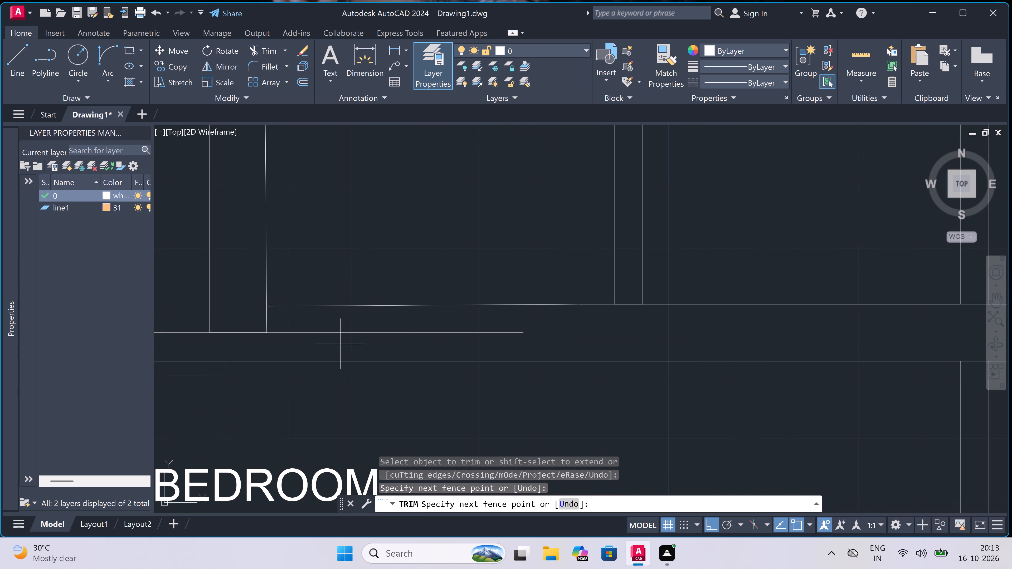
click(339, 325)
double_click(365, 341)
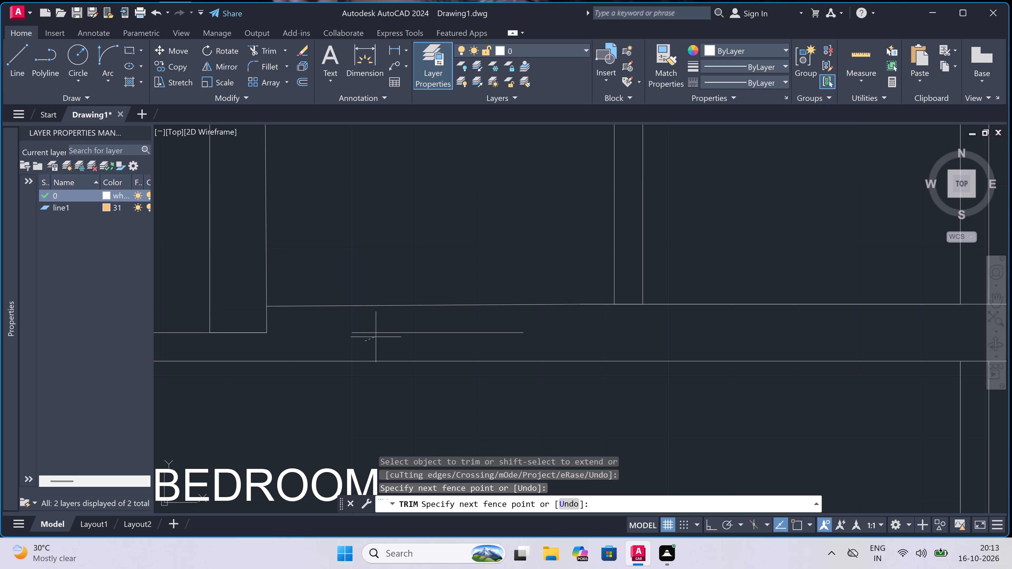
double_click(400, 331)
scroll(400, 331, down, 3)
scroll(352, 336, up, 3)
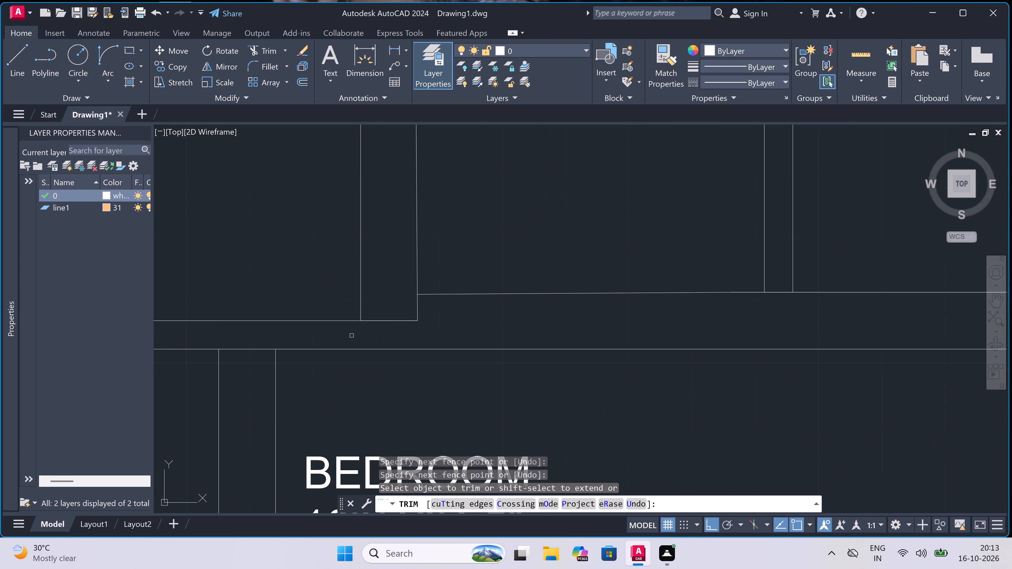
Trim the line closing the bottom of the 9" wall and the short vertical stub below the toilet's inner southwest corner.
click(352, 336)
double_click(389, 309)
click(397, 303)
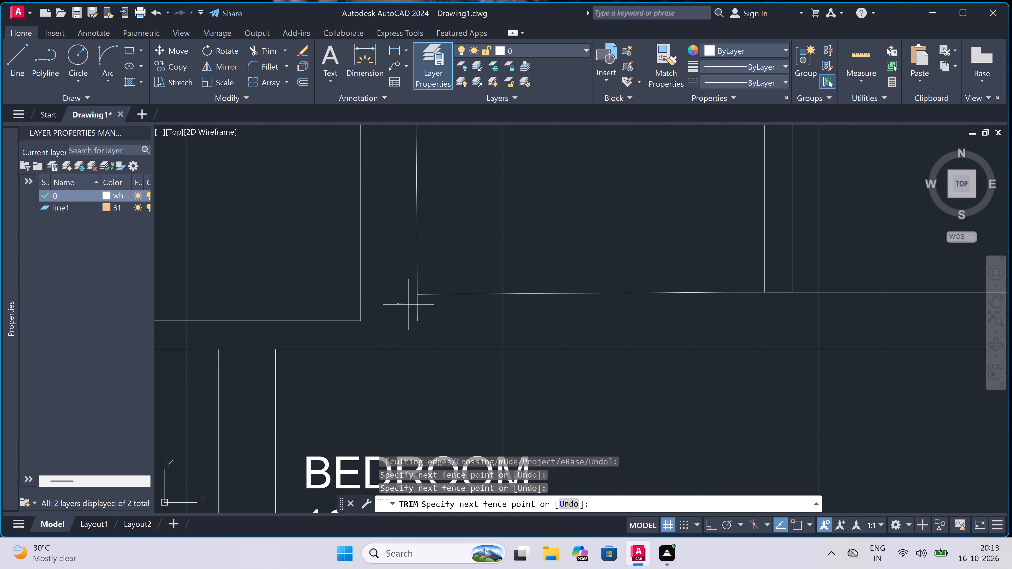
click(456, 313)
scroll(419, 338, down, 3)
scroll(502, 329, up, 1)
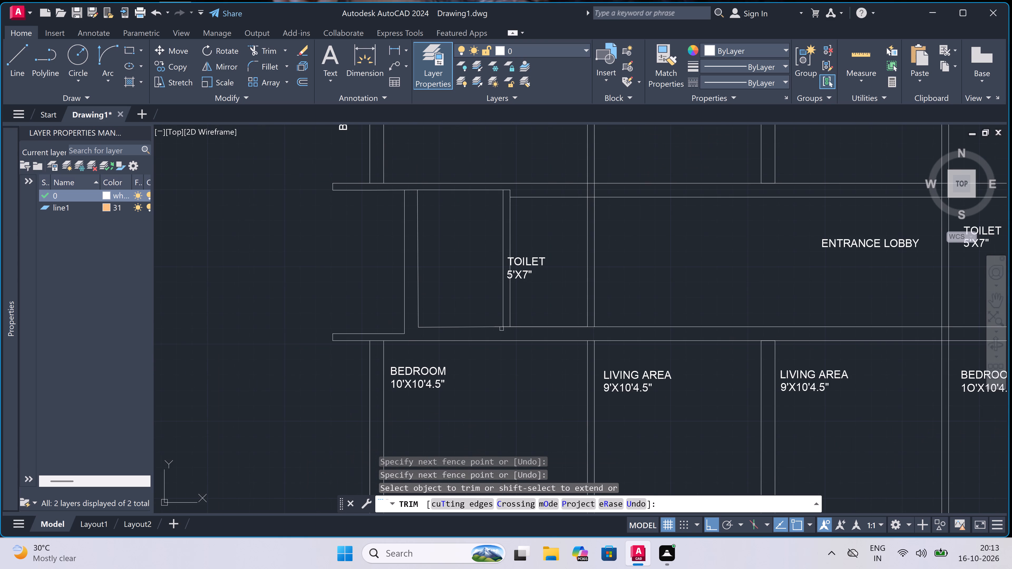
Trim the south line segment crossing the base of the toilet's 4.5" east wall.
scroll(502, 329, up, 1)
double_click(512, 330)
double_click(518, 295)
scroll(517, 295, down, 3)
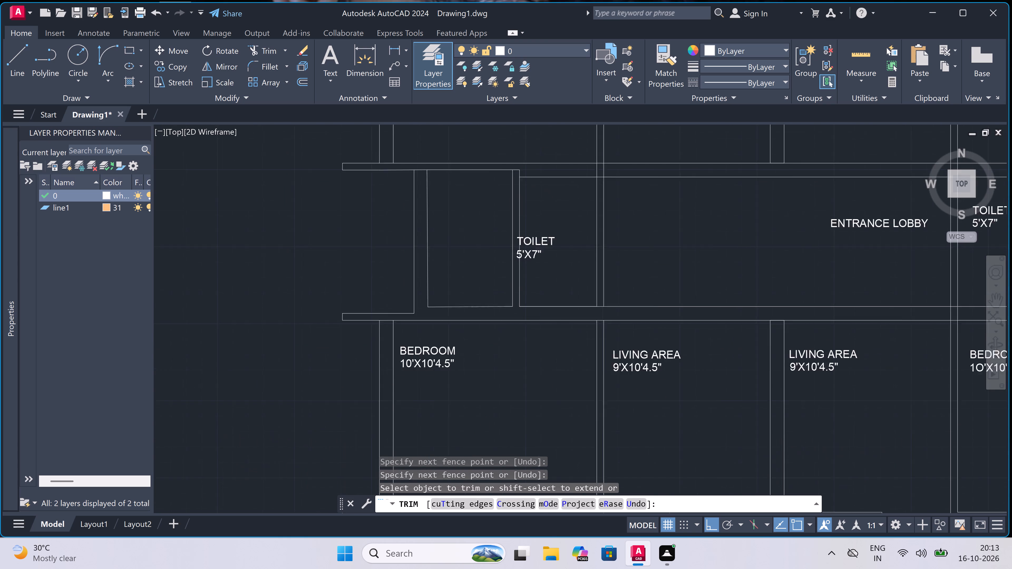
Trim the toilet's north wall line between the 9" west wall and the 4.5" east wall.
scroll(517, 224, up, 1)
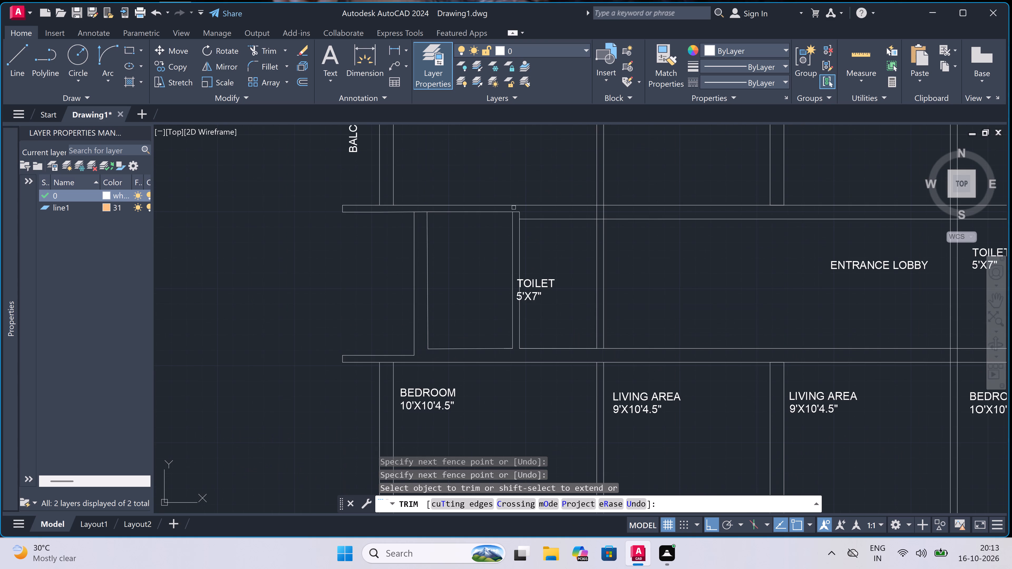
scroll(514, 208, up, 2)
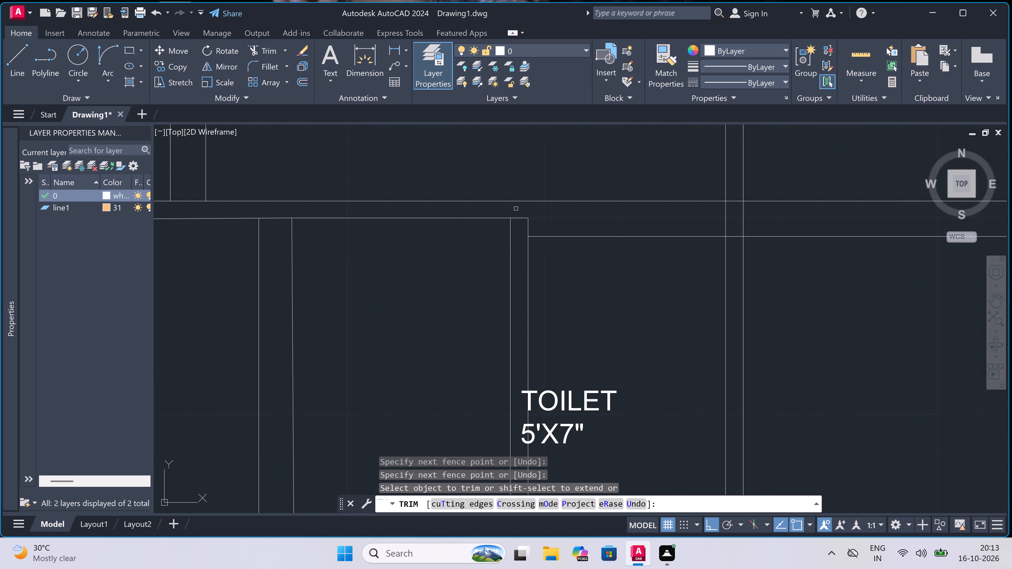
scroll(516, 209, up, 1)
scroll(516, 209, down, 4)
scroll(478, 208, up, 3)
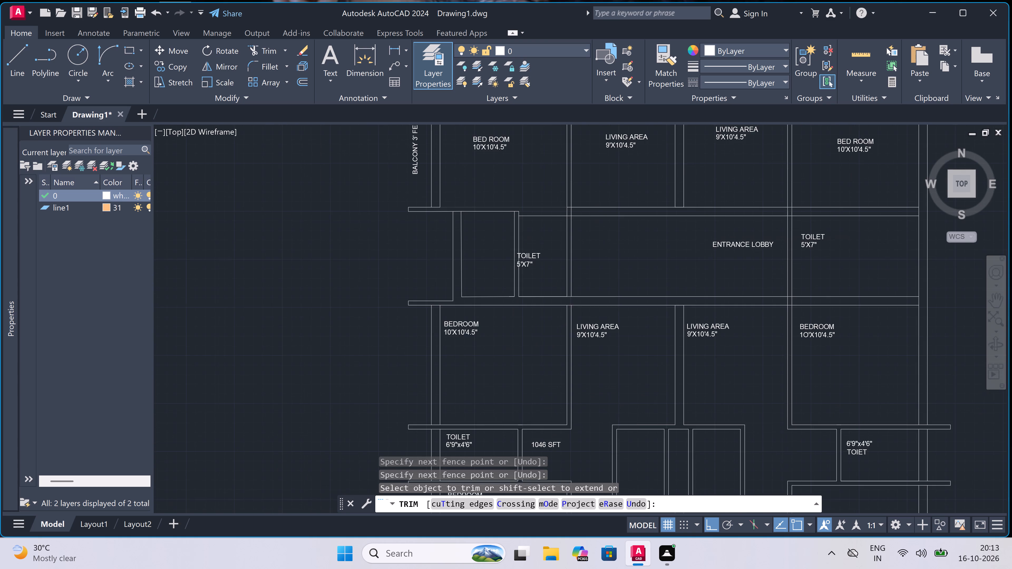
click(436, 217)
scroll(436, 217, down, 2)
scroll(432, 217, up, 3)
key(Escape)
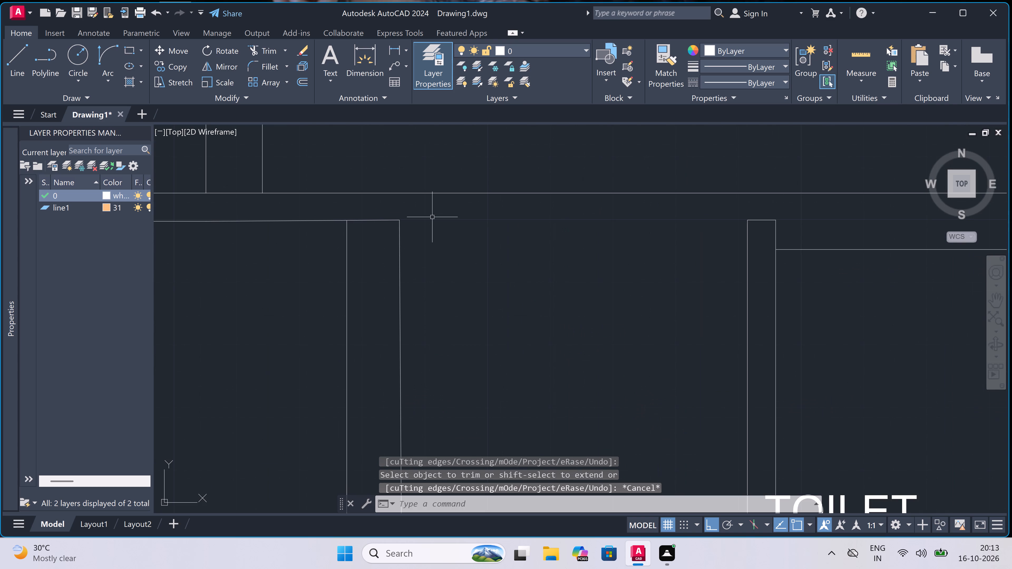
Draw a line 4.5" down from the 9" wall's inner top corner, and continue it east to the lobby's north line.
key(l)
key(space)
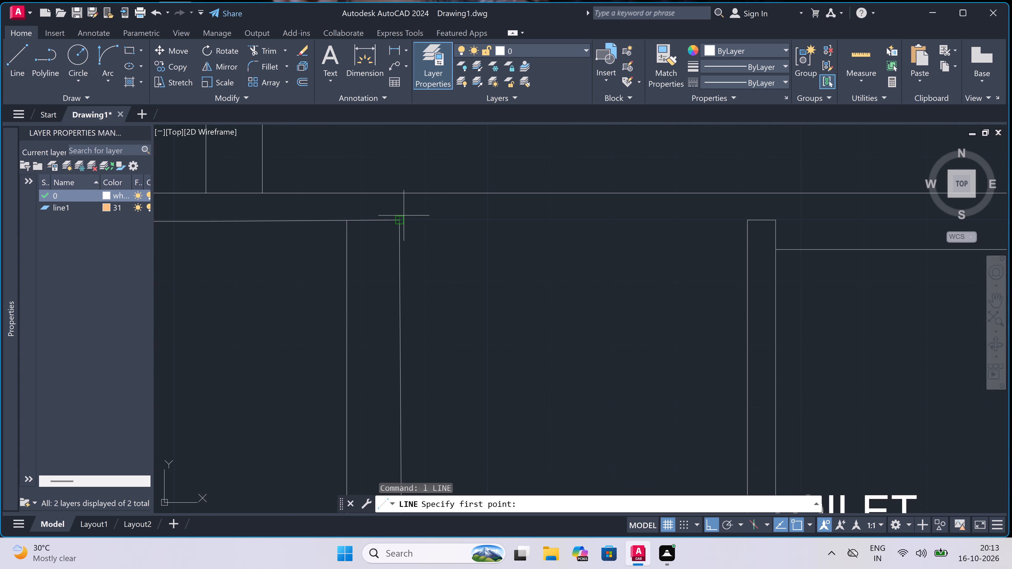
click(401, 219)
text(4.5")
key(space)
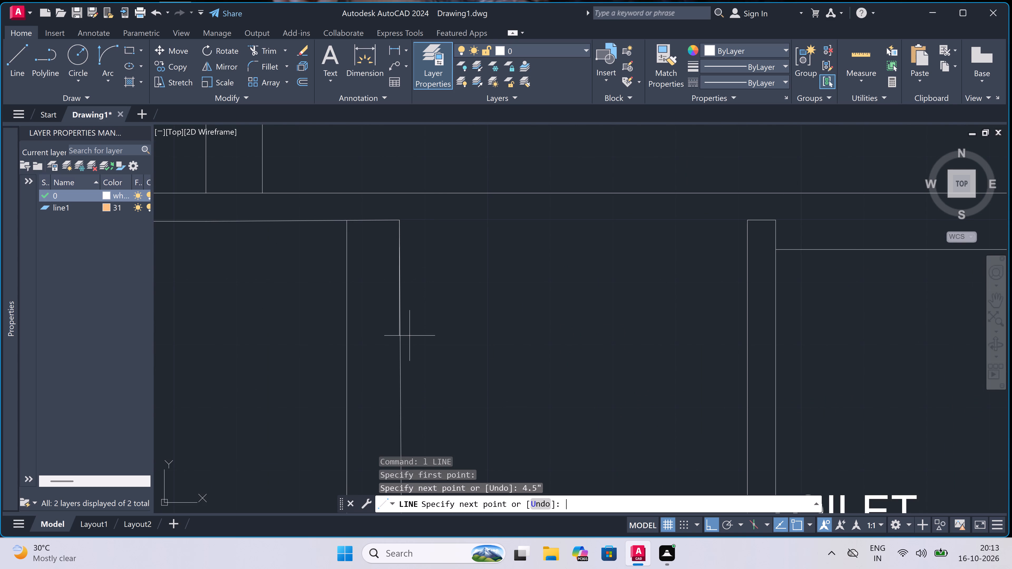
scroll(410, 336, down, 2)
scroll(549, 311, up, 2)
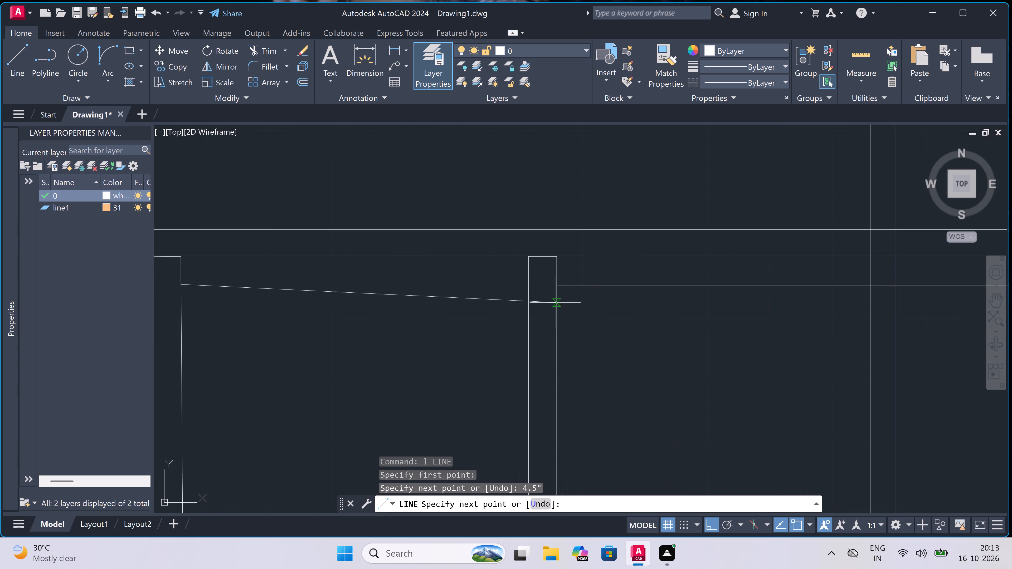
click(555, 284)
key(Escape)
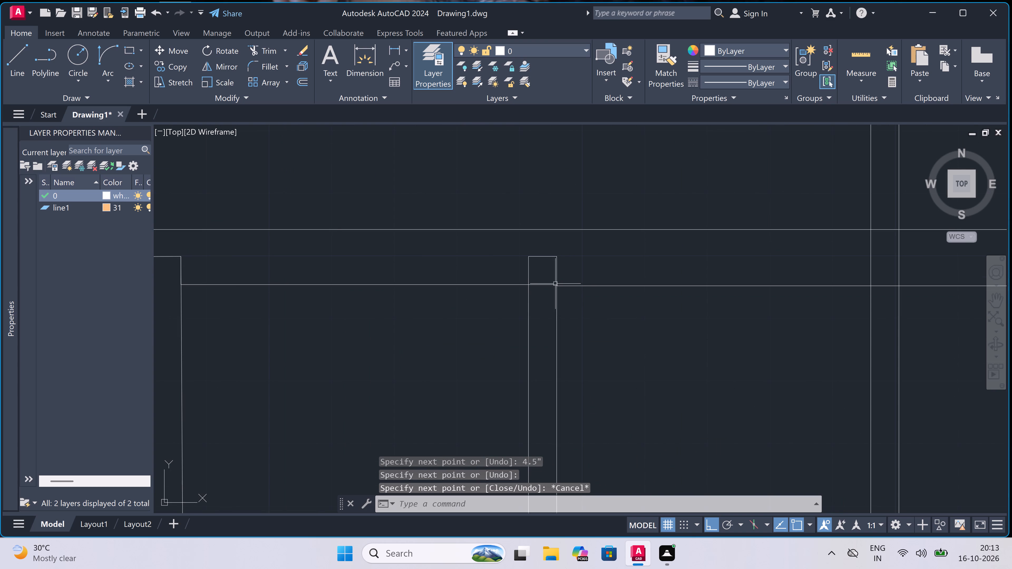
Trim the two vertical stubs and the short closing line of the toilet's 4.5" east wall above the new north line.
text(tr)
key(space)
click(567, 268)
click(499, 274)
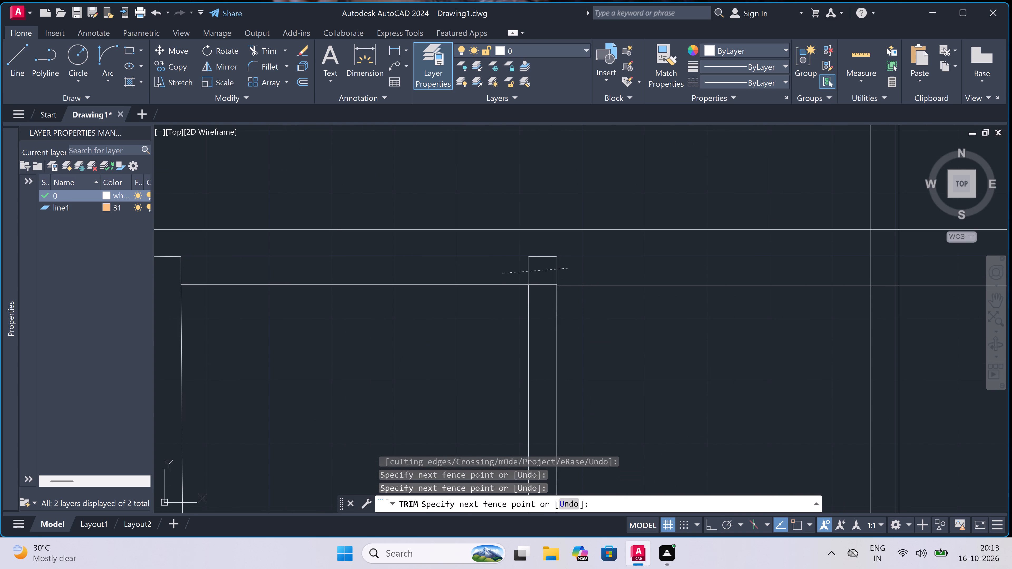
scroll(556, 274, up, 2)
click(554, 274)
triple_click(557, 218)
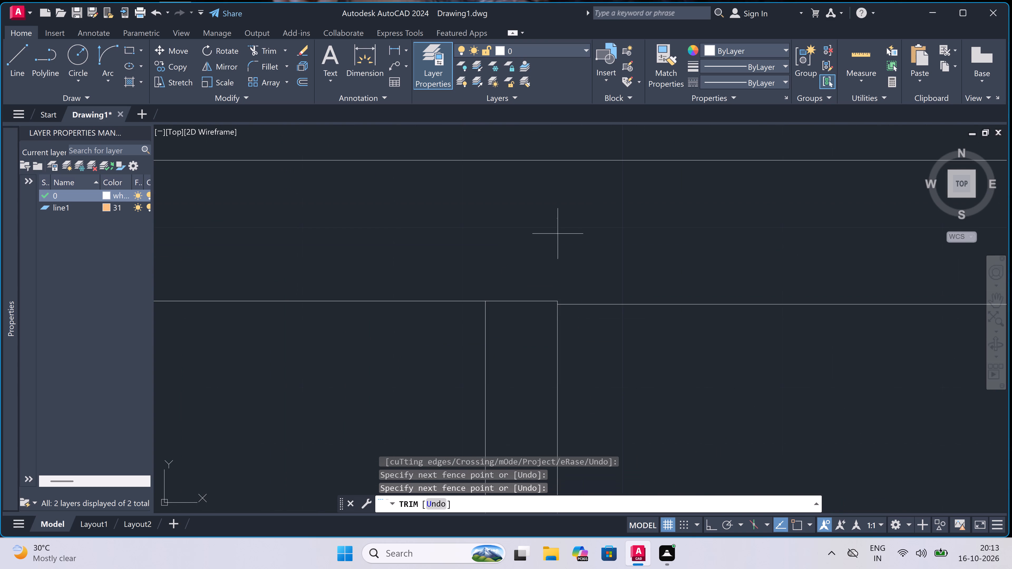
click(564, 273)
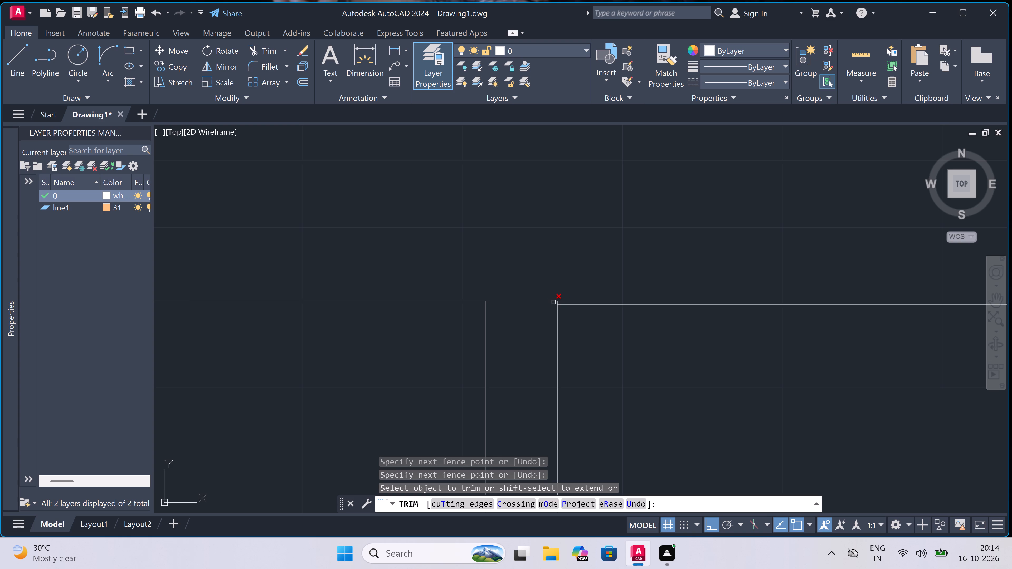
scroll(553, 302, up, 1)
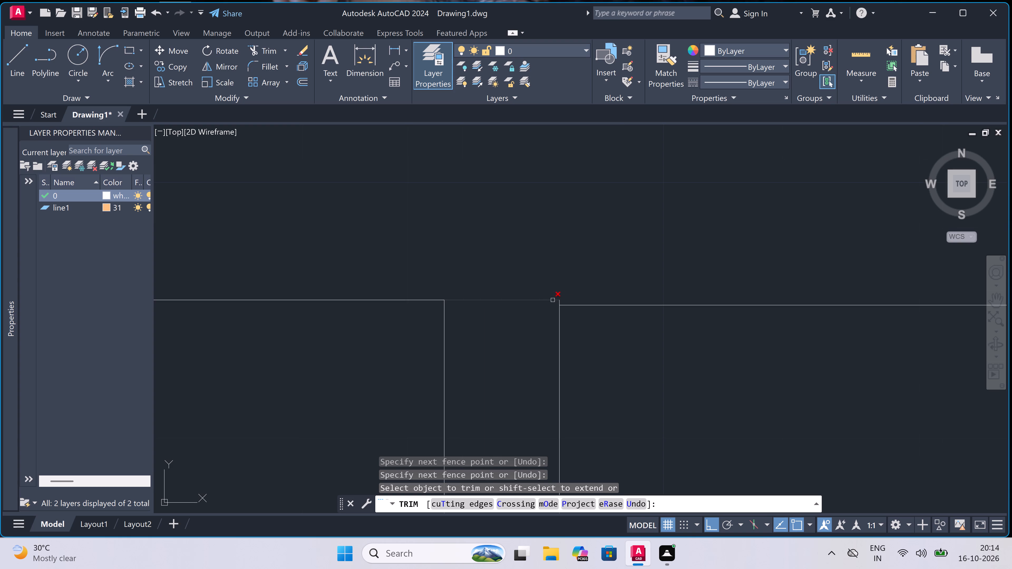
scroll(519, 289, down, 4)
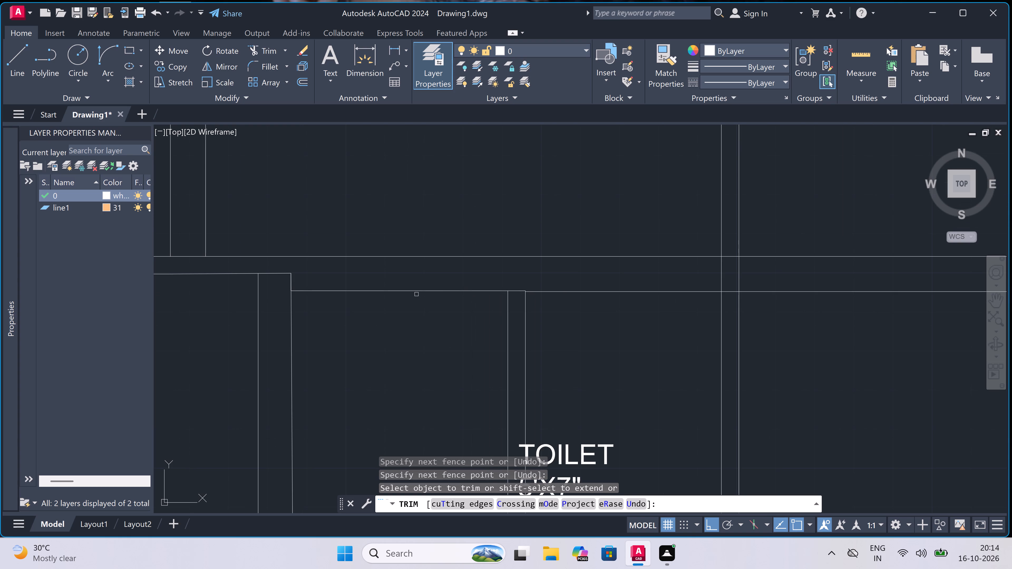
key(Escape)
Trim the line crossing the top of the 9" west wall and the short vertical stub above the toilet's inner northwest corner.
scroll(416, 294, down, 3)
scroll(379, 294, up, 2)
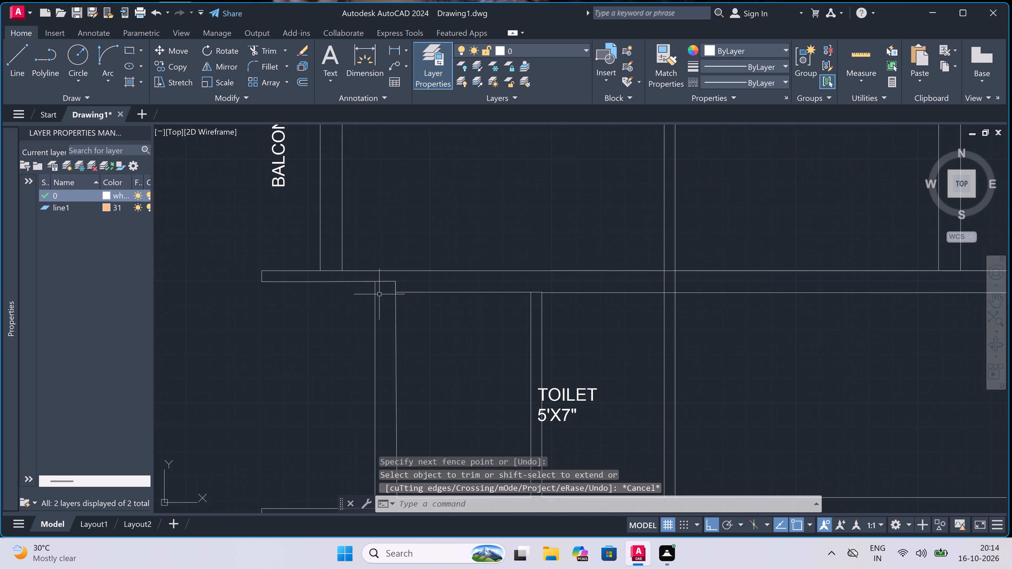
scroll(379, 294, down, 1)
text(tr)
key(space)
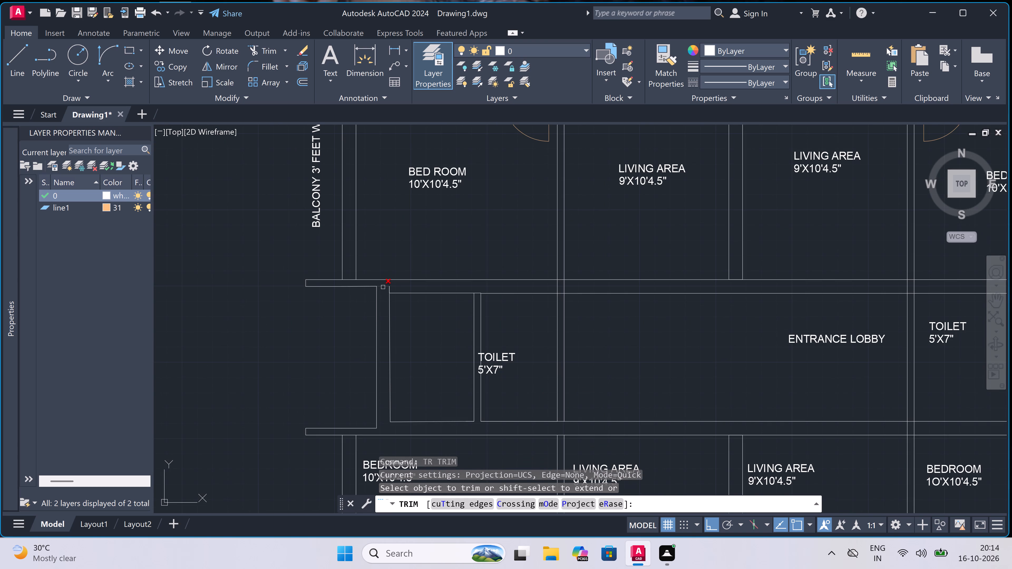
click(383, 287)
scroll(385, 287, up, 1)
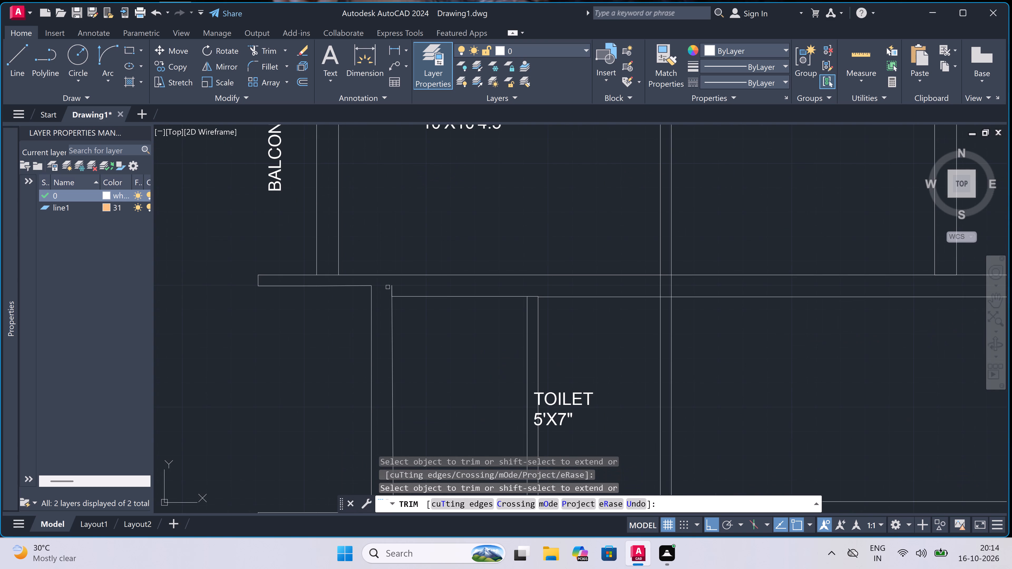
scroll(388, 287, up, 2)
click(389, 293)
click(415, 294)
scroll(415, 295, down, 3)
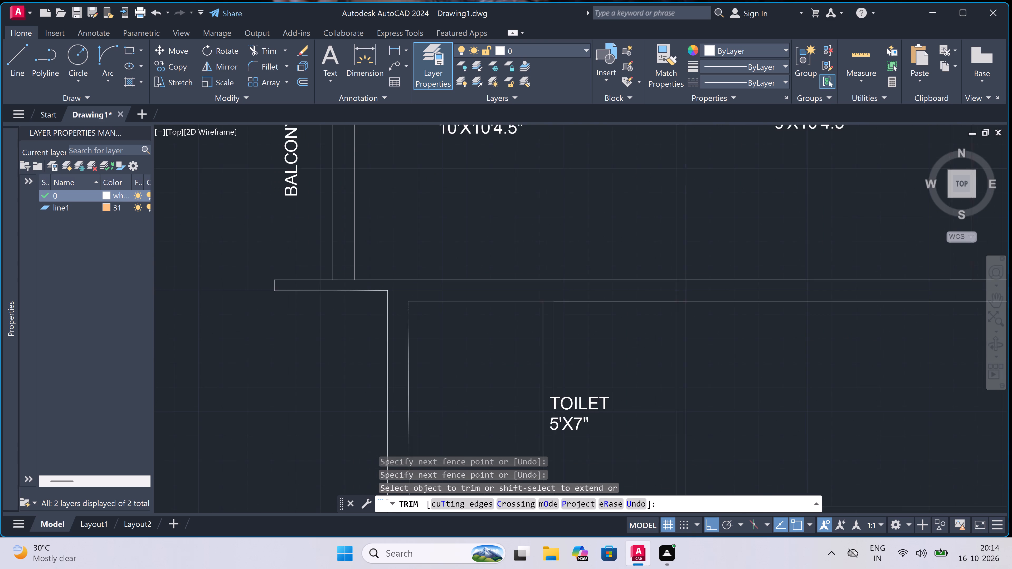
Trim the north line segment crossing the top of the toilet's 4.5" east wall.
scroll(494, 300, up, 2)
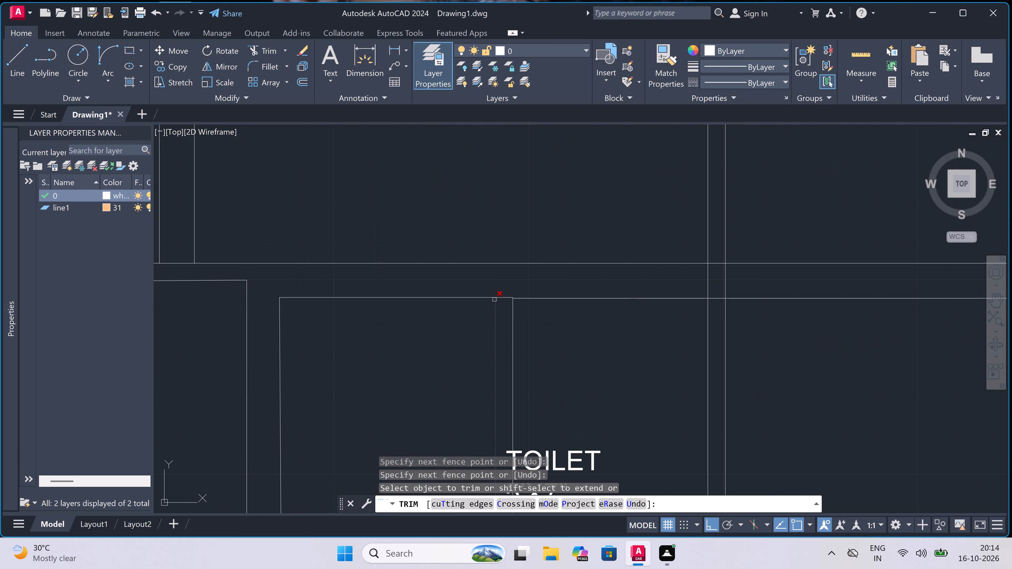
click(504, 296)
scroll(504, 290, down, 3)
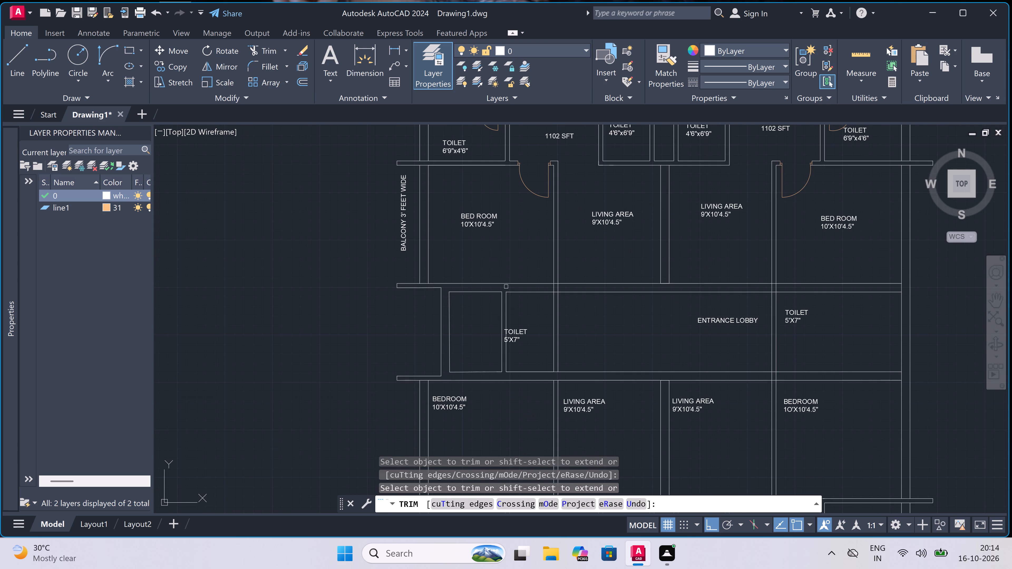
scroll(523, 295, up, 1)
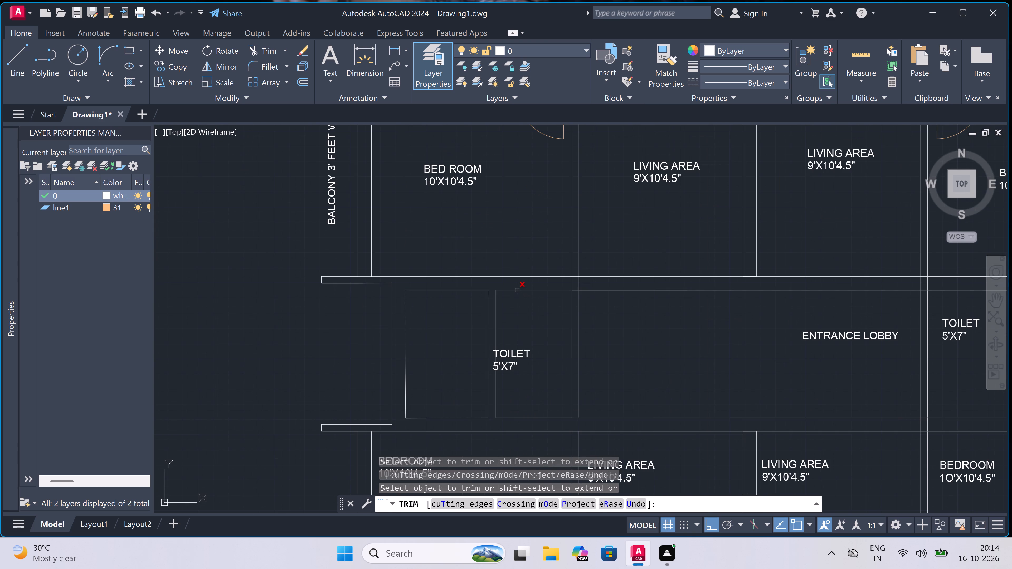
key(Escape)
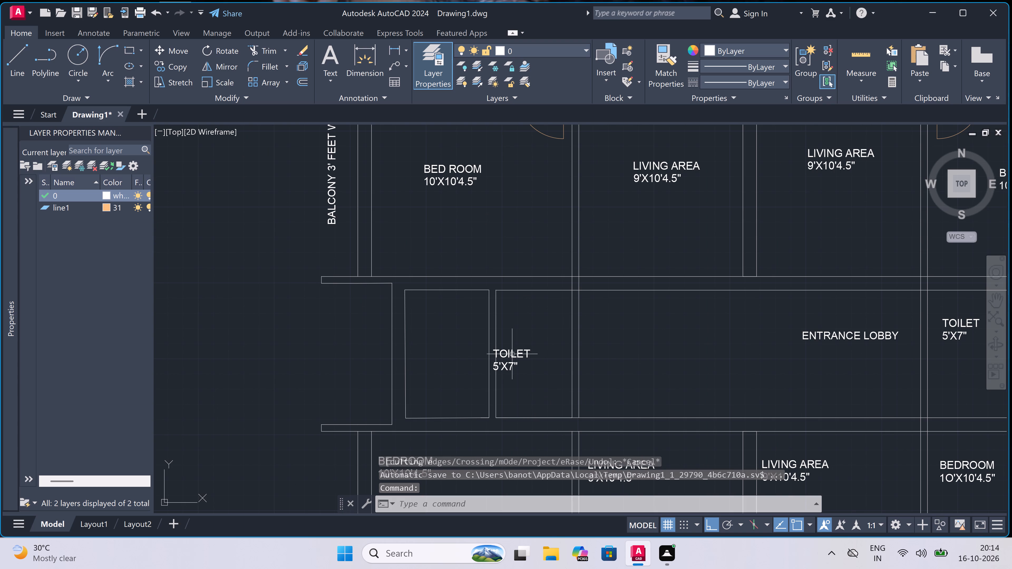
Move the TOILET 5'X7" label off the east wall and into the middle of the rebuilt western toilet.
click(512, 354)
click(495, 350)
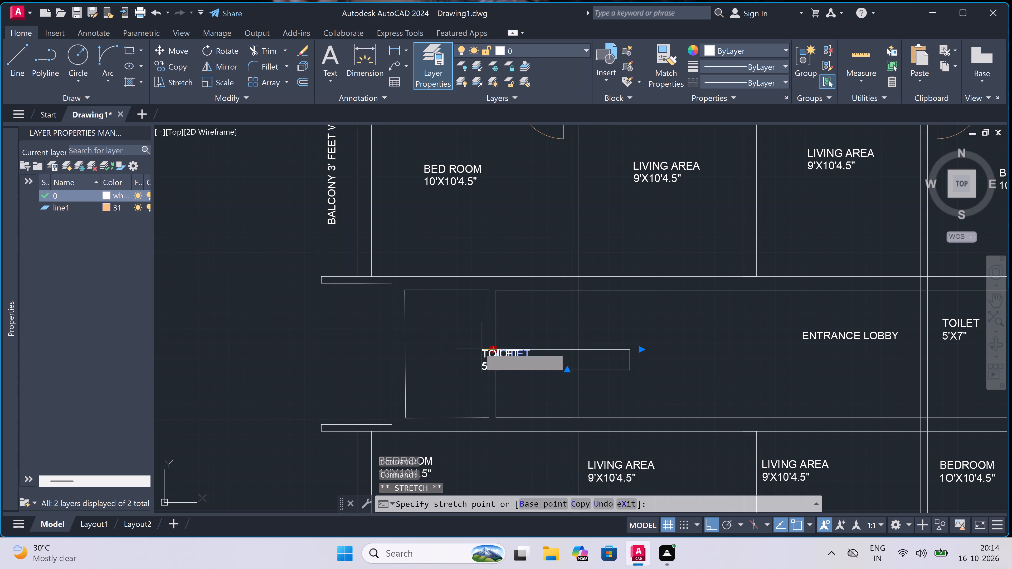
click(432, 350)
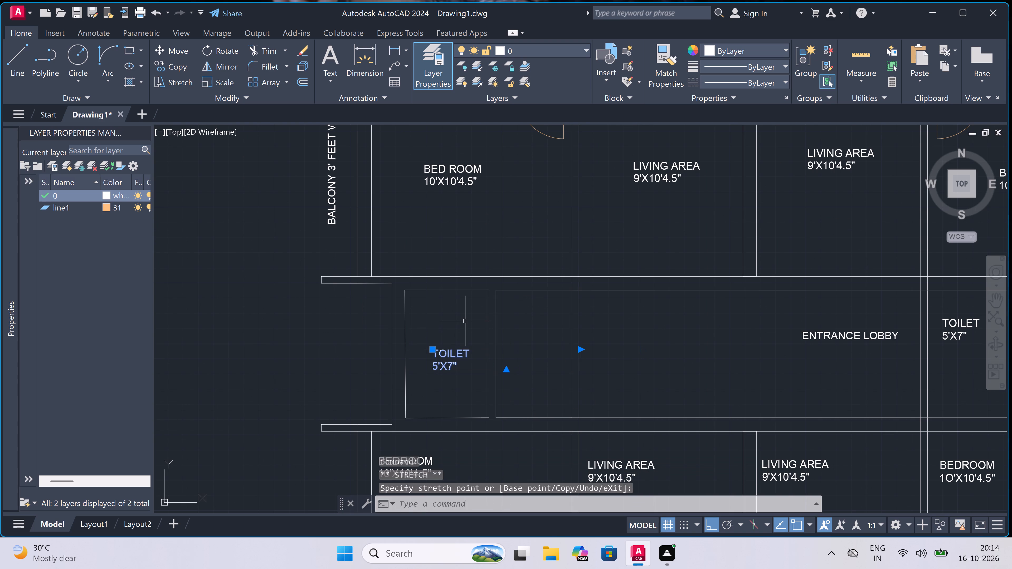
key(Escape)
Trim the two vertical wall lines crossing the entrance lobby just east of the western toilet.
scroll(465, 322, down, 2)
scroll(486, 323, up, 2)
scroll(486, 323, down, 1)
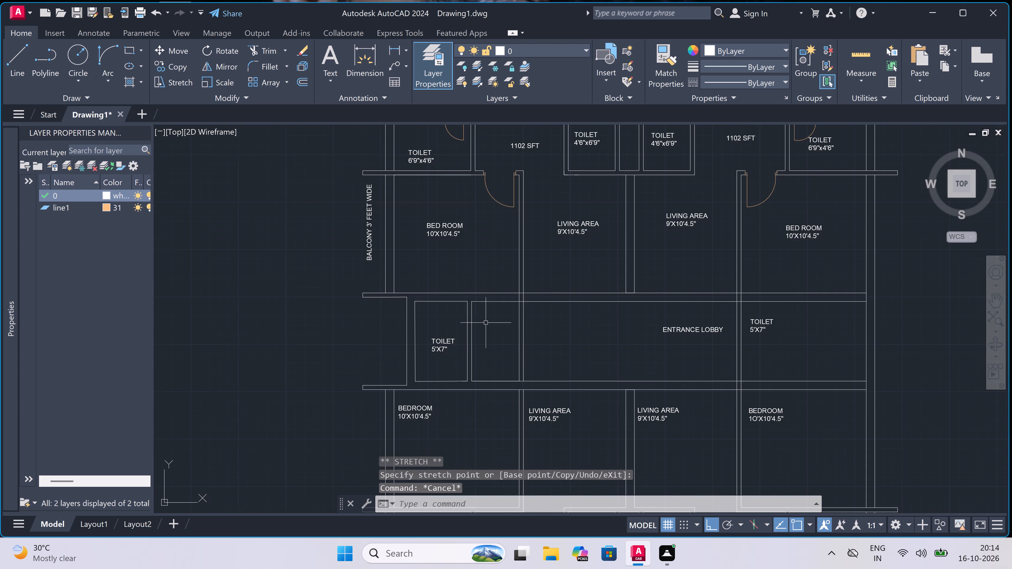
key(t)
key(r)
key(space)
click(535, 332)
double_click(503, 338)
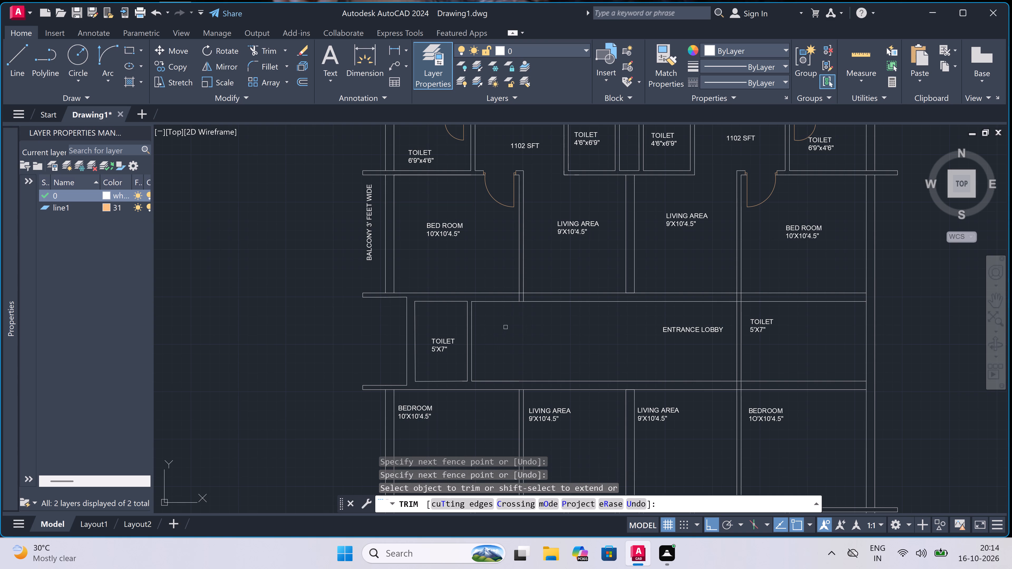
Trim the two stubs inside the lobby's north wall and the line across the base of the western bedroom–living area wall.
scroll(529, 305, up, 2)
scroll(504, 284, up, 2)
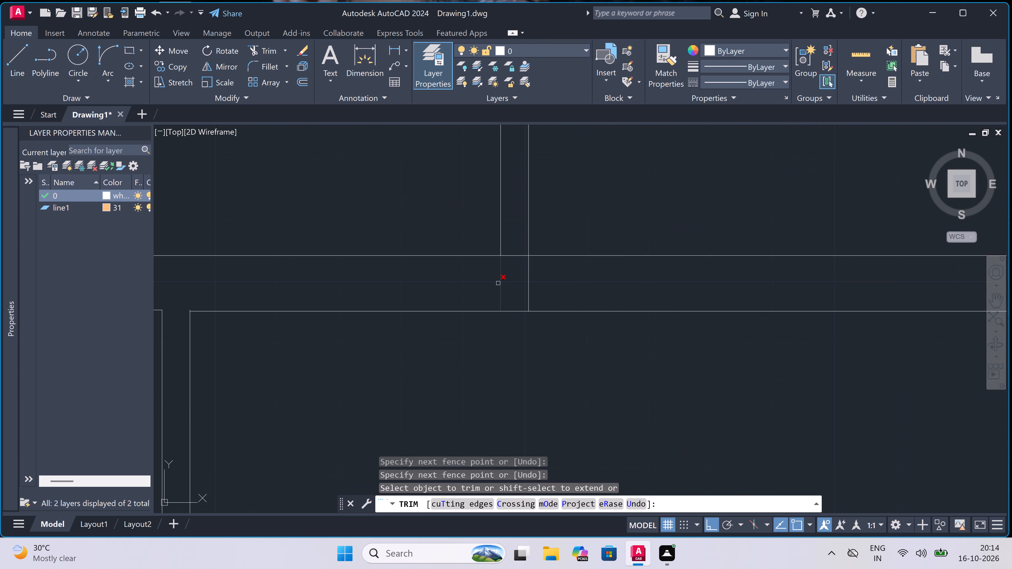
click(495, 282)
double_click(544, 281)
click(506, 281)
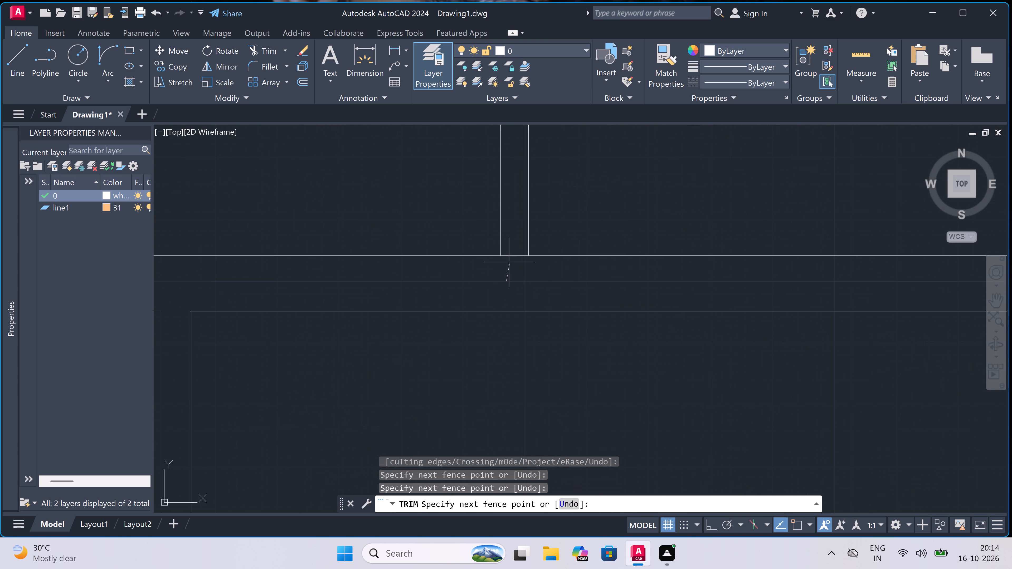
click(515, 239)
scroll(515, 239, down, 4)
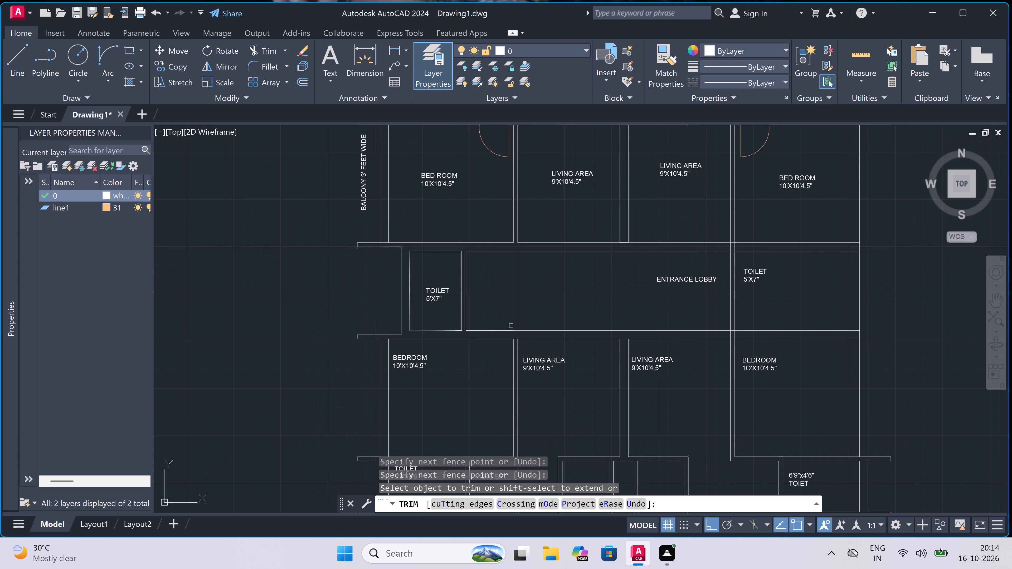
Trim the lobby's south wall line where it crosses the top of the southwest bedroom–living area wall.
scroll(518, 335, up, 3)
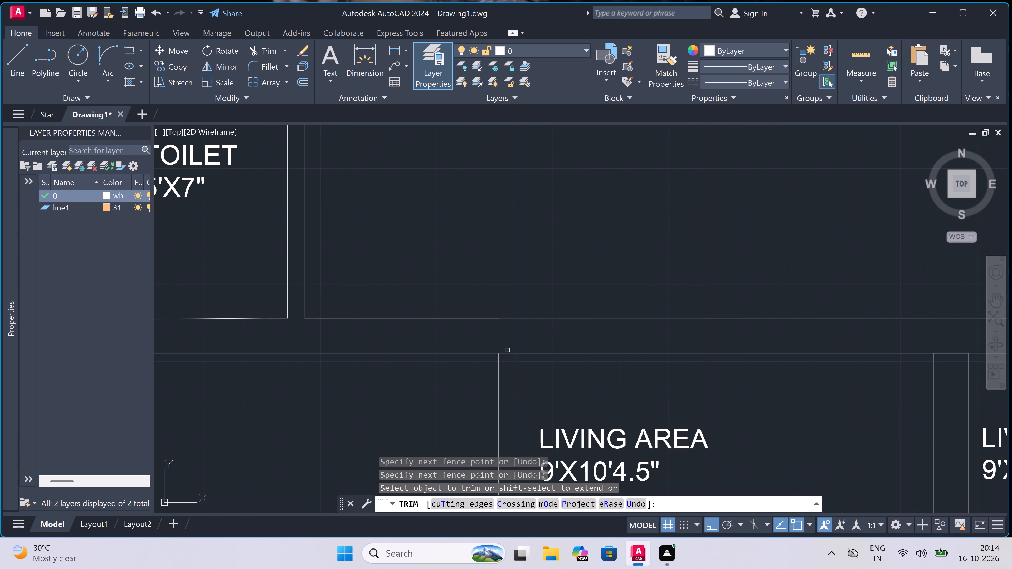
scroll(507, 350, up, 2)
triple_click(505, 348)
click(508, 375)
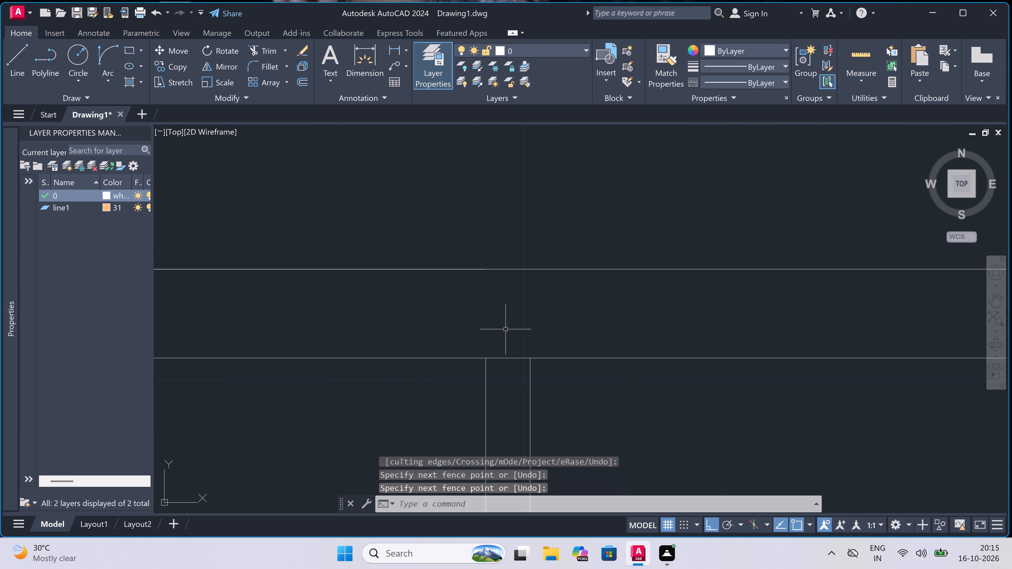
click(507, 329)
key(Escape)
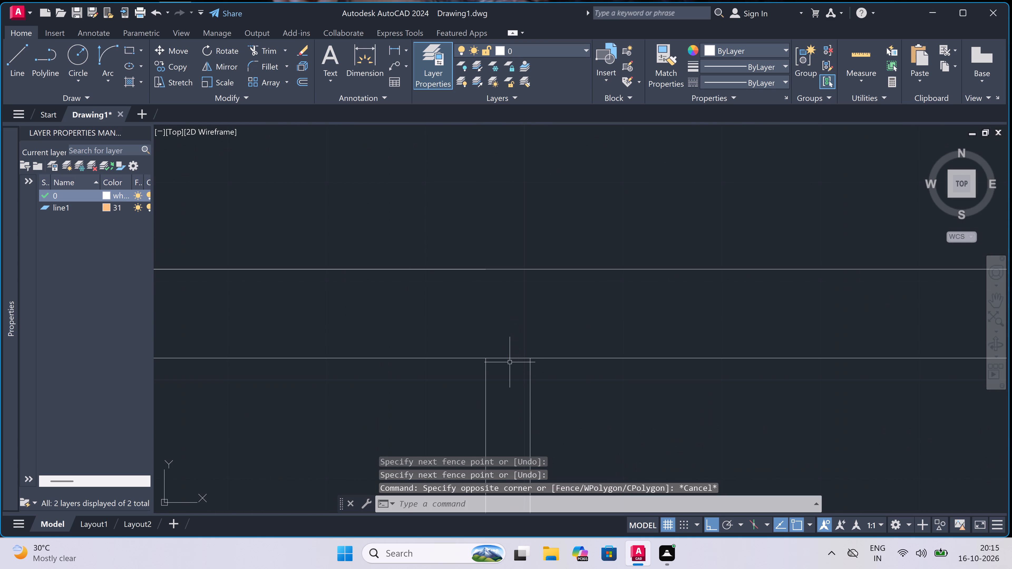
text(tr)
key(space)
click(511, 362)
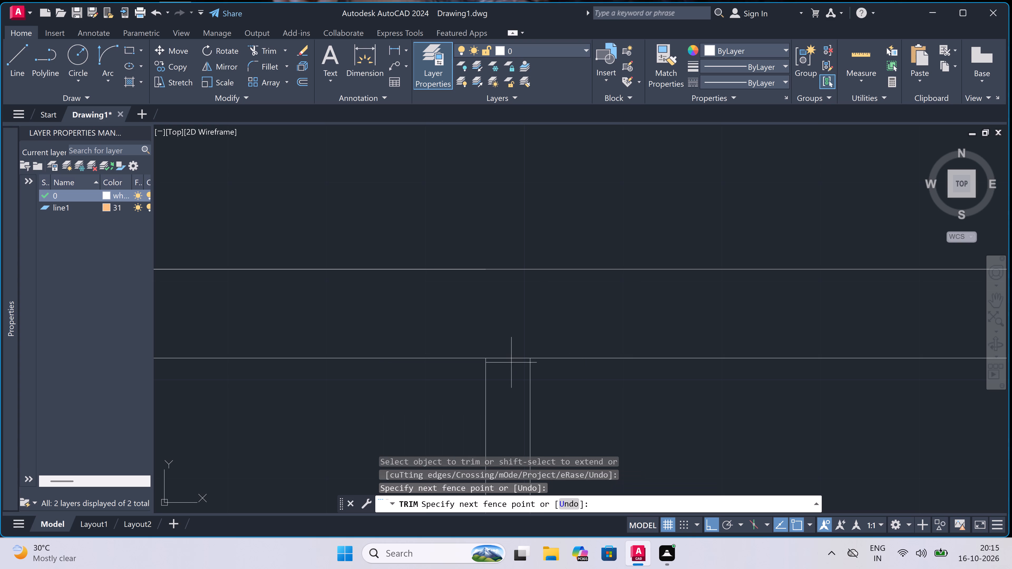
double_click(510, 343)
scroll(490, 338, down, 7)
scroll(491, 318, up, 2)
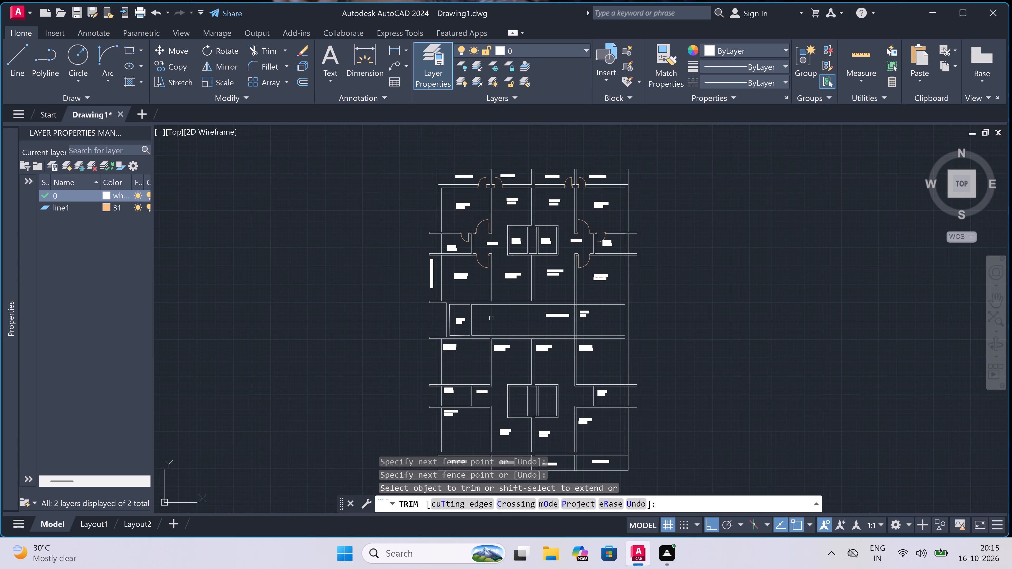
key(Escape)
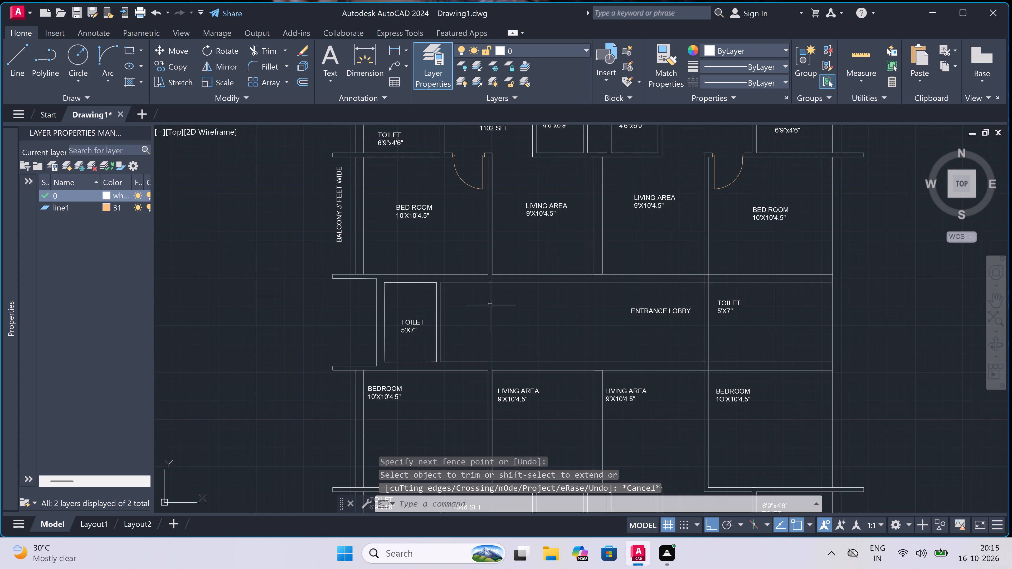
Trim the two vertical wall lines crossing the entrance lobby between the ENTRANCE LOBBY label and the eastern TOILET label.
scroll(489, 305, down, 3)
scroll(548, 304, up, 5)
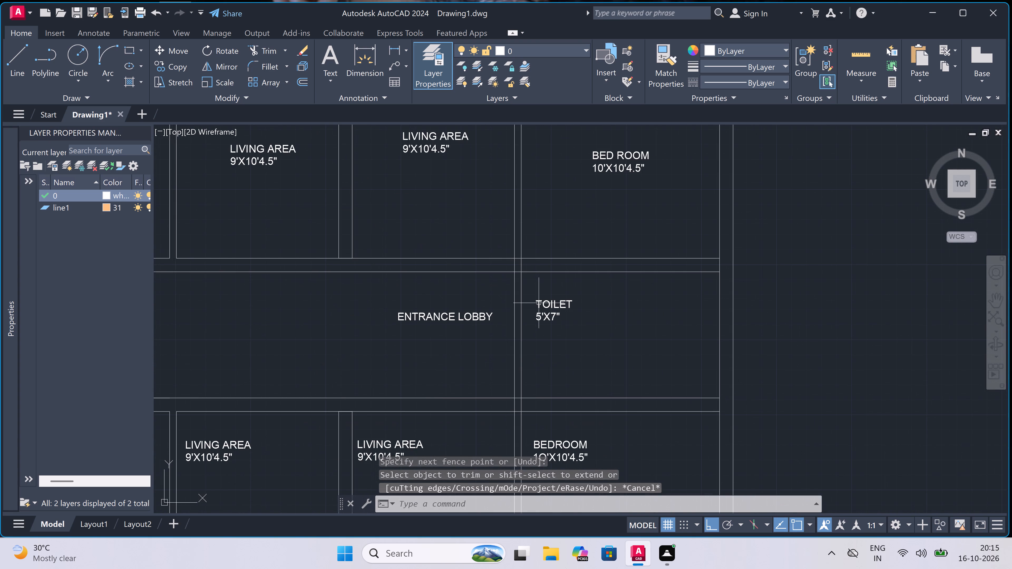
scroll(539, 303, down, 1)
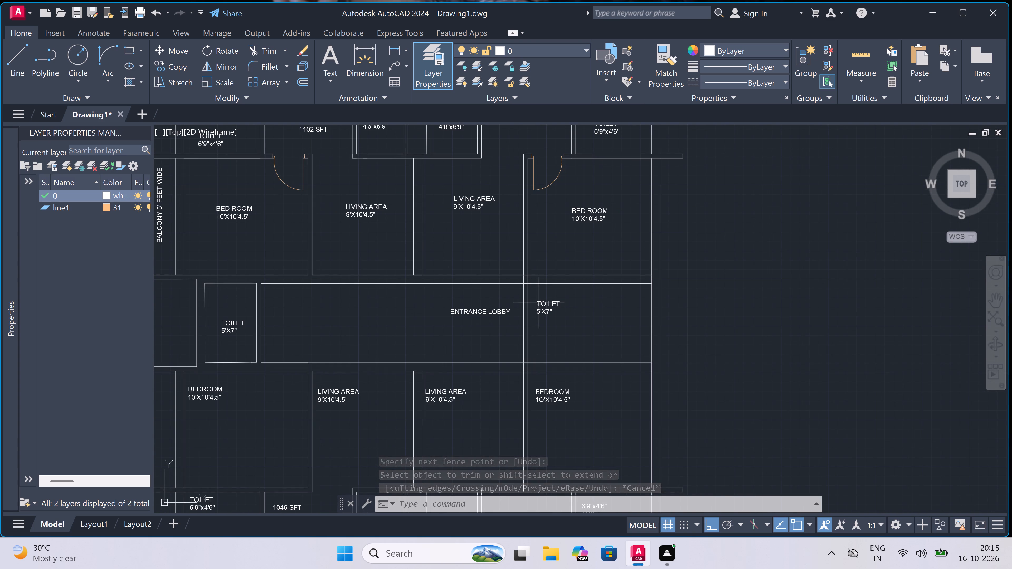
key(t)
text(r)
key(space)
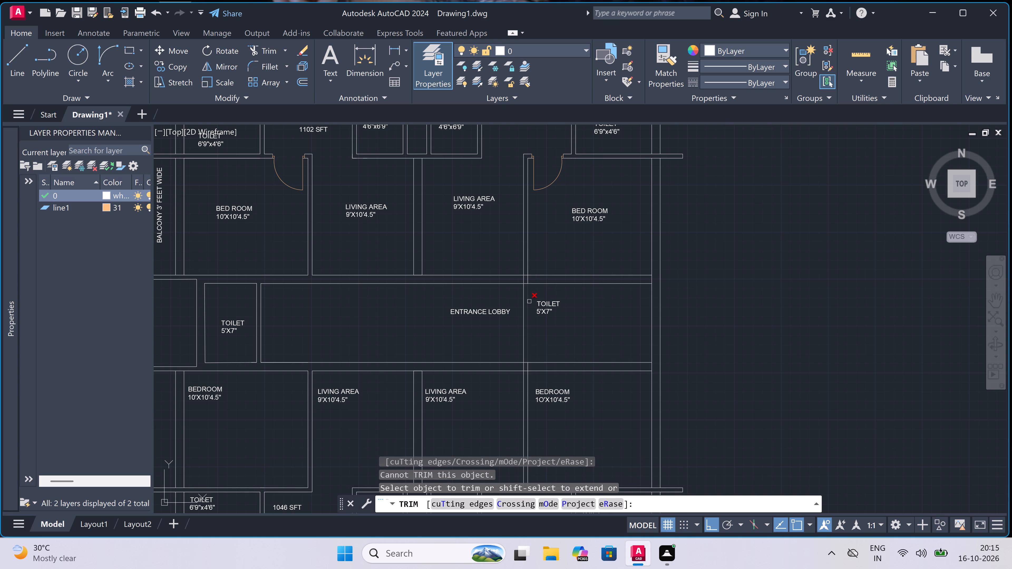
scroll(529, 301, up, 1)
click(528, 301)
click(508, 313)
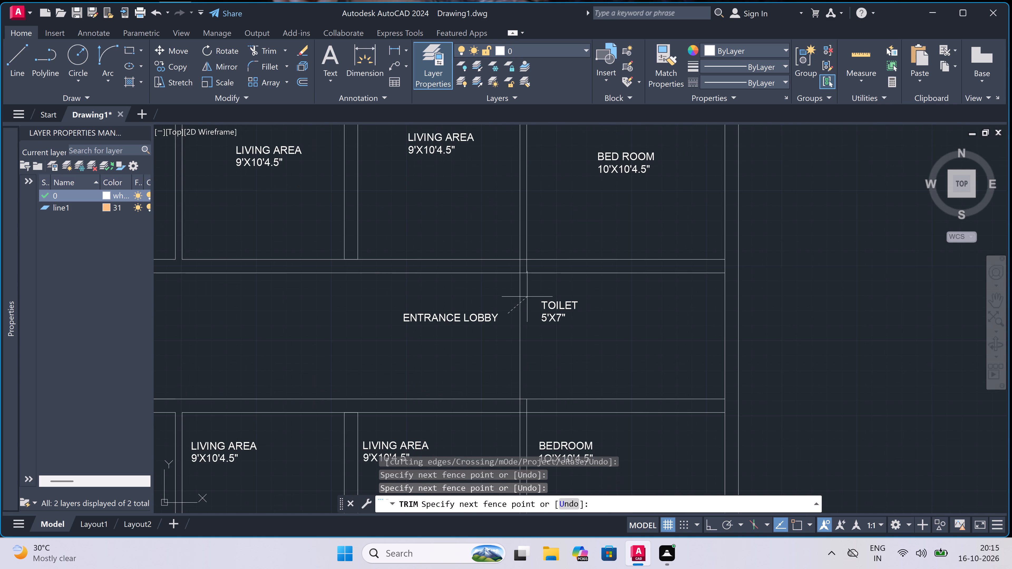
double_click(528, 297)
key(Escape)
Move the eastern TOILET 5'X7" label about 2'-10" to the east.
click(553, 305)
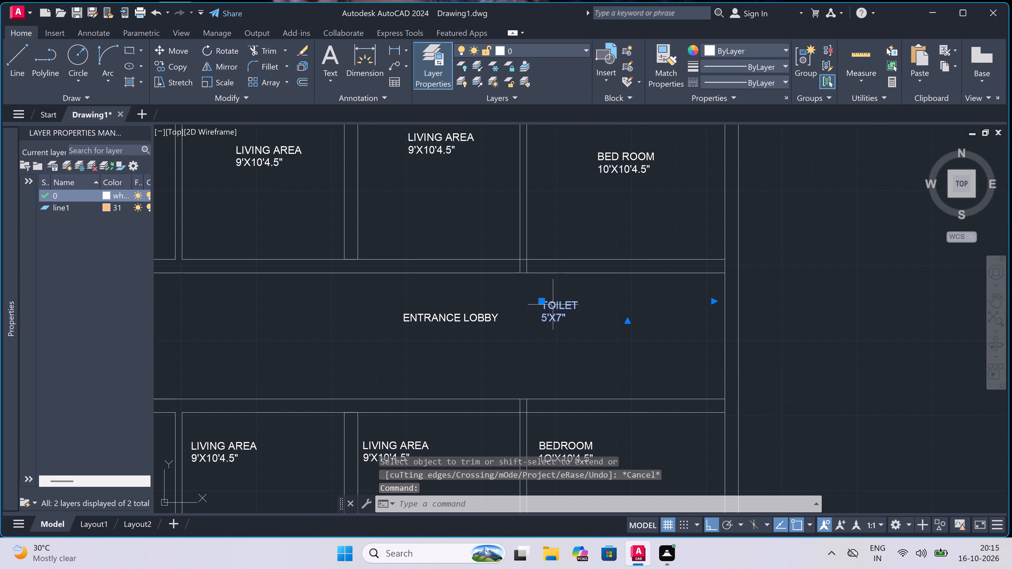
click(545, 301)
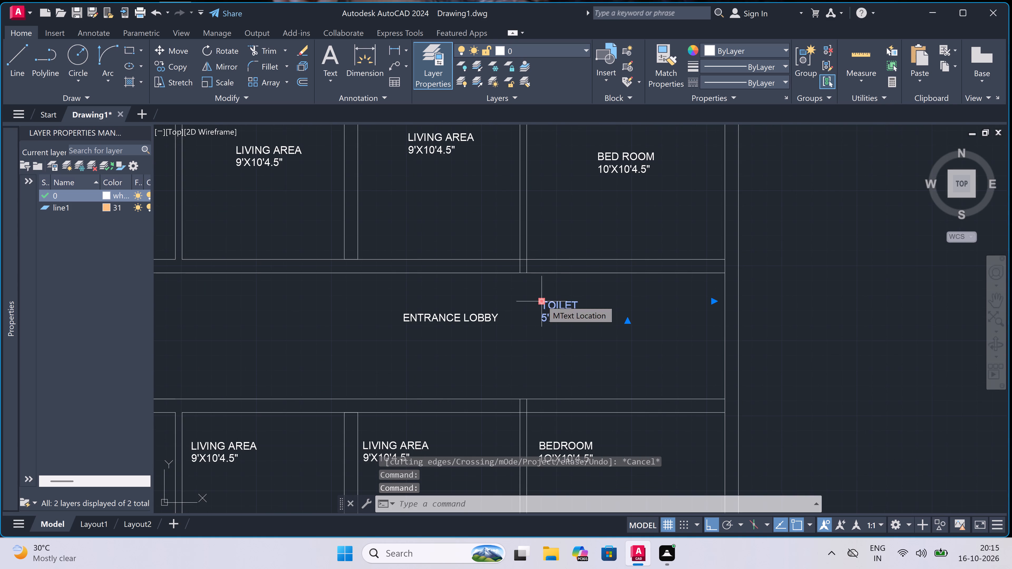
click(541, 300)
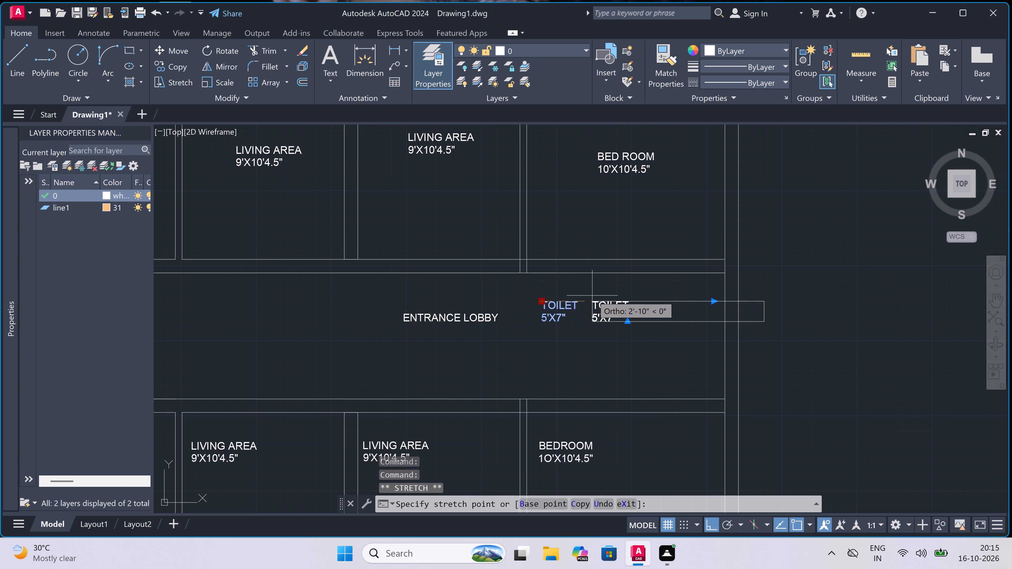
click(593, 296)
key(Escape)
scroll(551, 306, down, 4)
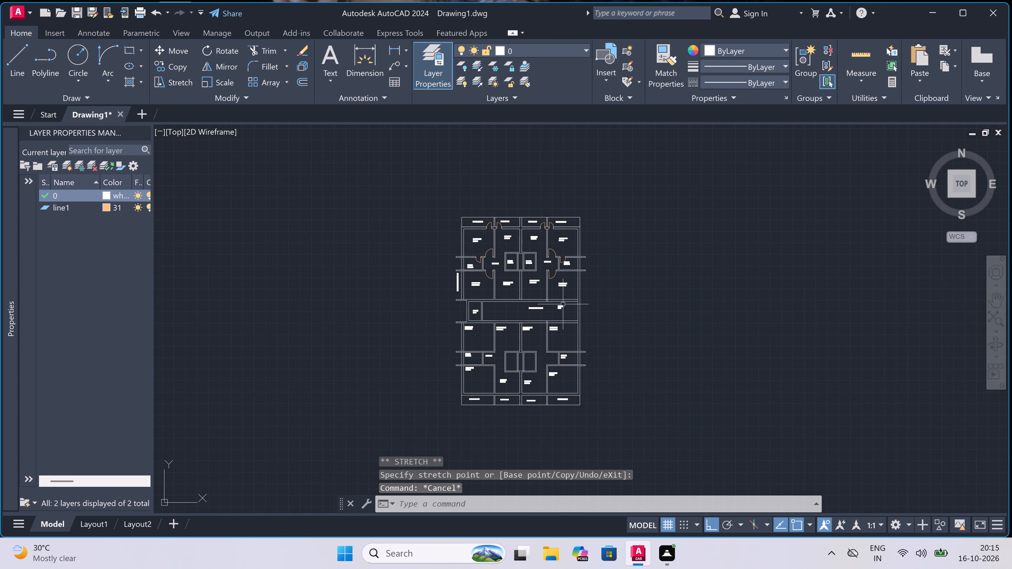
Draw a wall projection at the lobby's northeast corner, extending 2' east of the outer wall, 4.5" thick, and returning to that wall.
scroll(577, 301, up, 2)
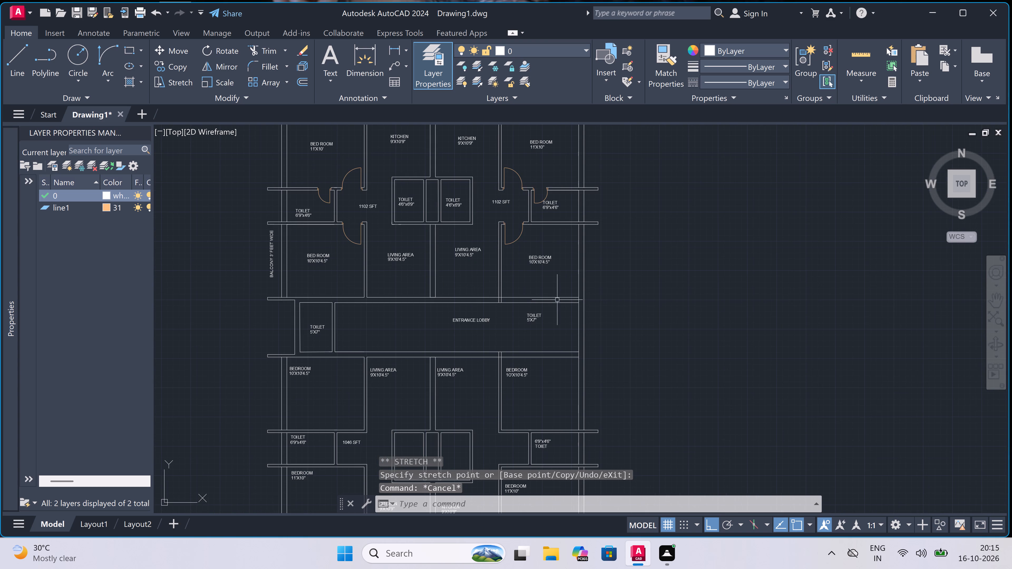
key(l)
key(space)
click(578, 294)
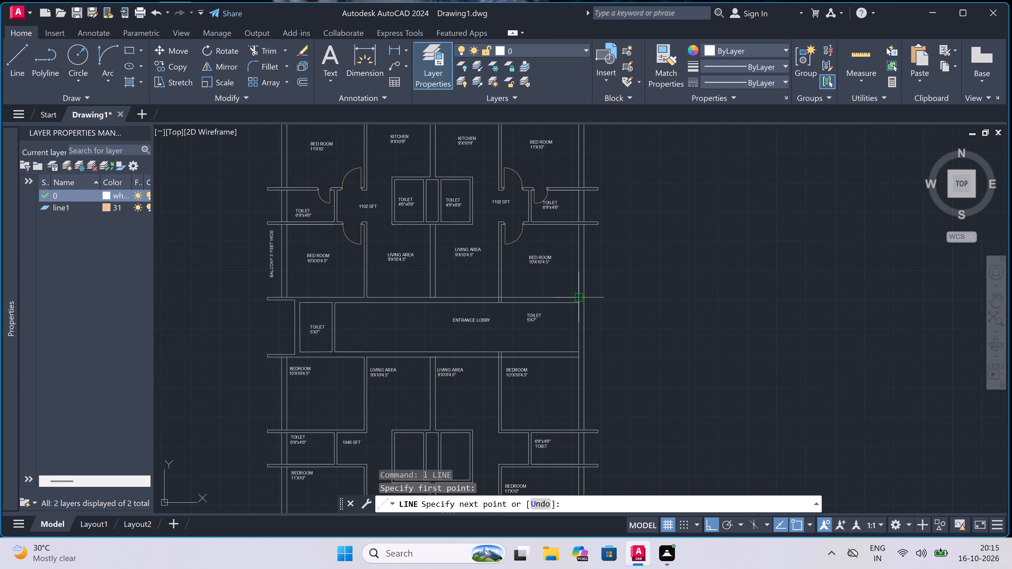
scroll(582, 295, up, 2)
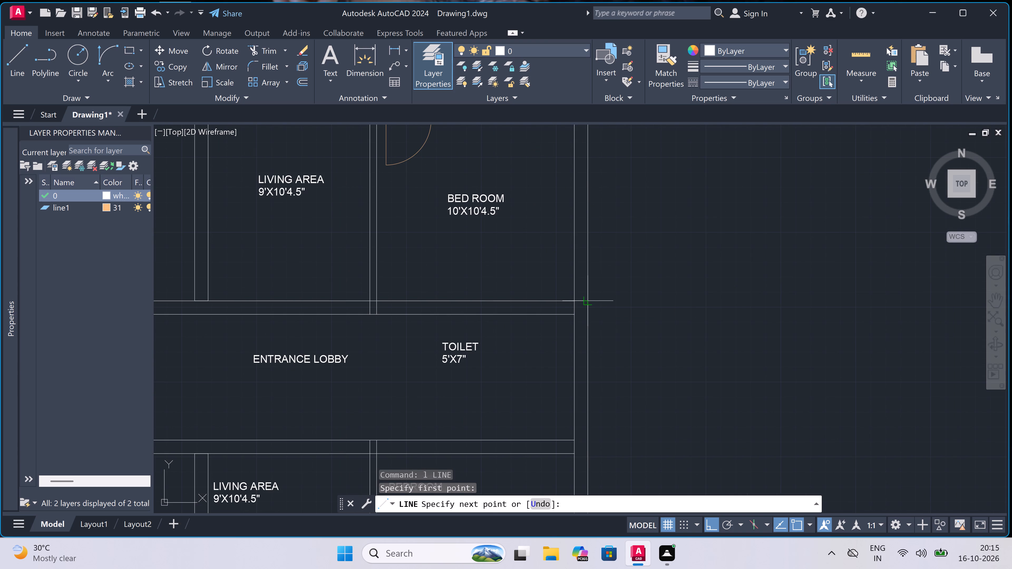
click(587, 303)
text(2')
key(space)
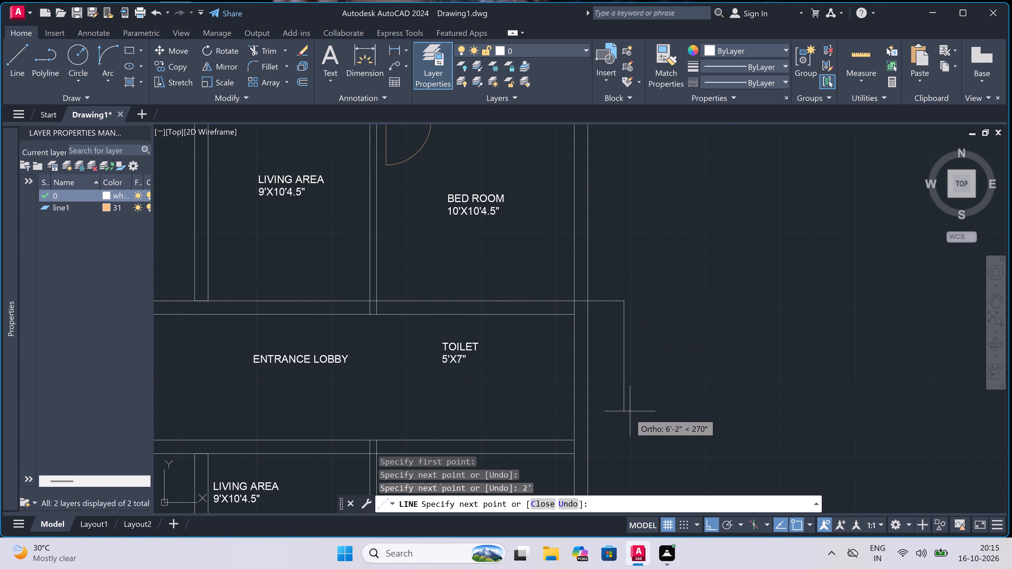
scroll(610, 269, up, 1)
text(4.5")
key(space)
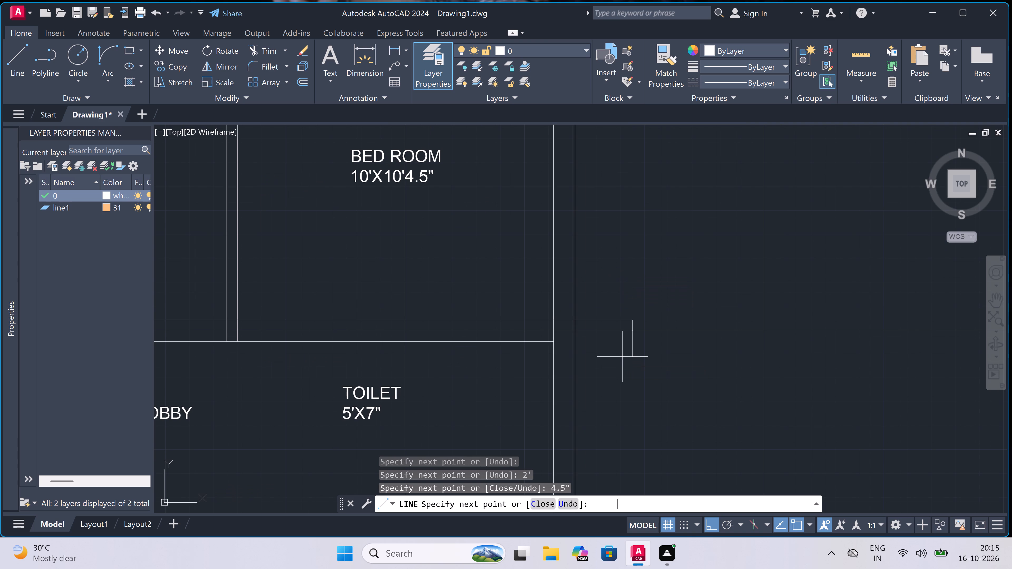
scroll(562, 322, up, 3)
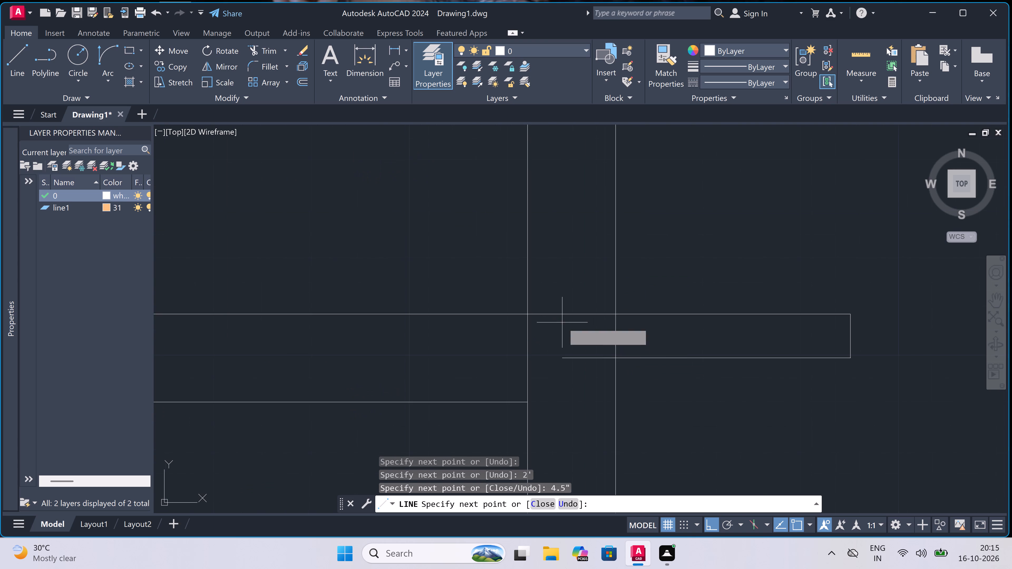
click(619, 355)
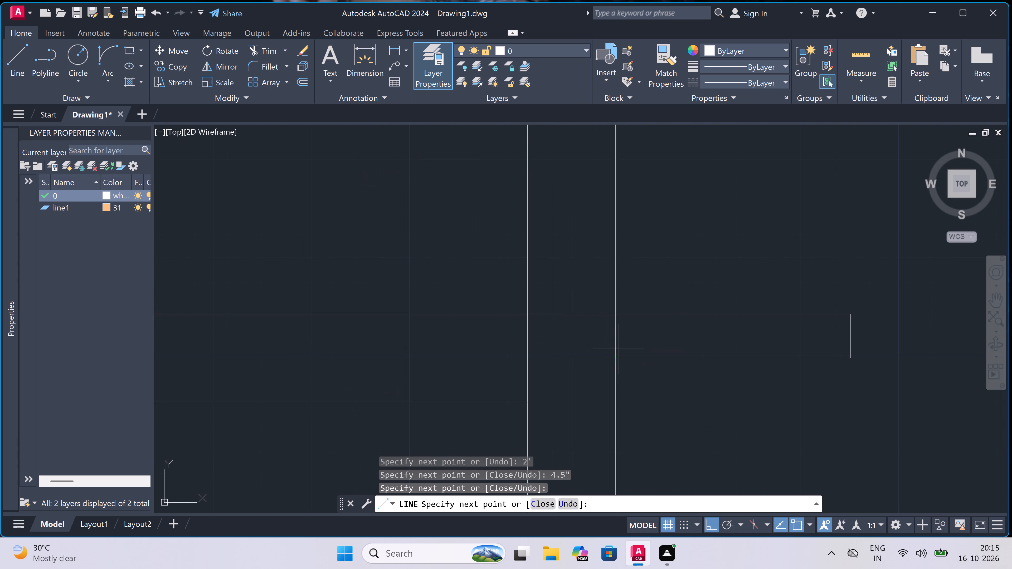
key(Escape)
Draw a matching projection at the lobby's southeast corner, extending 2' east of the outer wall and 4.5" thick, closing back on that wall.
scroll(598, 291, down, 7)
key(space)
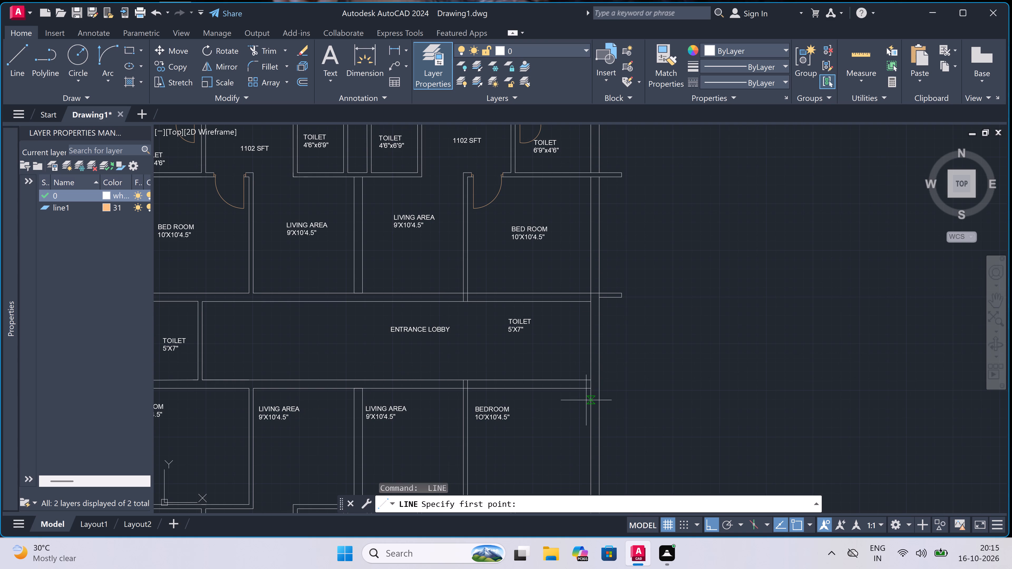
scroll(593, 385, up, 4)
double_click(584, 406)
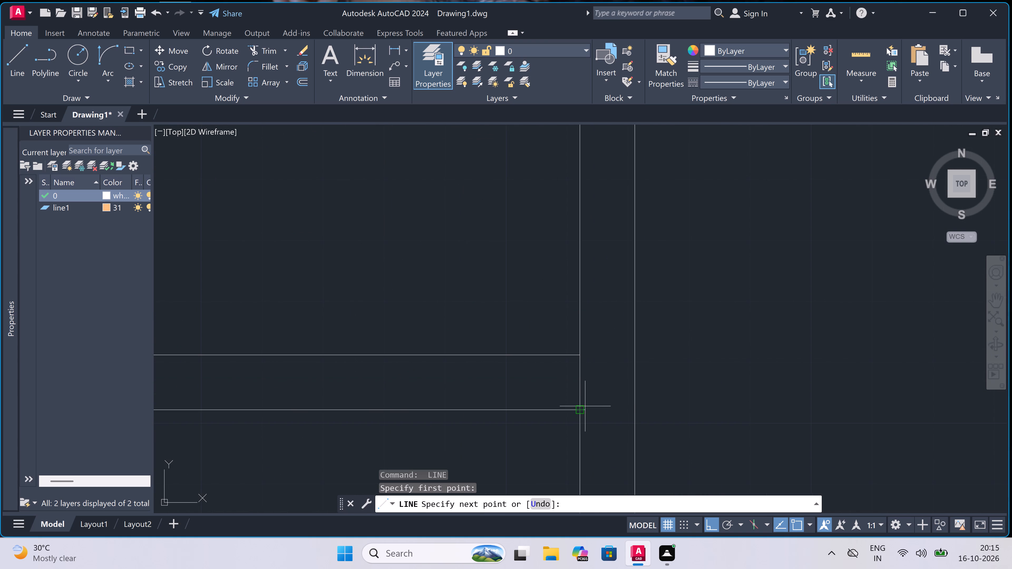
click(639, 407)
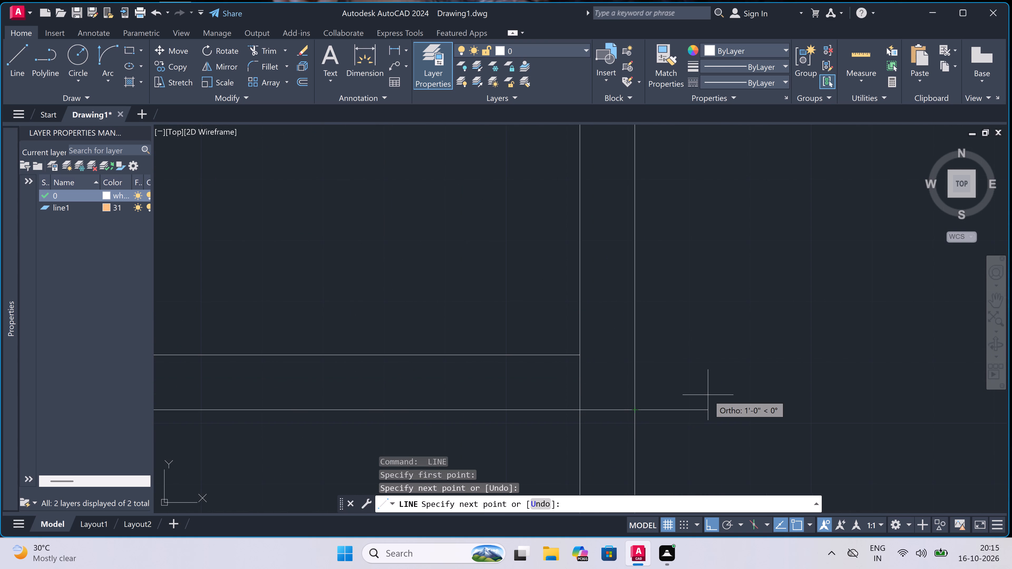
key(2)
text(')
key(space)
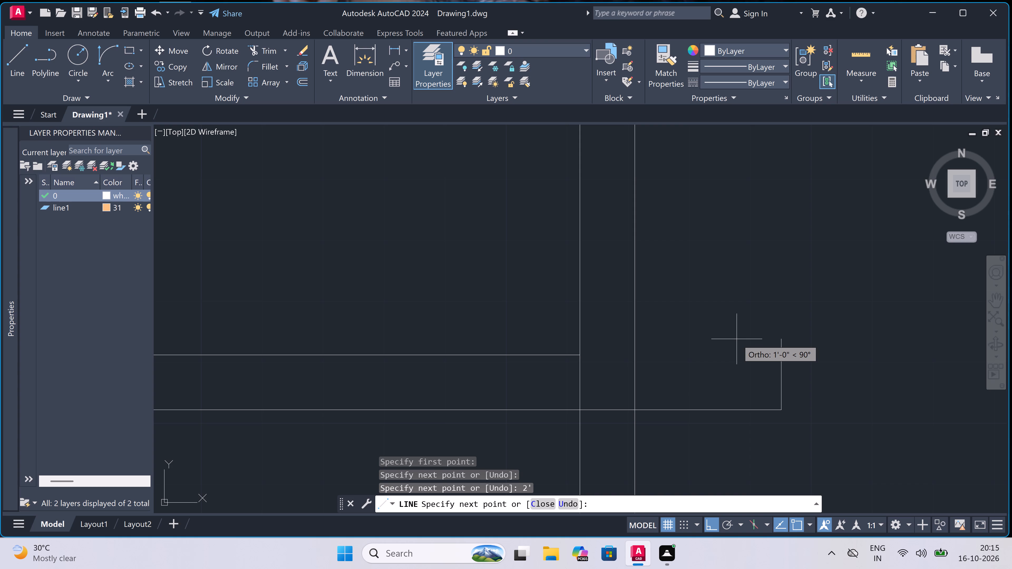
text(4.5")
key(space)
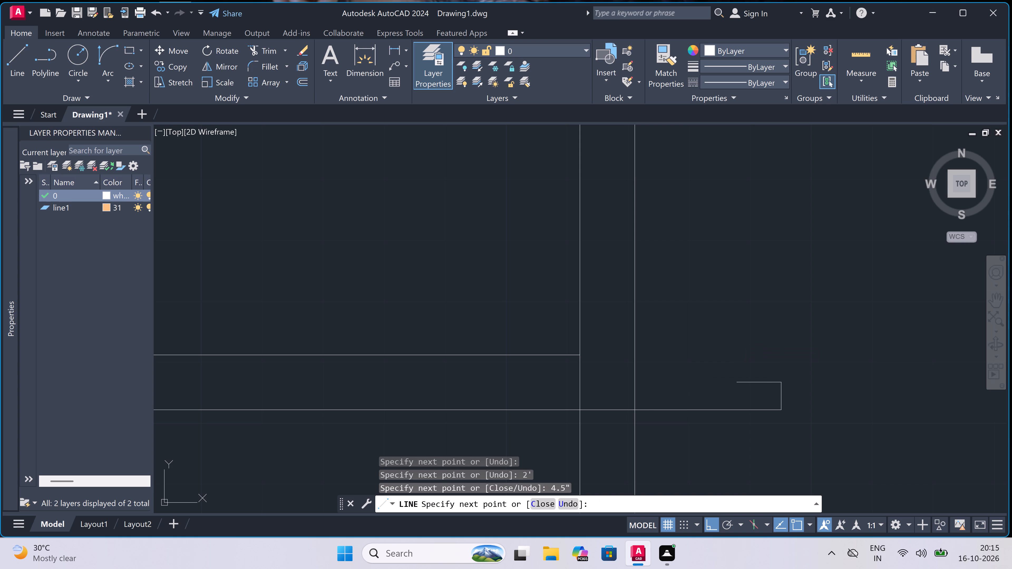
double_click(635, 379)
key(Escape)
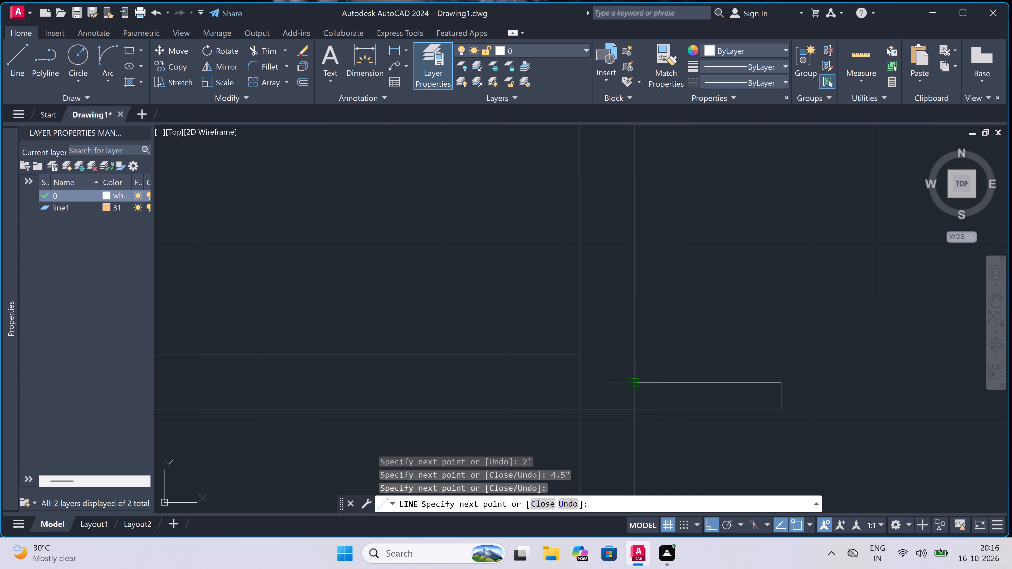
Trim the east outer wall lines where they cross the lobby's south and north walls beside the two new projections.
text(tr)
key(space)
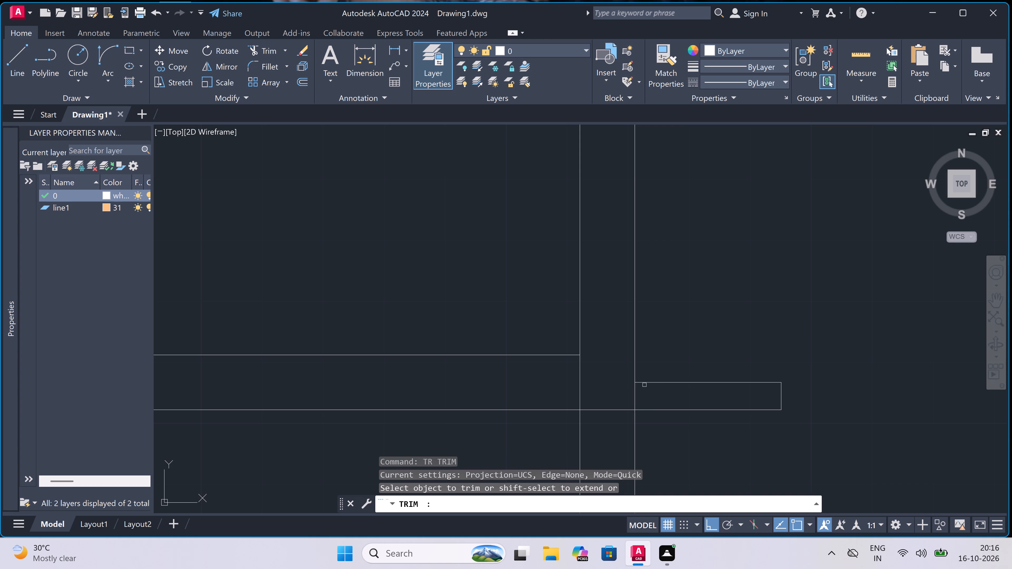
click(656, 392)
click(561, 394)
scroll(576, 391, down, 4)
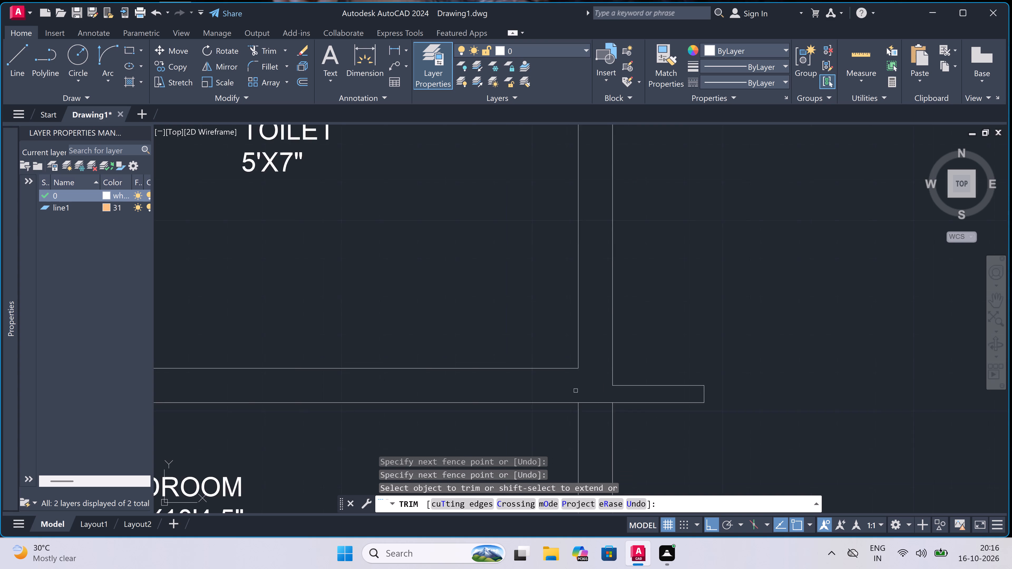
scroll(576, 299, up, 4)
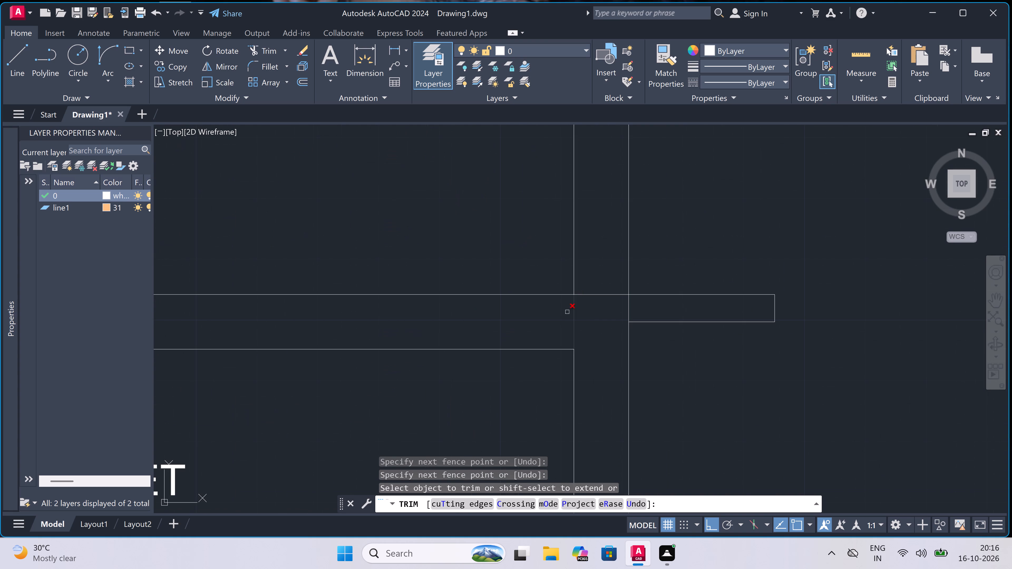
triple_click(557, 322)
click(638, 307)
scroll(637, 307, down, 5)
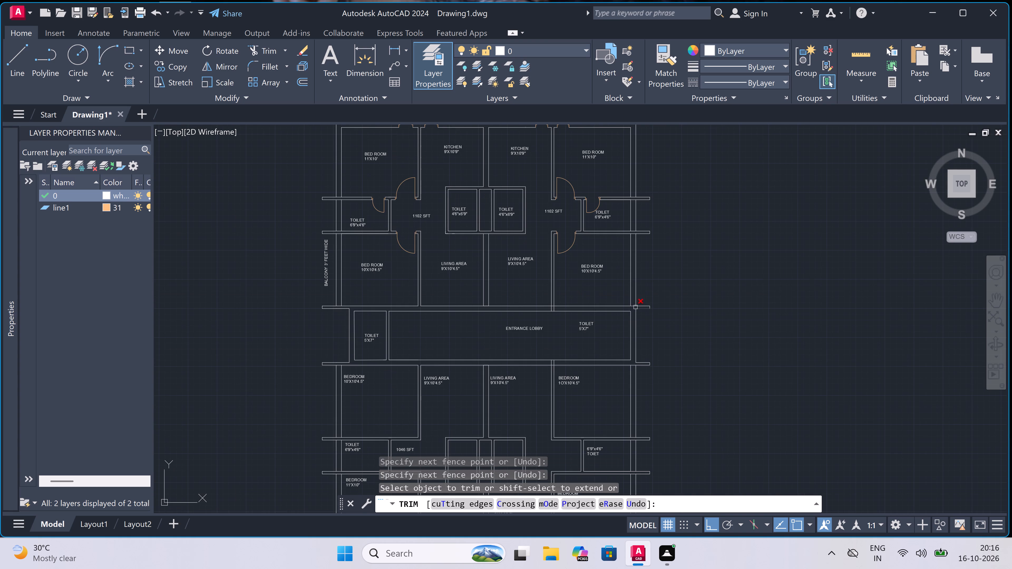
Trim the two stubs inside the lobby's north wall and the line across the base of the eastern living area–bedroom wall.
scroll(600, 318, up, 1)
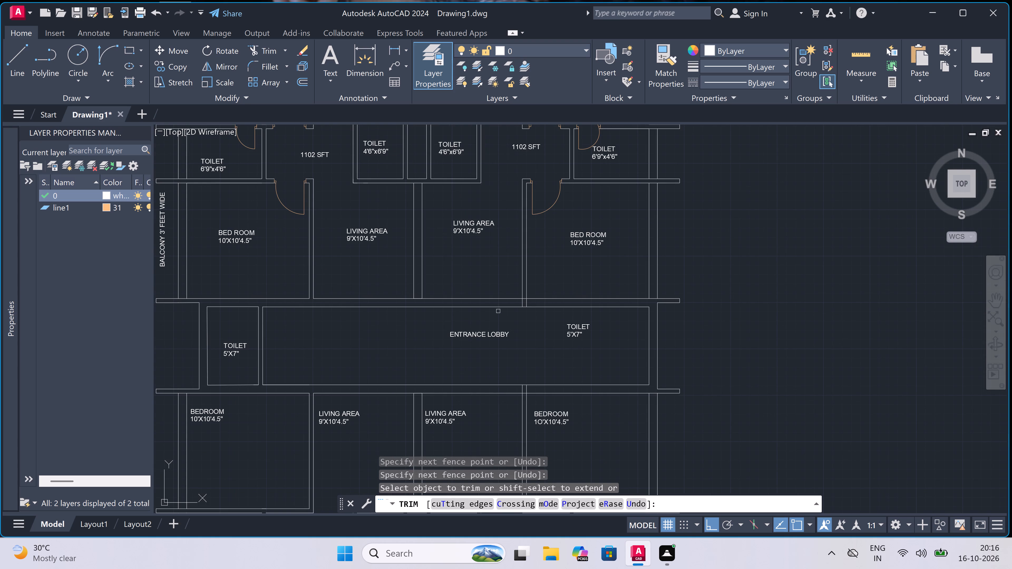
scroll(527, 298, up, 4)
double_click(478, 316)
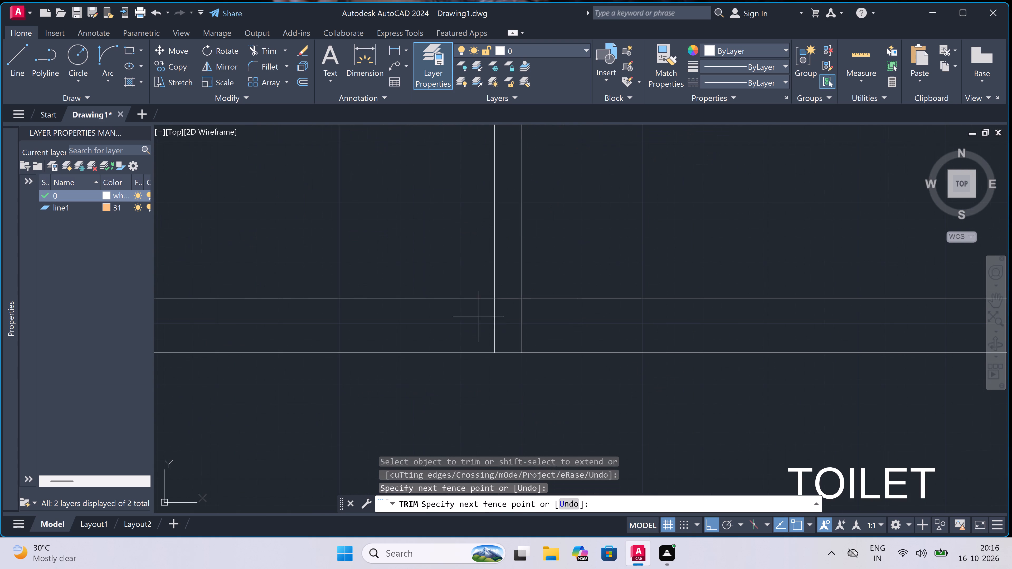
click(538, 319)
double_click(507, 319)
click(510, 286)
scroll(510, 286, down, 6)
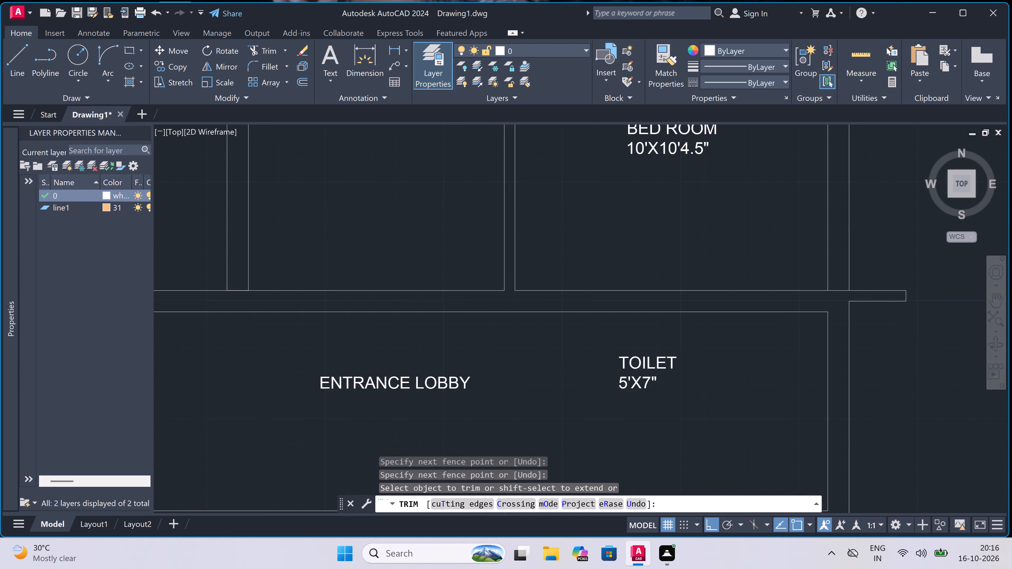
Trim the two stubs inside the lobby's south wall and the line across the top of the southeast living area–bedroom wall.
scroll(512, 349, up, 4)
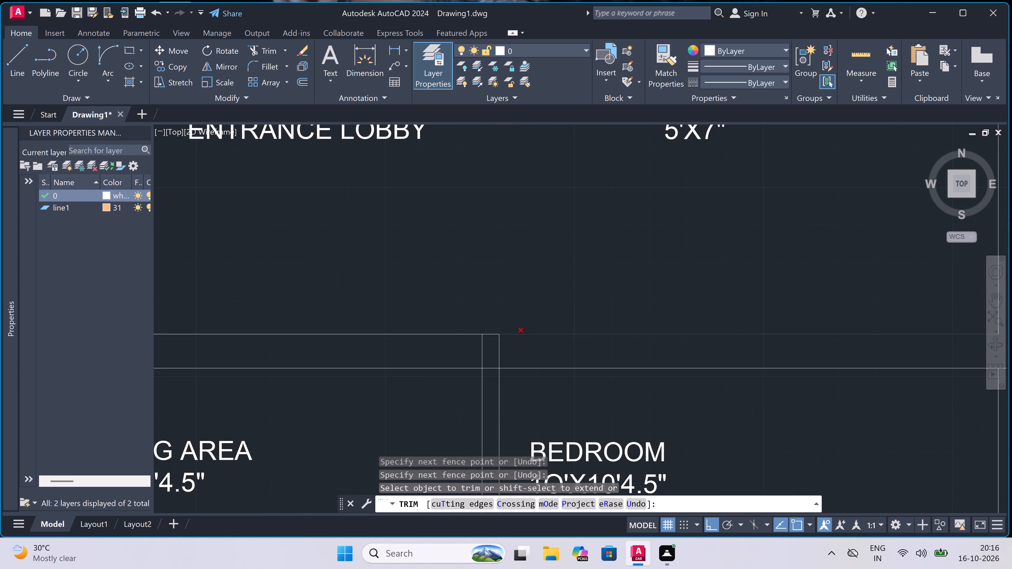
click(465, 350)
click(521, 353)
click(461, 353)
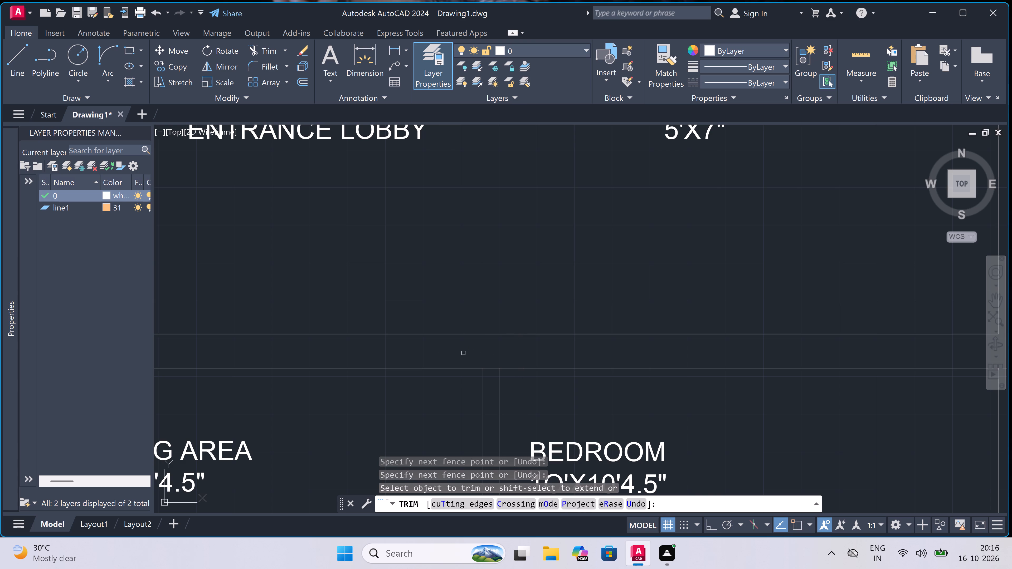
click(490, 365)
click(491, 389)
scroll(507, 341, down, 4)
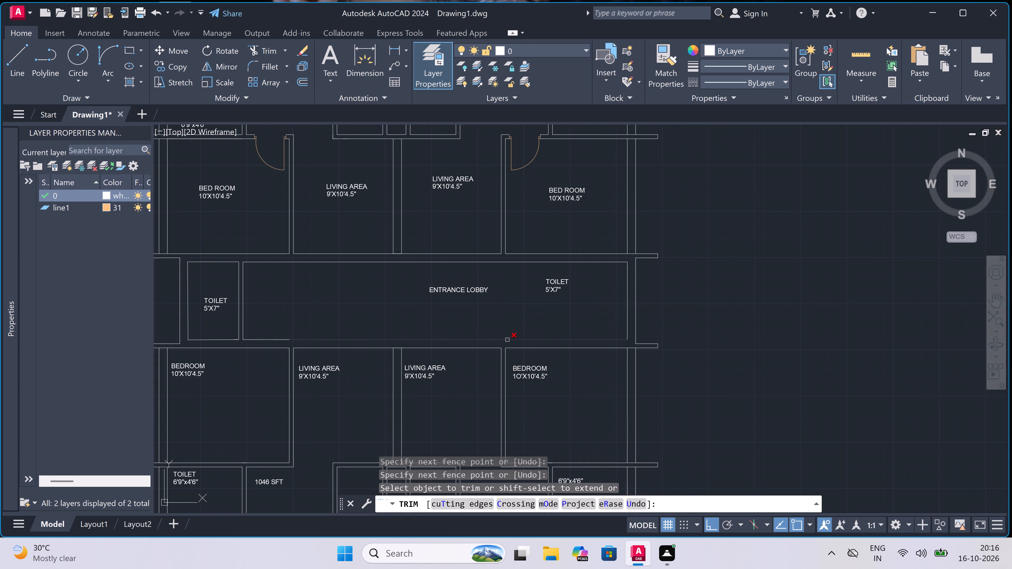
key(Escape)
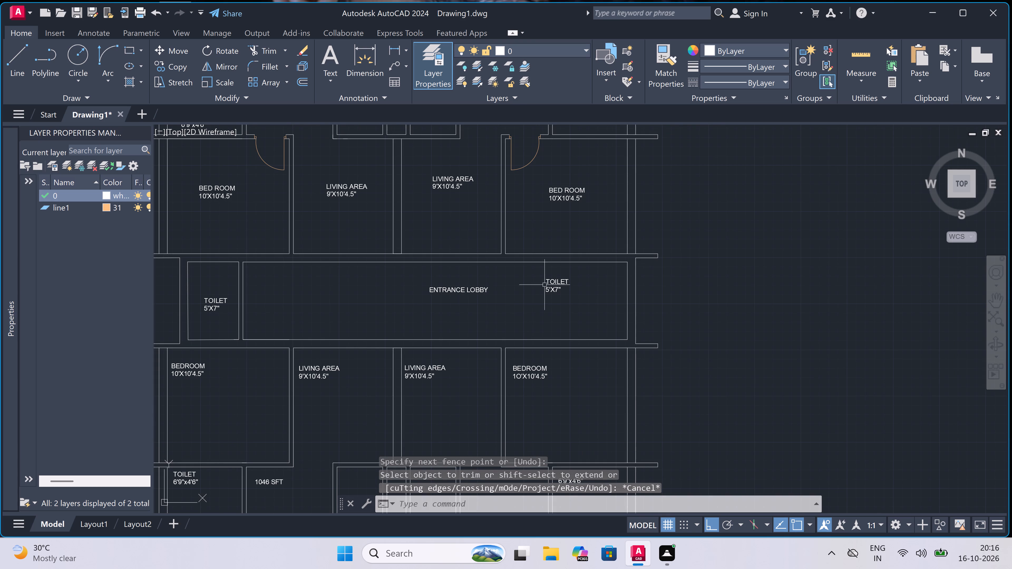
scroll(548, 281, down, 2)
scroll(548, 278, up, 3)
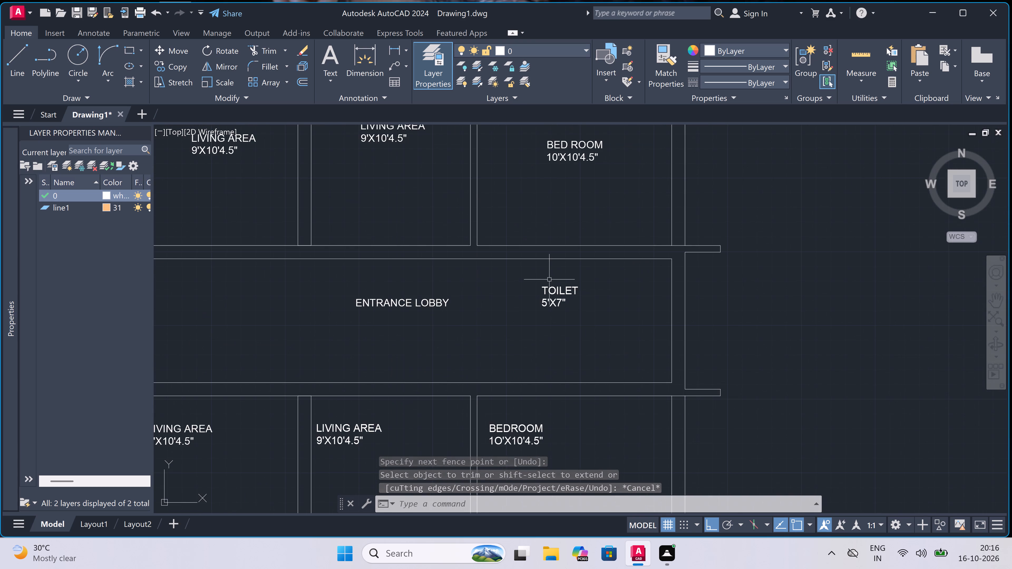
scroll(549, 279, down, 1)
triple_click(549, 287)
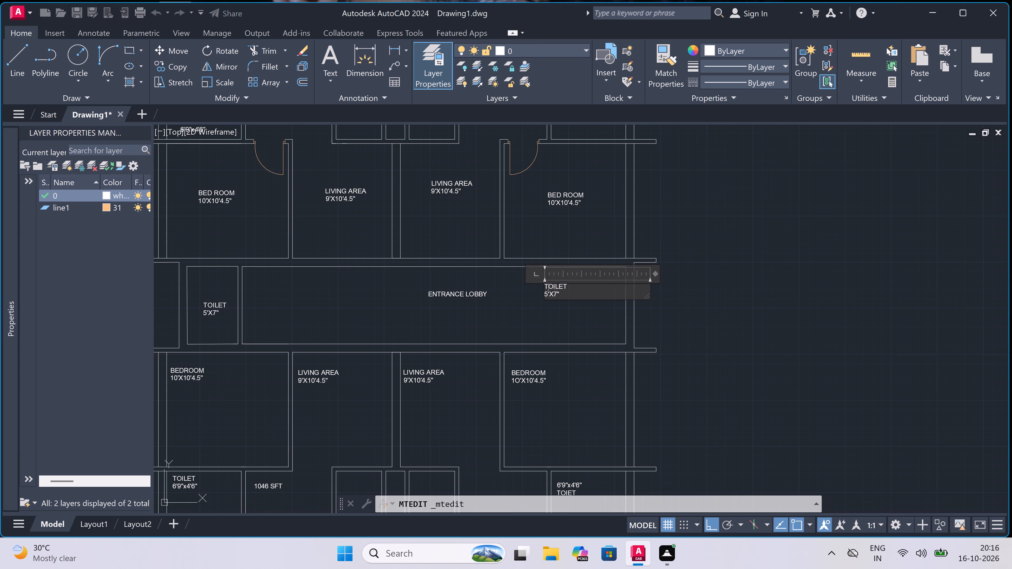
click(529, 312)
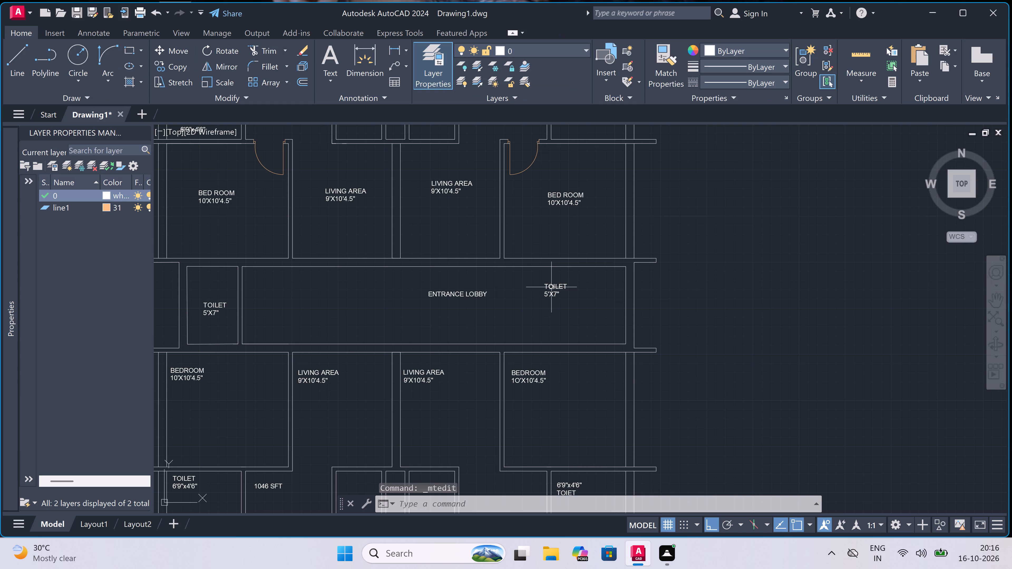
Draw the eastern toilet's east wall line across the lobby from north to south, continuing 5' west along the lobby's south wall line.
key(l)
key(space)
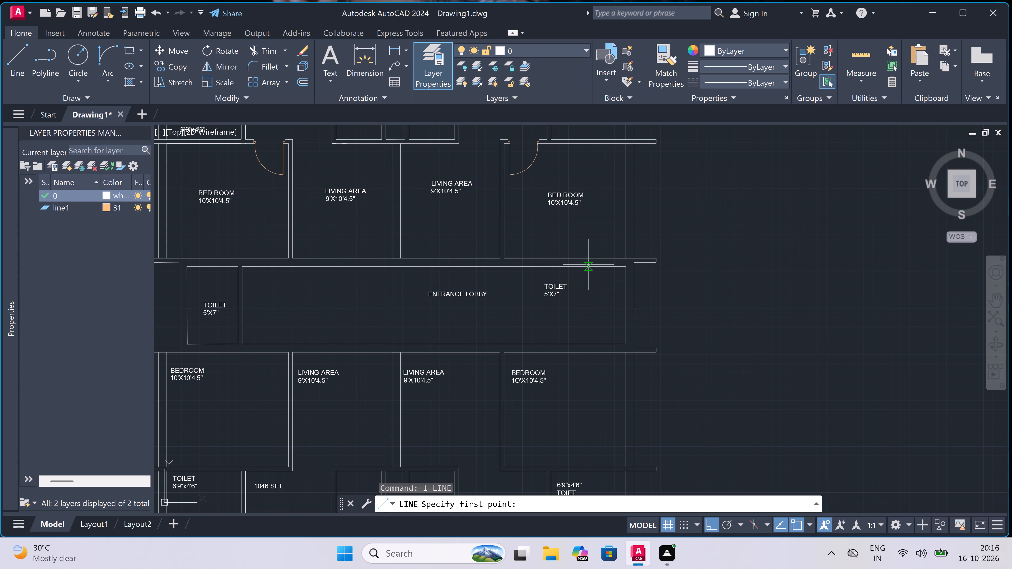
scroll(588, 265, down, 1)
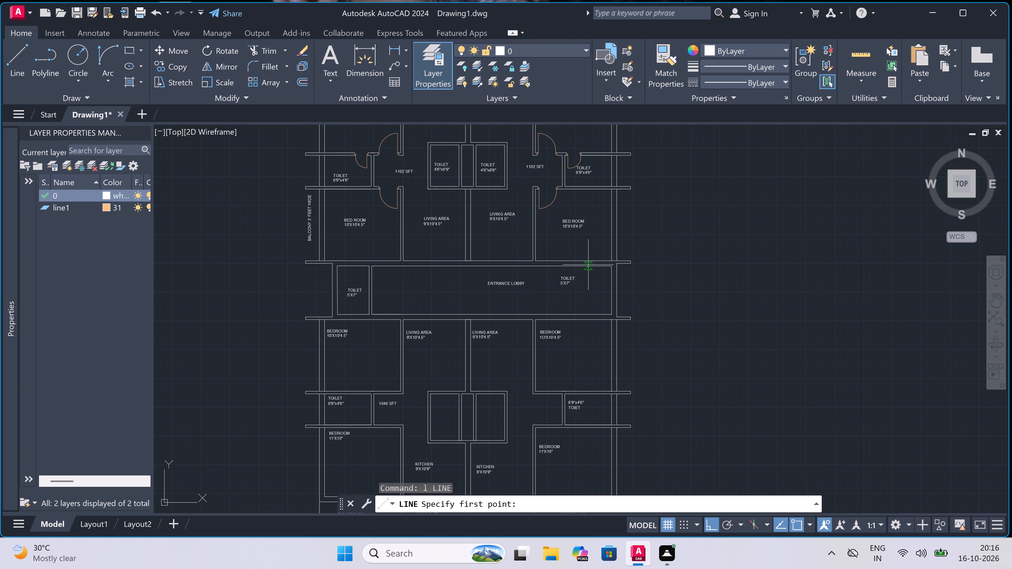
scroll(581, 265, up, 1)
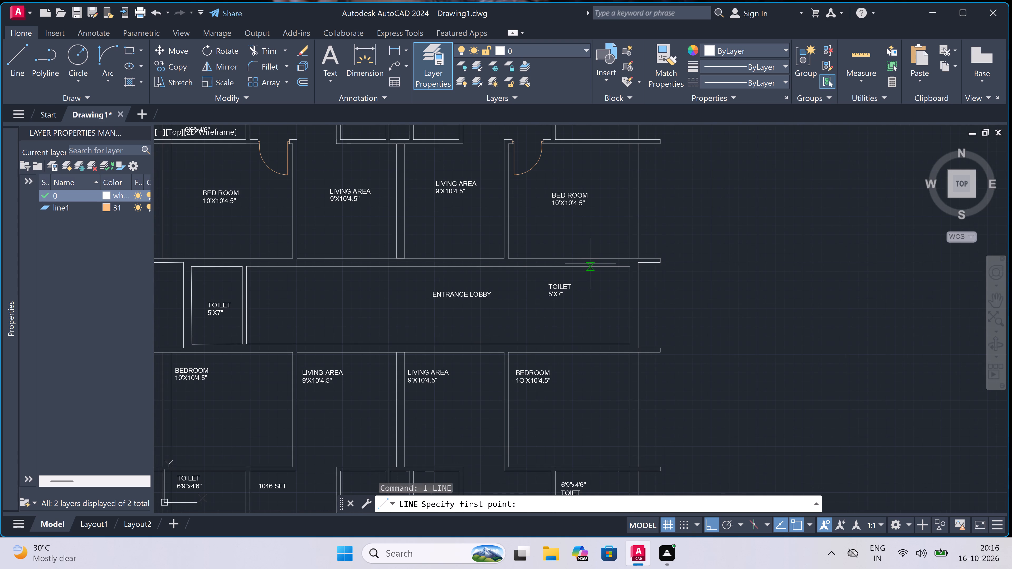
click(591, 264)
scroll(585, 348, up, 2)
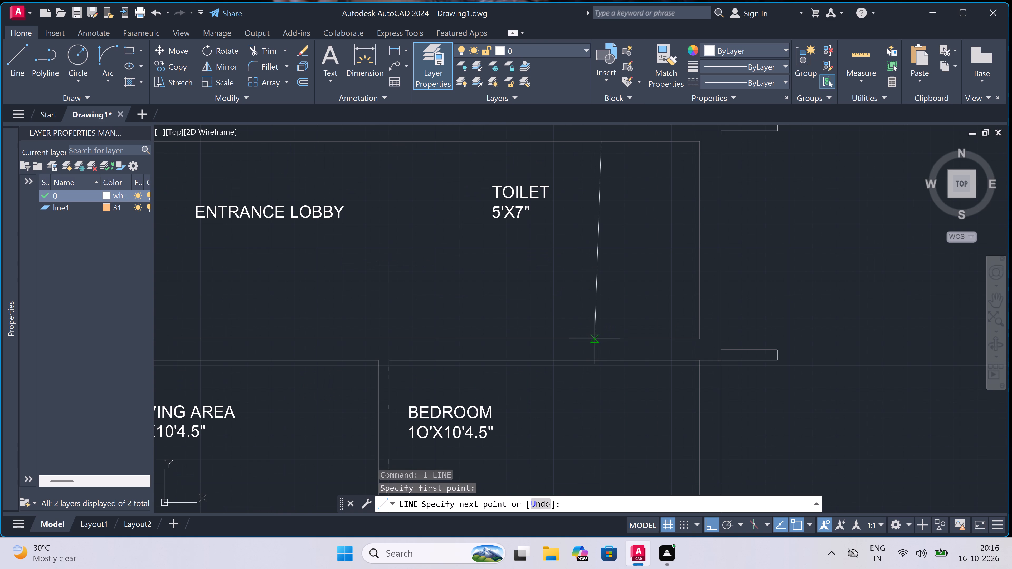
click(600, 337)
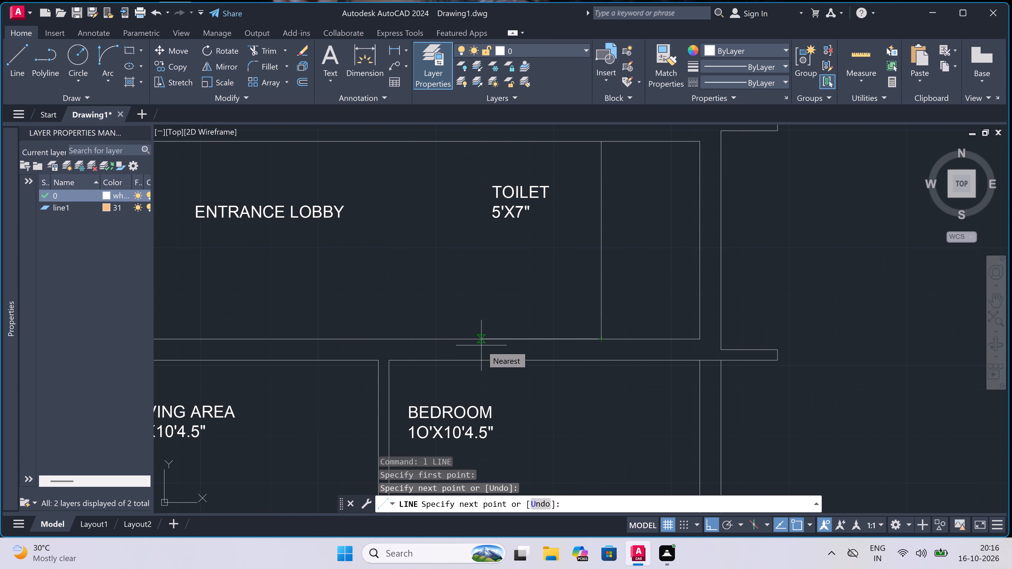
text(5')
key(space)
Draw the toilet's west wall 9" thick, with both faces running between the lobby's south and north wall lines.
scroll(480, 320, down, 1)
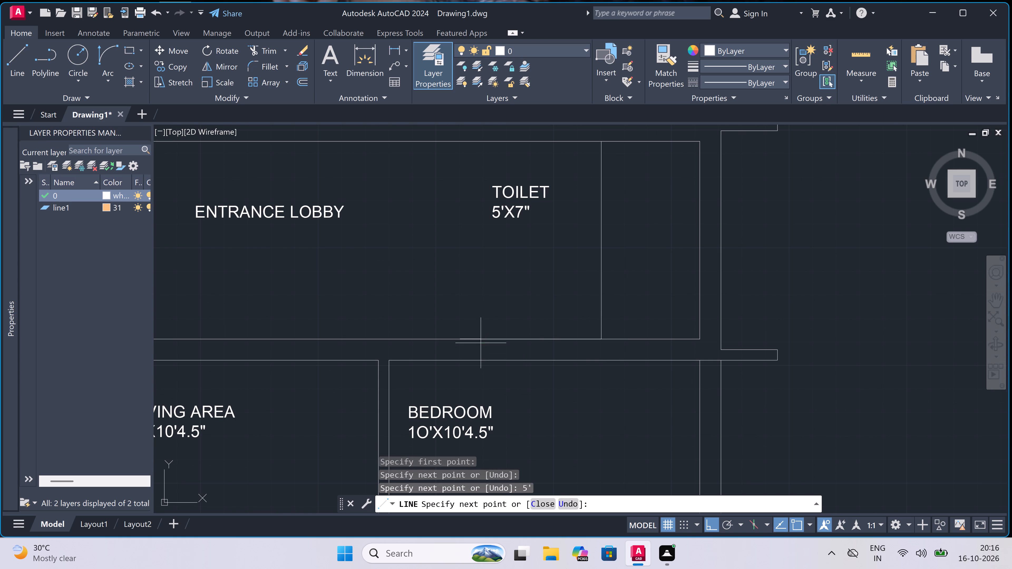
scroll(470, 206, up, 2)
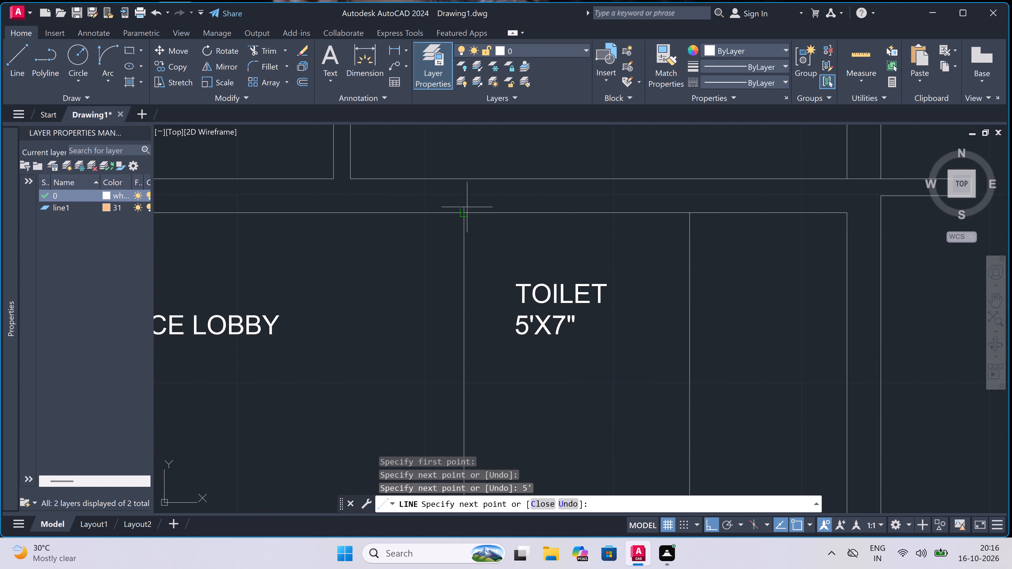
click(463, 215)
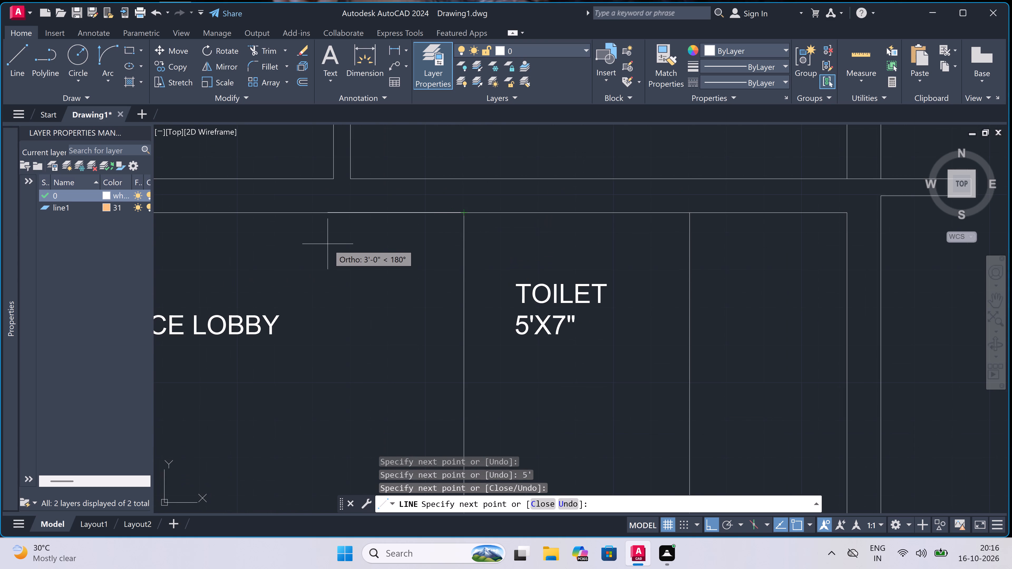
text(9")
key(space)
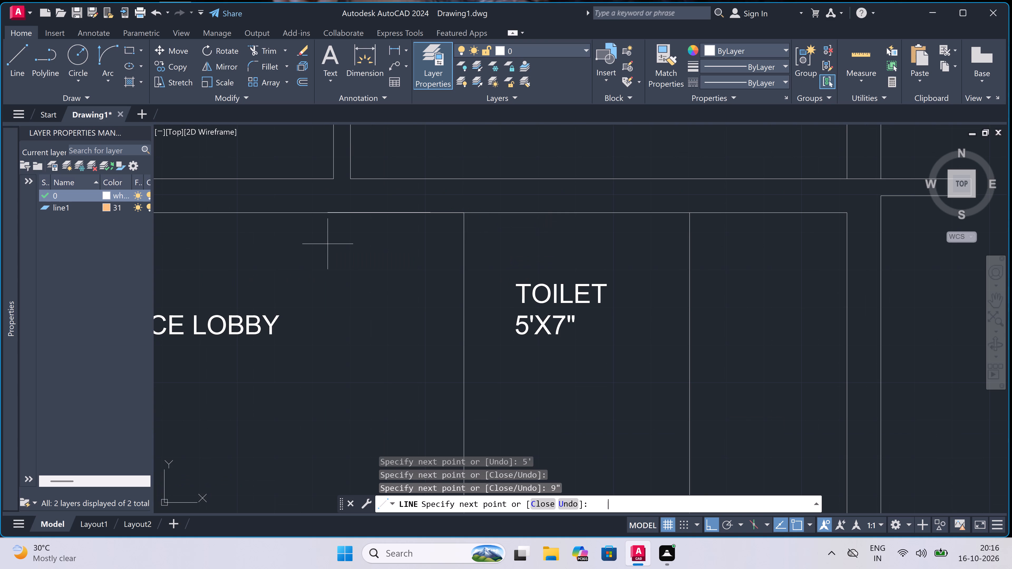
scroll(460, 225, down, 2)
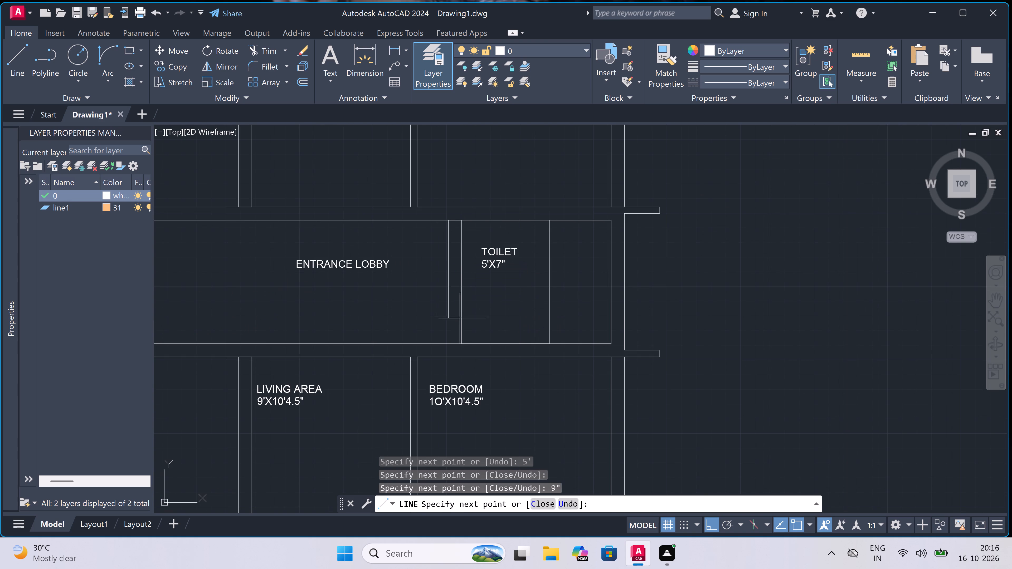
scroll(454, 327, up, 2)
click(438, 367)
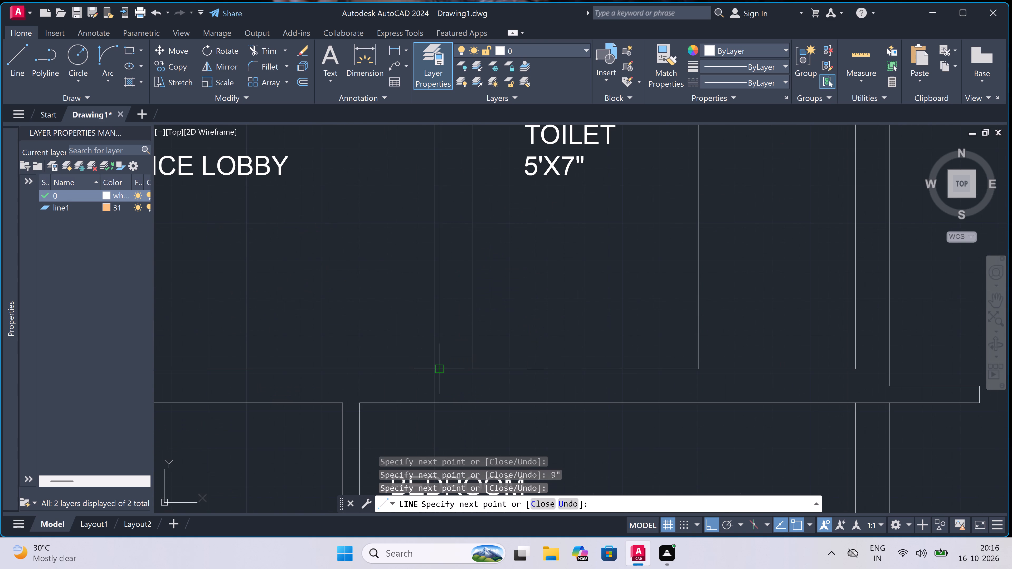
key(Escape)
Trim the lobby's south and north wall lines between the two faces of the new 9" toilet wall.
key(t)
key(r)
key(space)
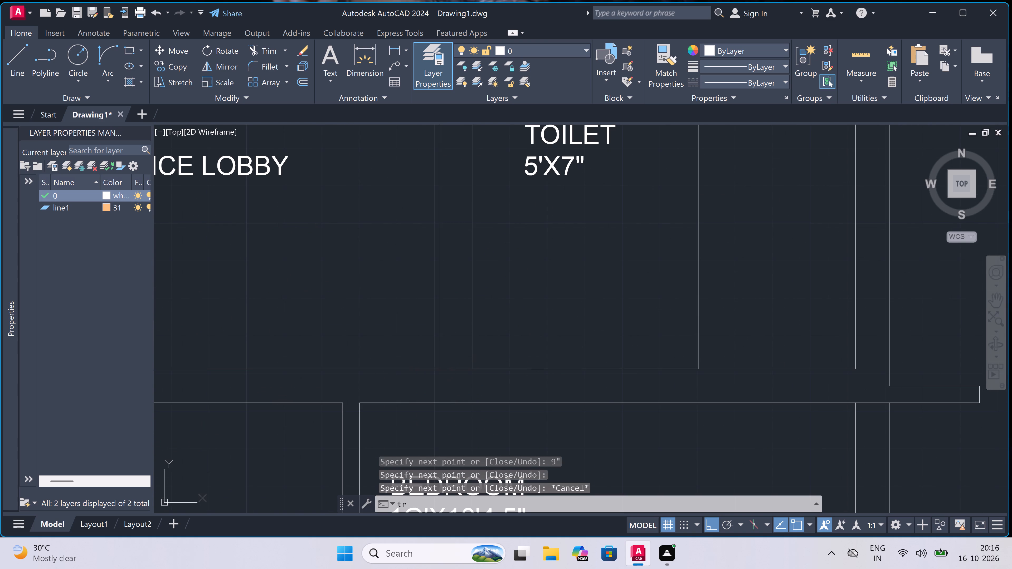
click(452, 380)
double_click(457, 362)
scroll(457, 362, down, 3)
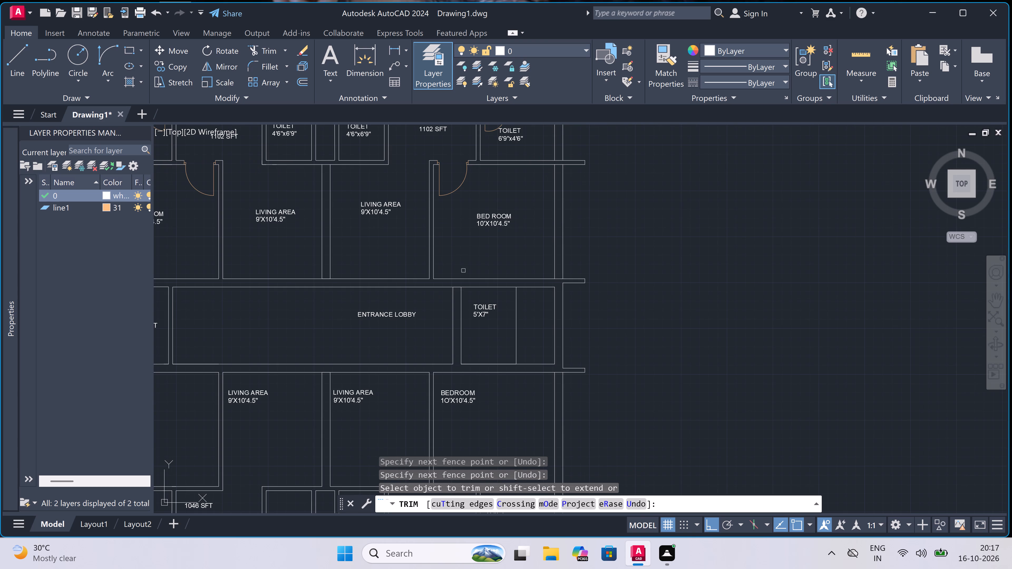
scroll(463, 287, up, 3)
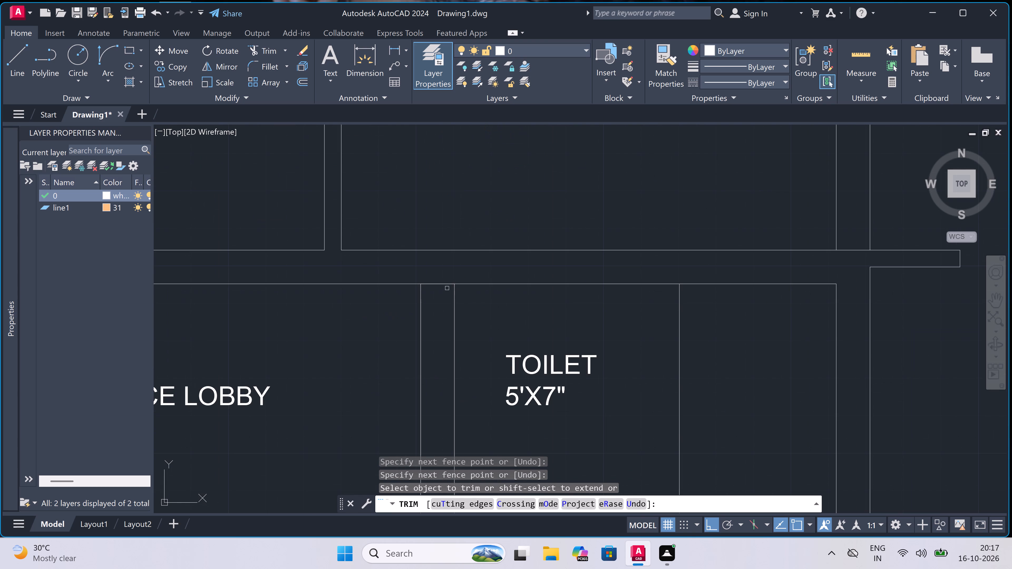
double_click(445, 289)
click(447, 273)
Trim the lobby's inner east wall line and the inner north and south wall lines extending east of the toilet.
scroll(448, 273, down, 3)
scroll(520, 293, up, 1)
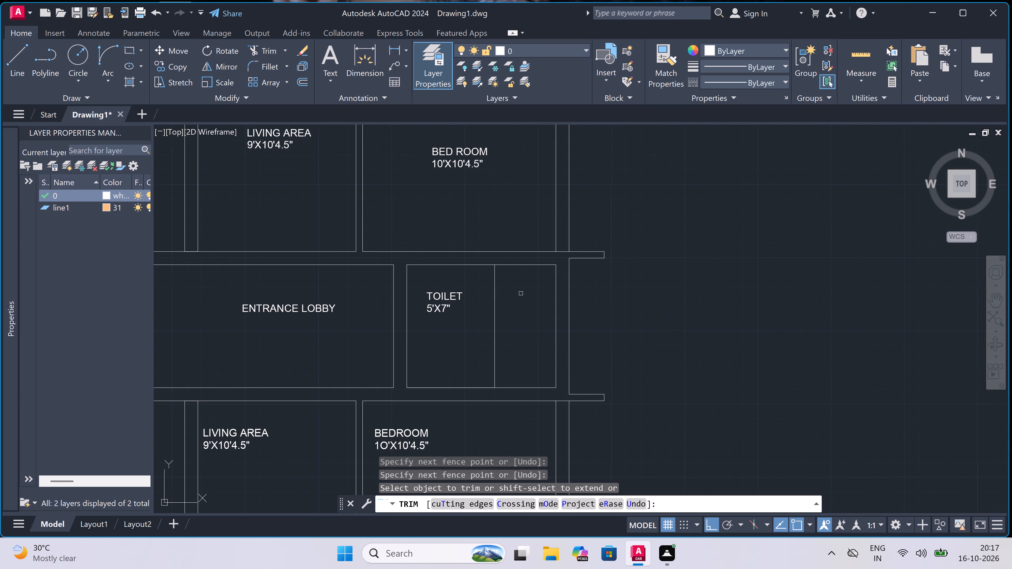
double_click(554, 292)
double_click(538, 266)
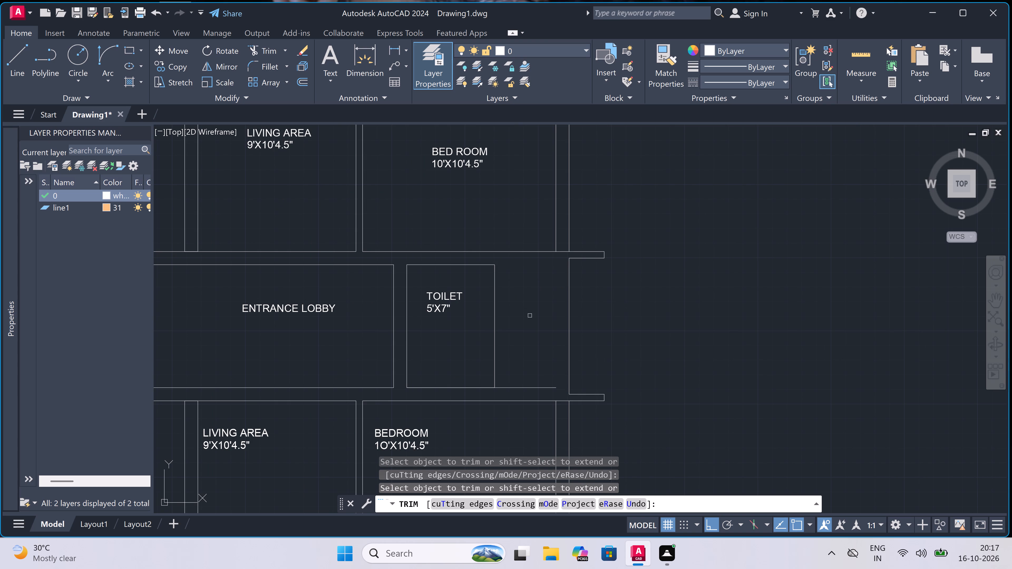
click(521, 387)
key(Escape)
Draw the toilet's outer east wall face just east of its inner face, joined to the outer wall corners at both projections.
key(l)
key(space)
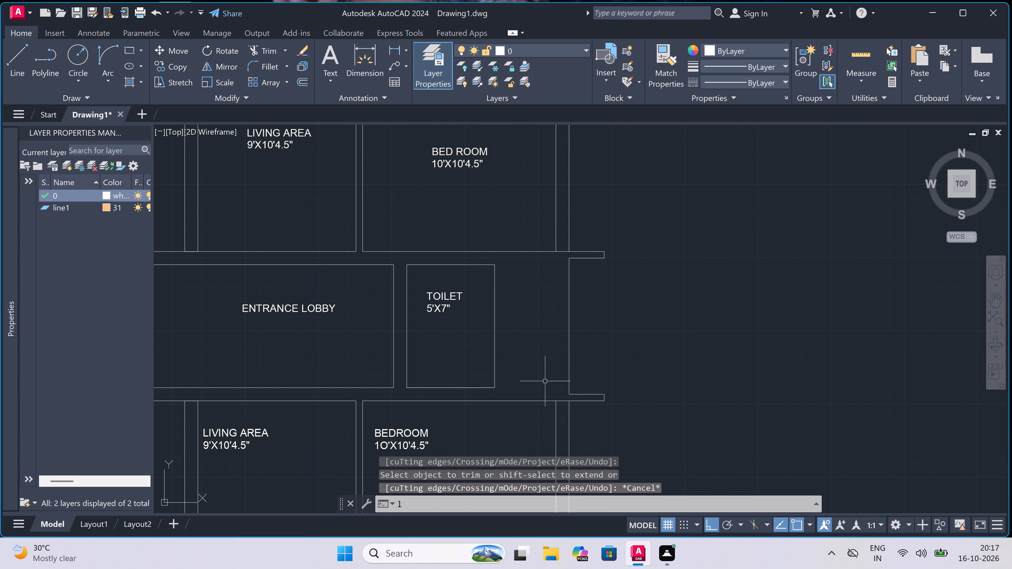
scroll(558, 386, up, 2)
double_click(587, 403)
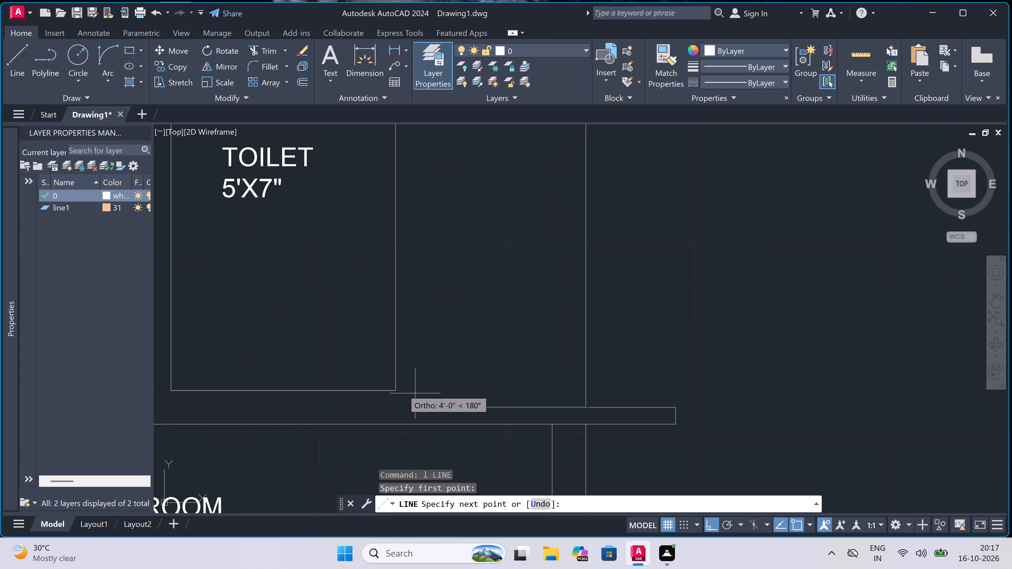
click(411, 409)
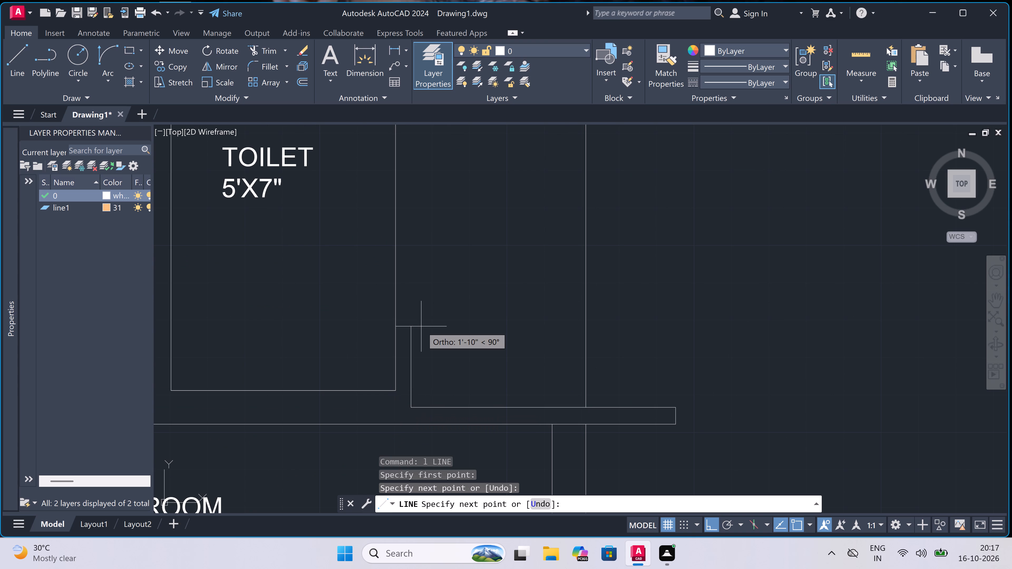
scroll(421, 326, down, 3)
scroll(420, 276, up, 4)
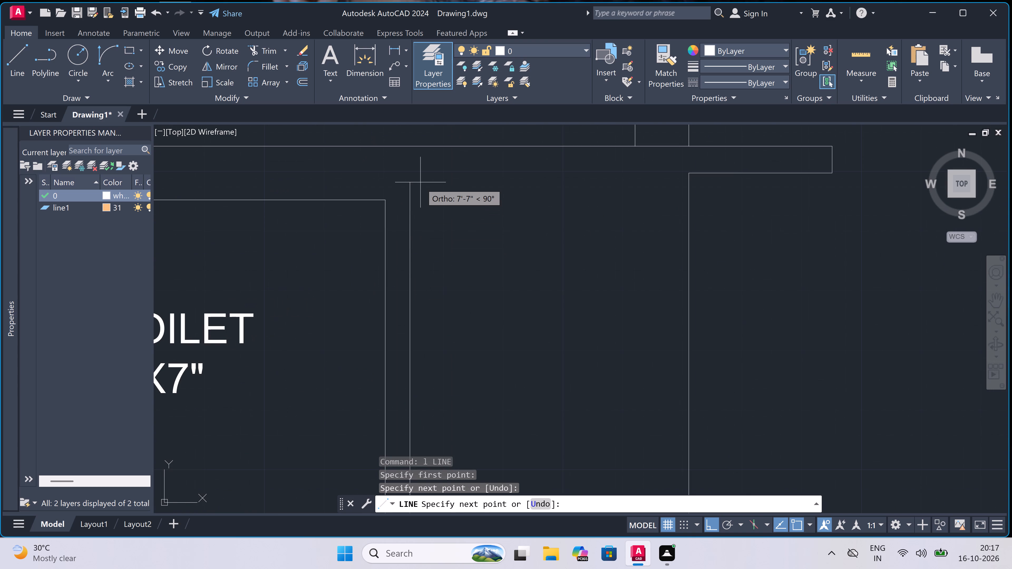
double_click(417, 173)
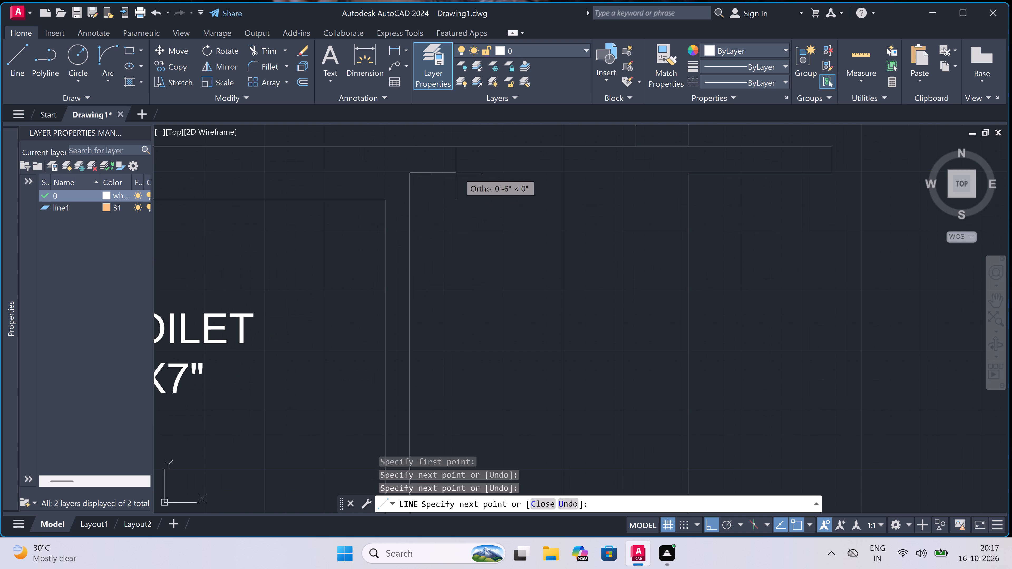
double_click(692, 173)
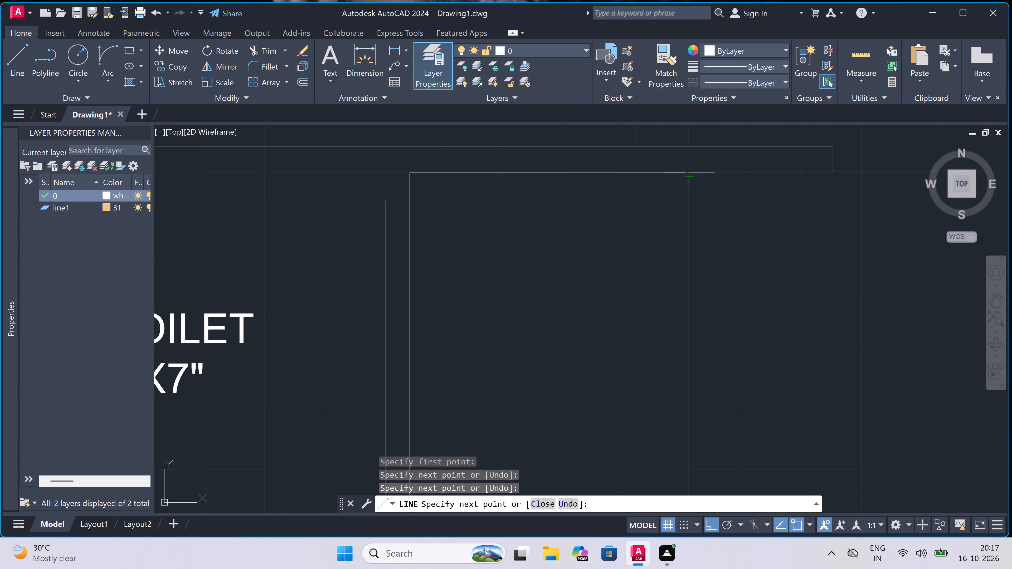
key(Escape)
Trim the old east outer wall line between the two projections beside the toilet.
scroll(692, 173, down, 3)
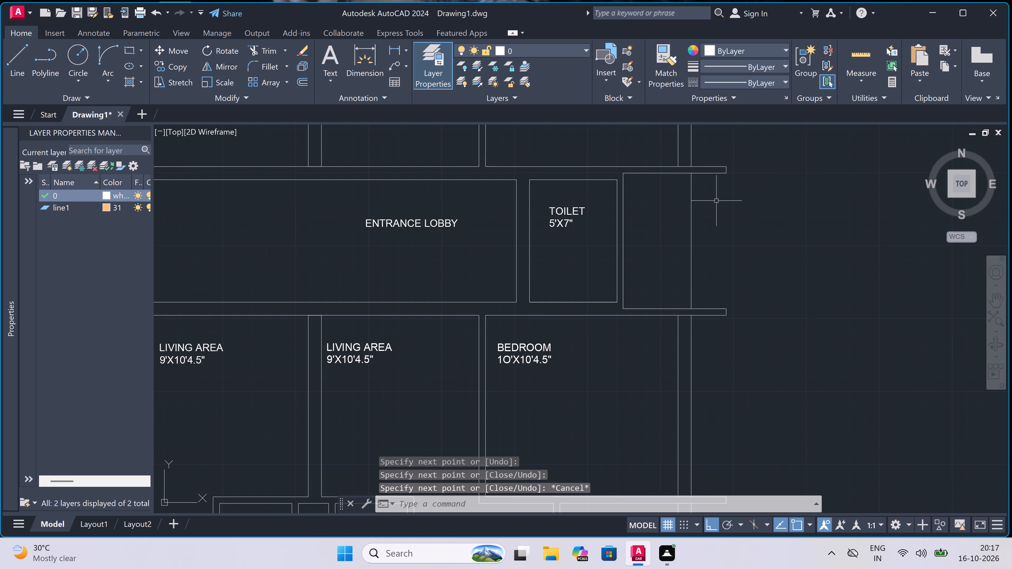
key(t)
key(r)
key(space)
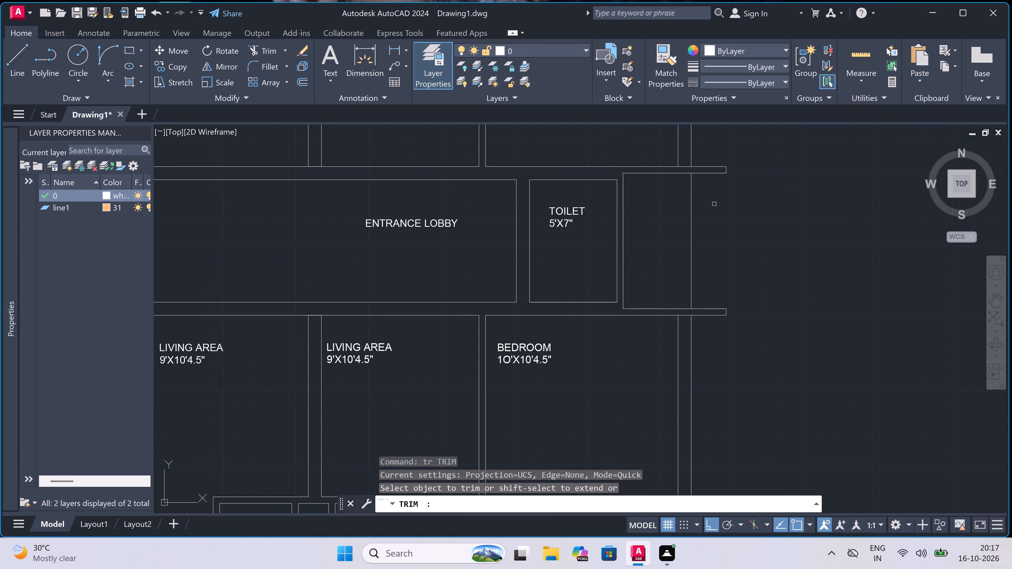
double_click(714, 204)
click(666, 251)
scroll(666, 251, down, 5)
scroll(666, 251, up, 2)
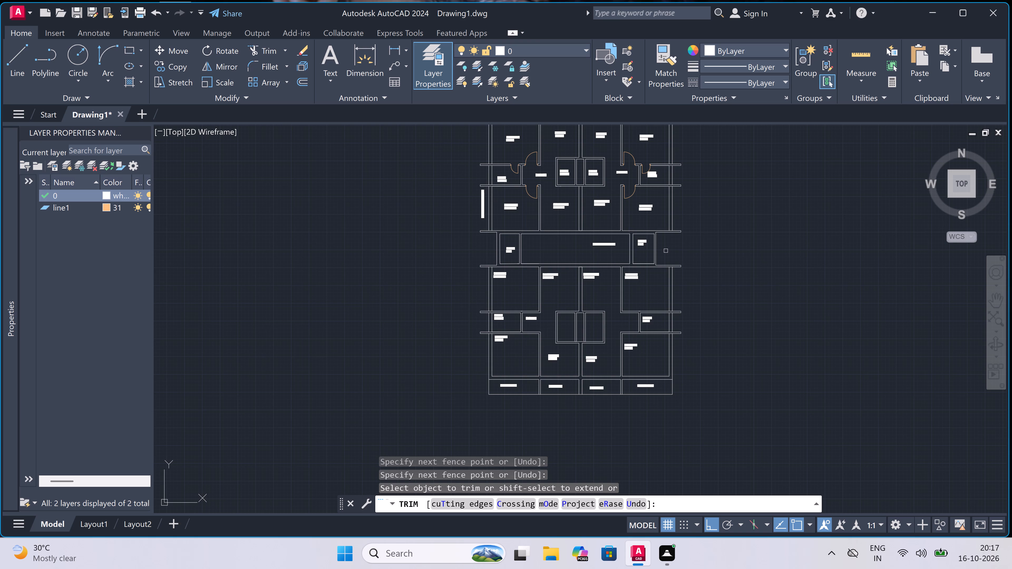
scroll(664, 246, up, 2)
key(Escape)
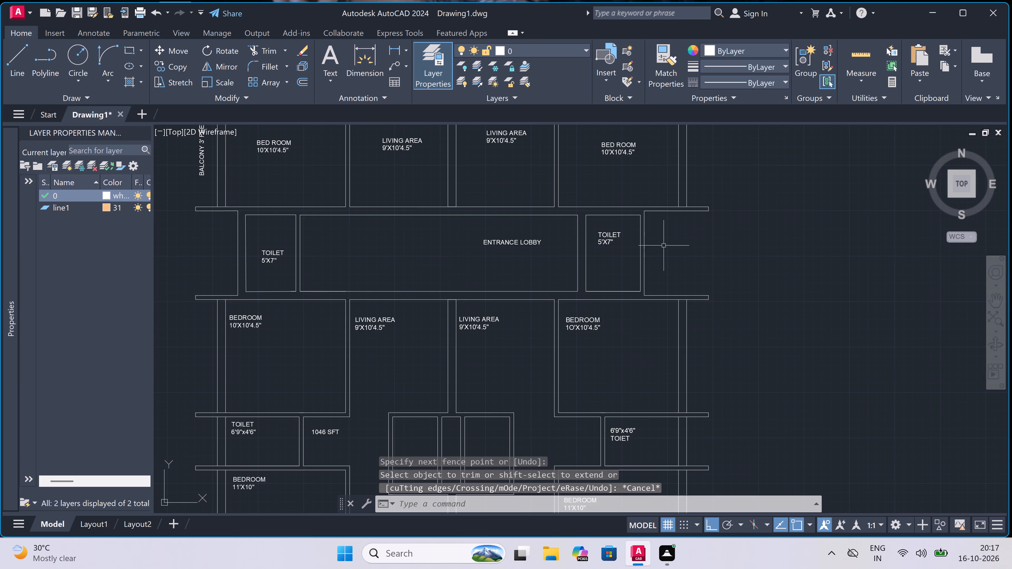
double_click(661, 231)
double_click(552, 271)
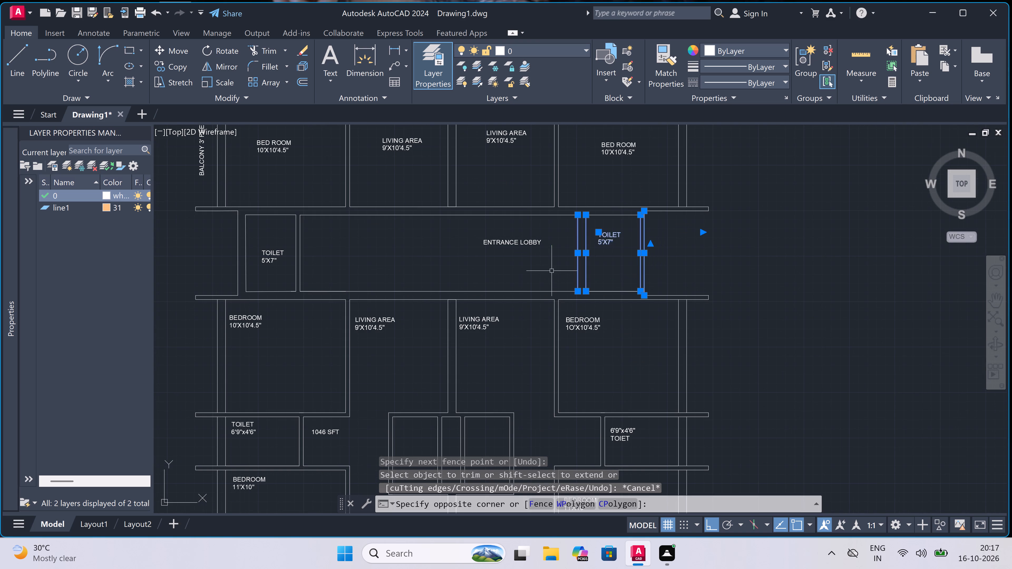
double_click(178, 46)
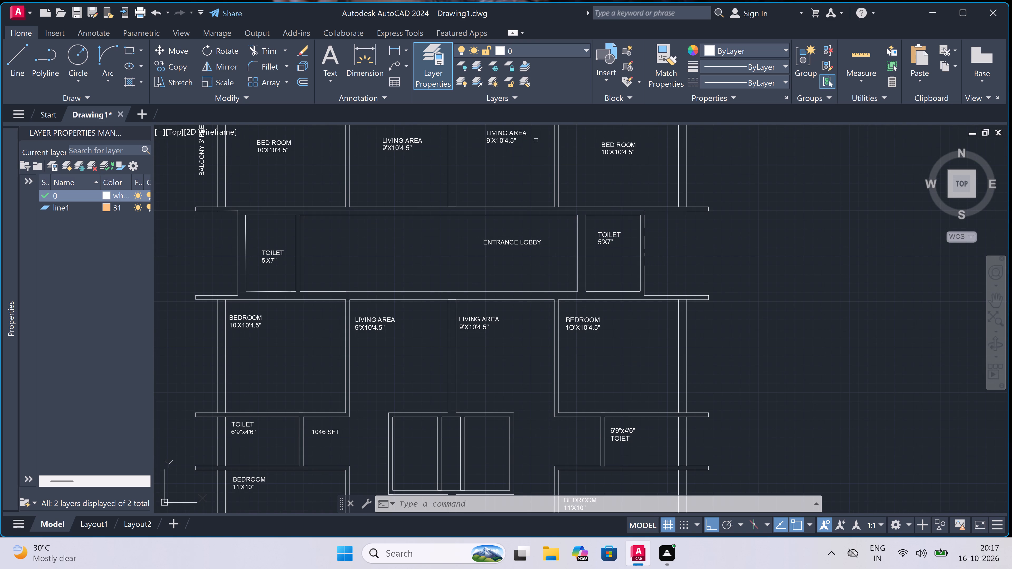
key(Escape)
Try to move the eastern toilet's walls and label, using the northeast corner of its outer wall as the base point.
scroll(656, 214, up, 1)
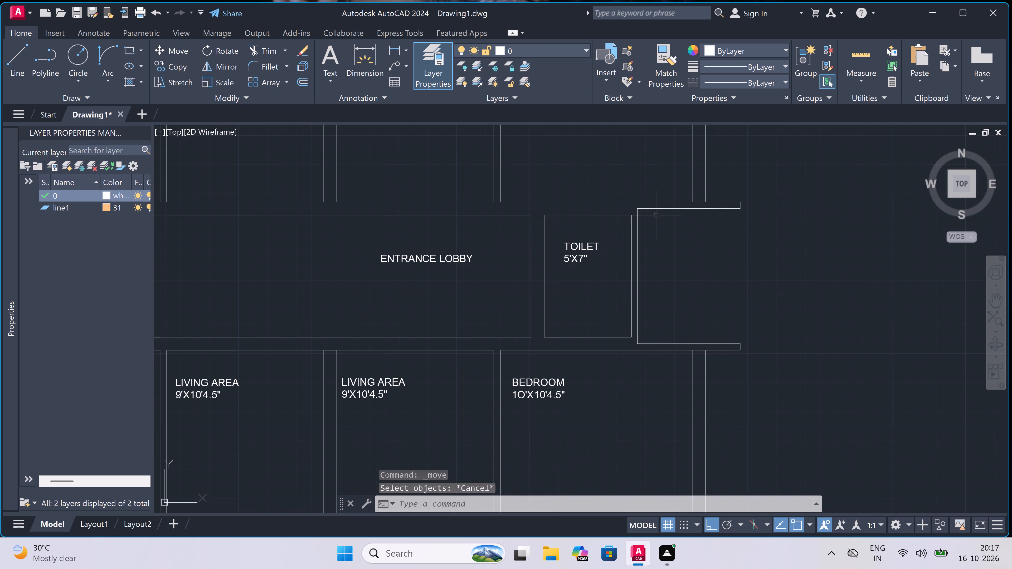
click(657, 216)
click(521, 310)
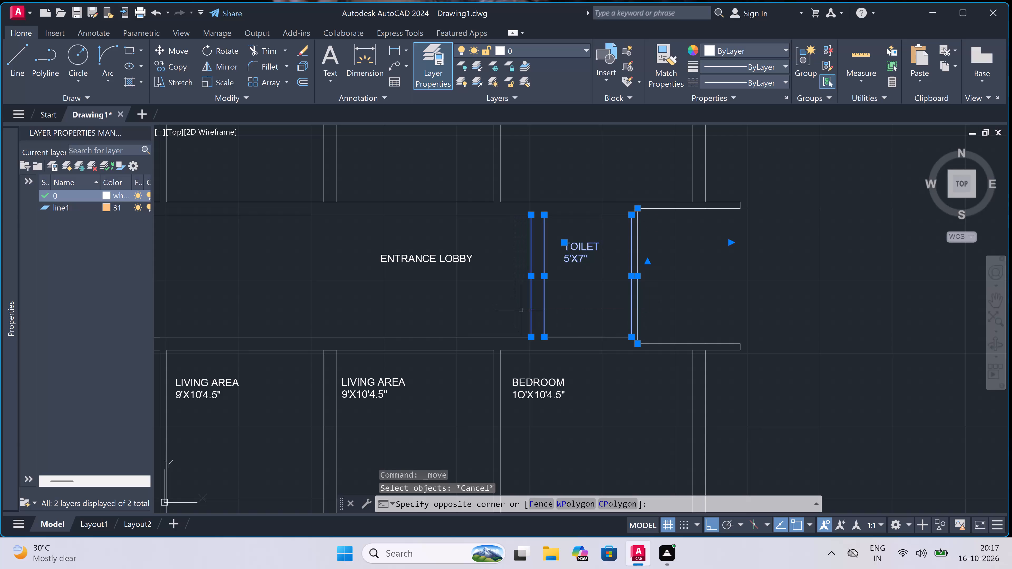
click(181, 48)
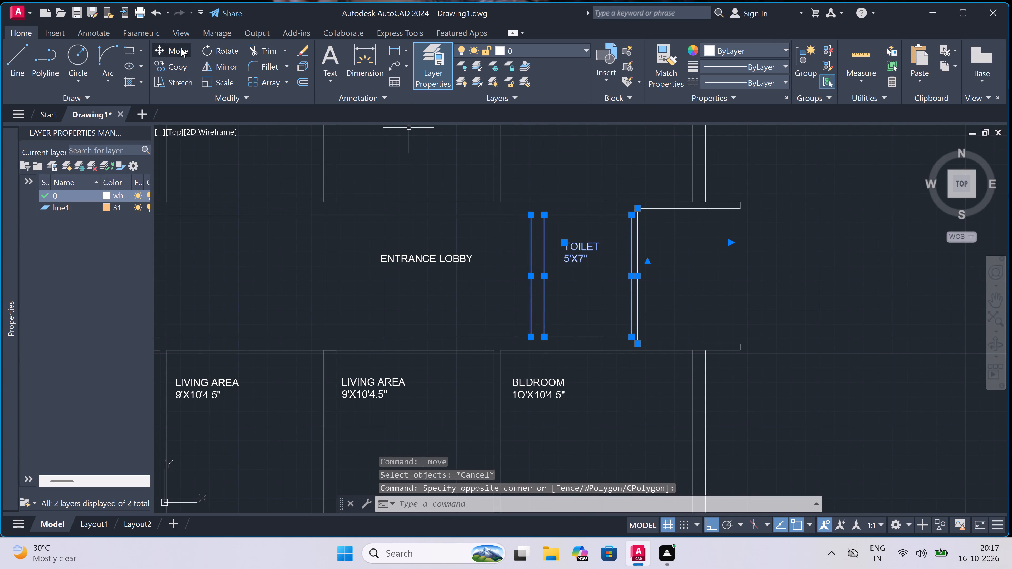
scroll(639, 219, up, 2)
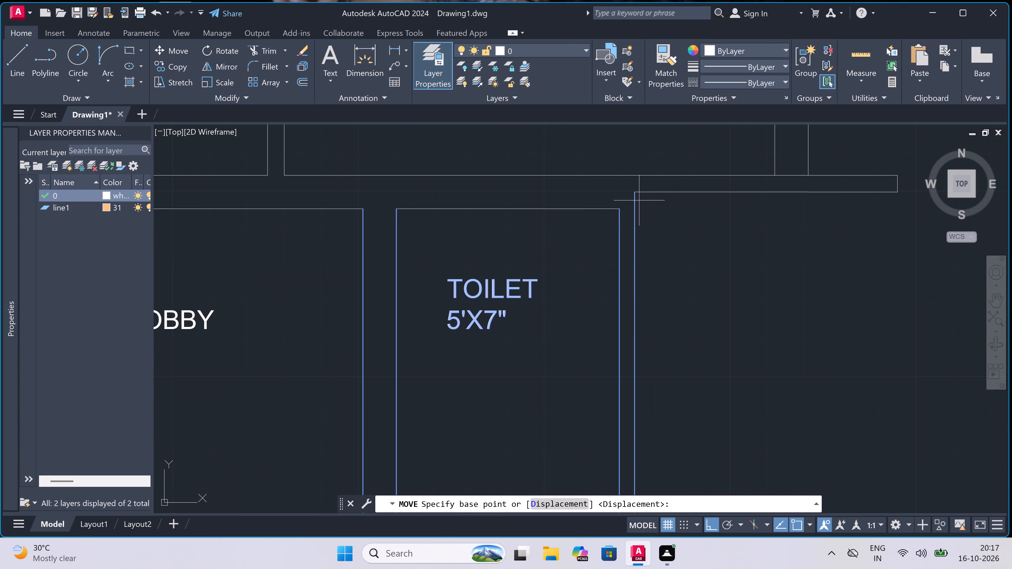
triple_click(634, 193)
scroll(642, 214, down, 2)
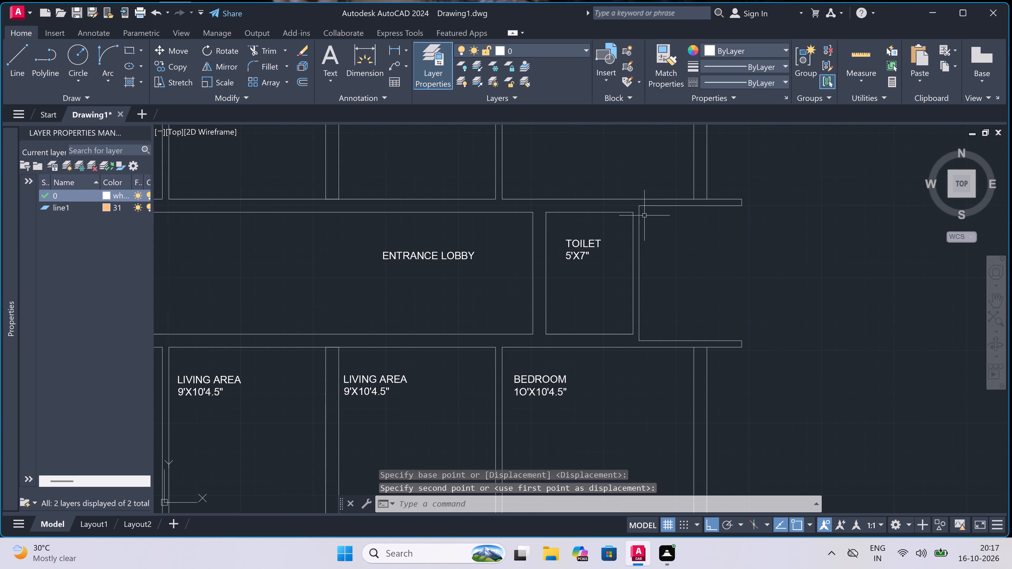
Move the eastern toilet's west wall line, both east wall lines and label slightly east, based on the outer wall's northeast corner.
click(657, 225)
double_click(533, 291)
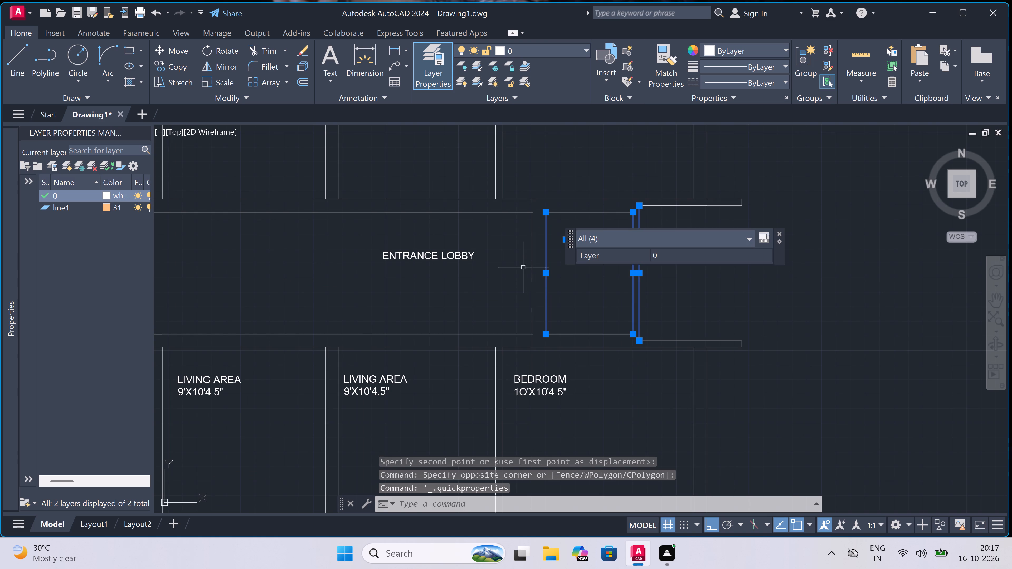
double_click(172, 48)
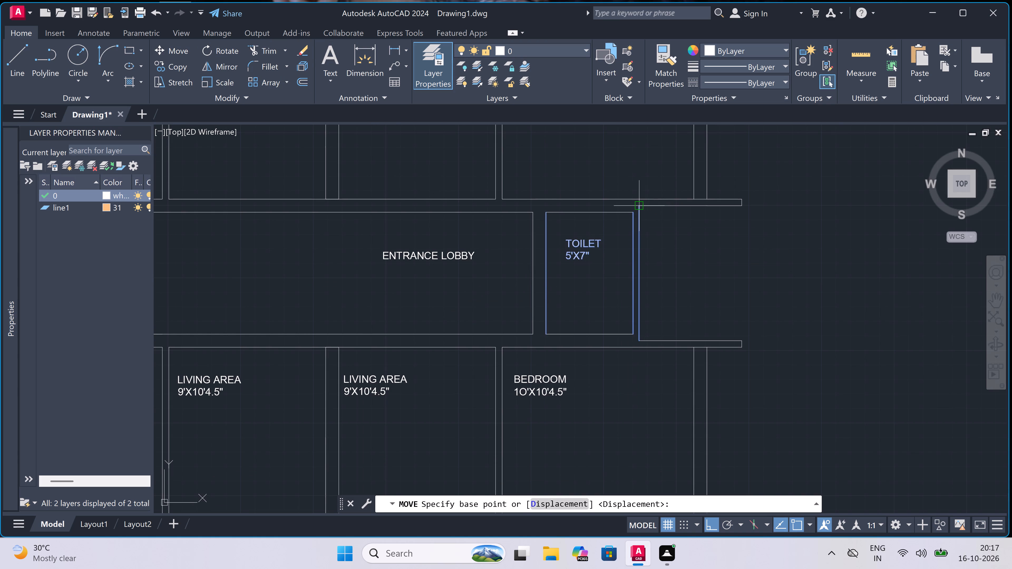
click(638, 204)
click(653, 206)
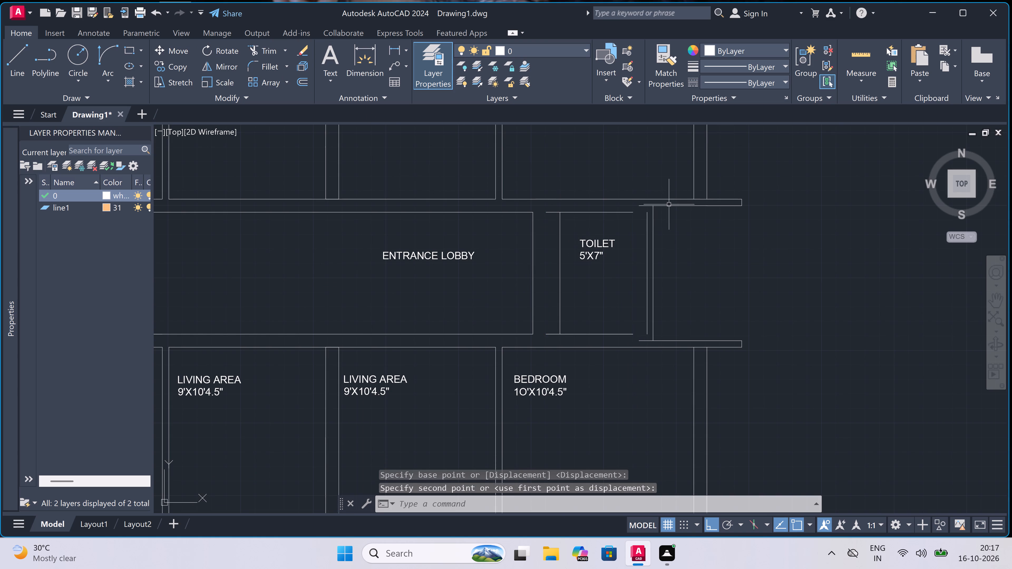
Move the toilet's north inner wall line east so its east end meets the top of the inner east wall line.
double_click(610, 213)
scroll(629, 206, up, 1)
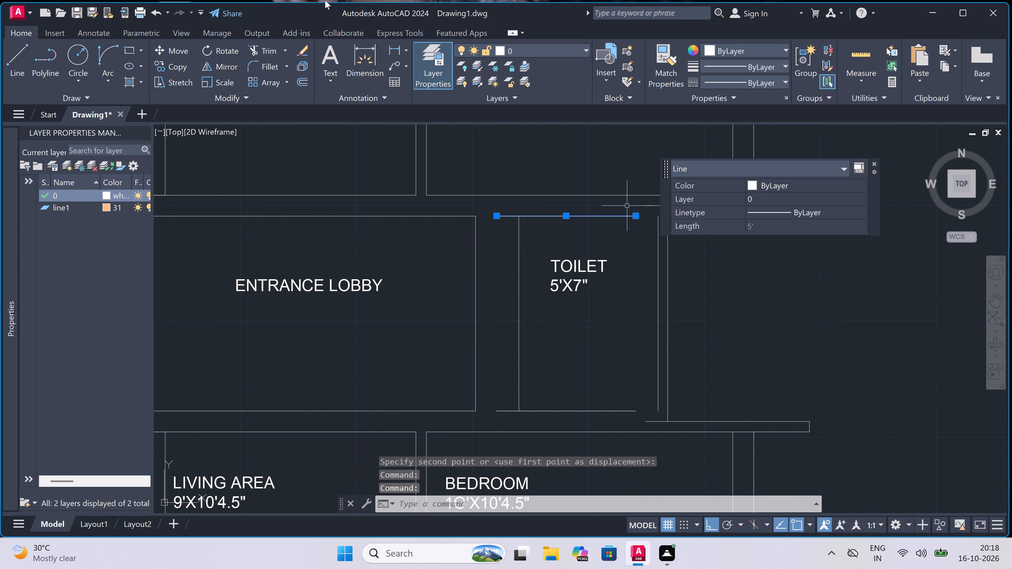
click(171, 50)
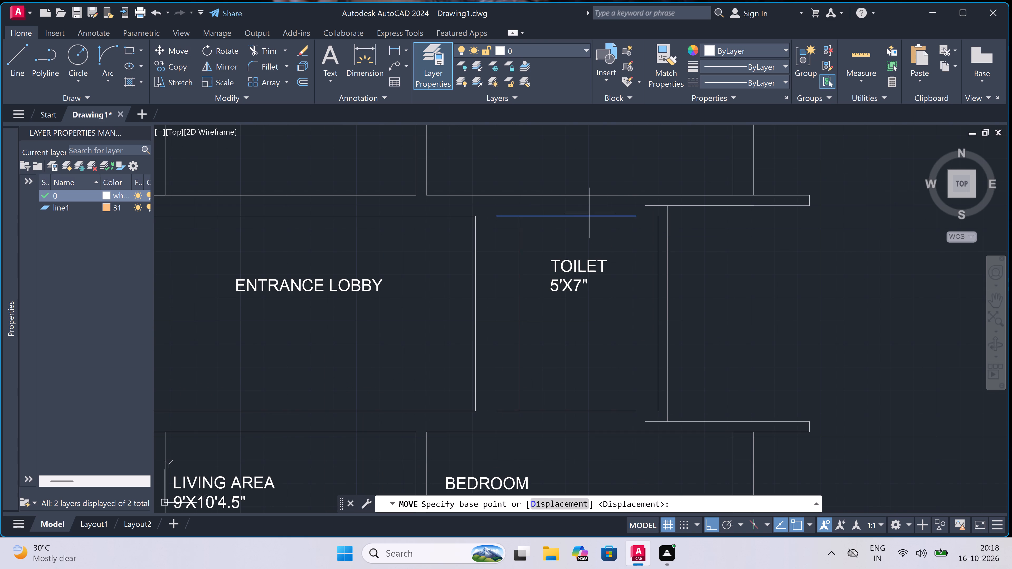
scroll(624, 216, up, 2)
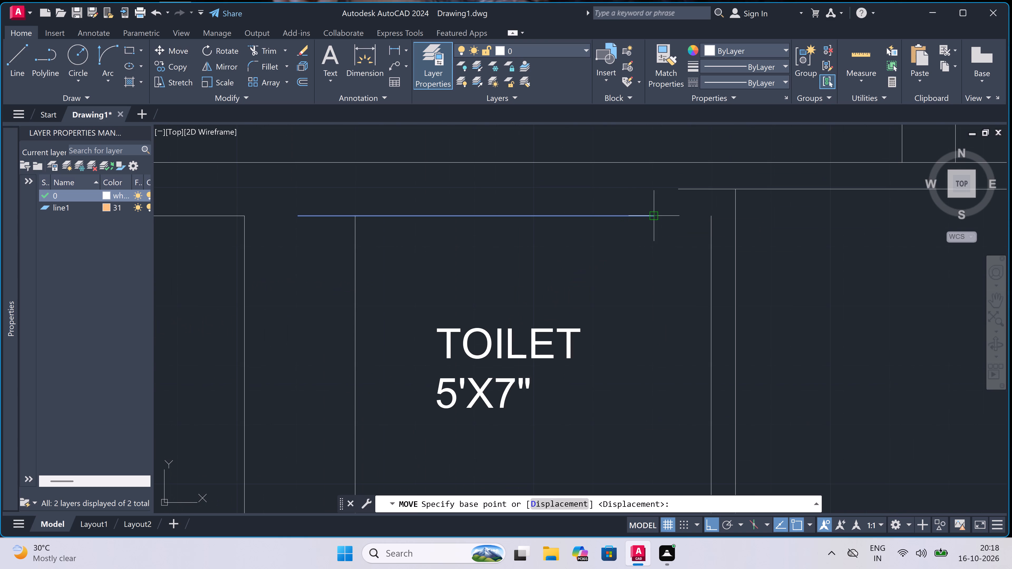
click(655, 213)
click(713, 218)
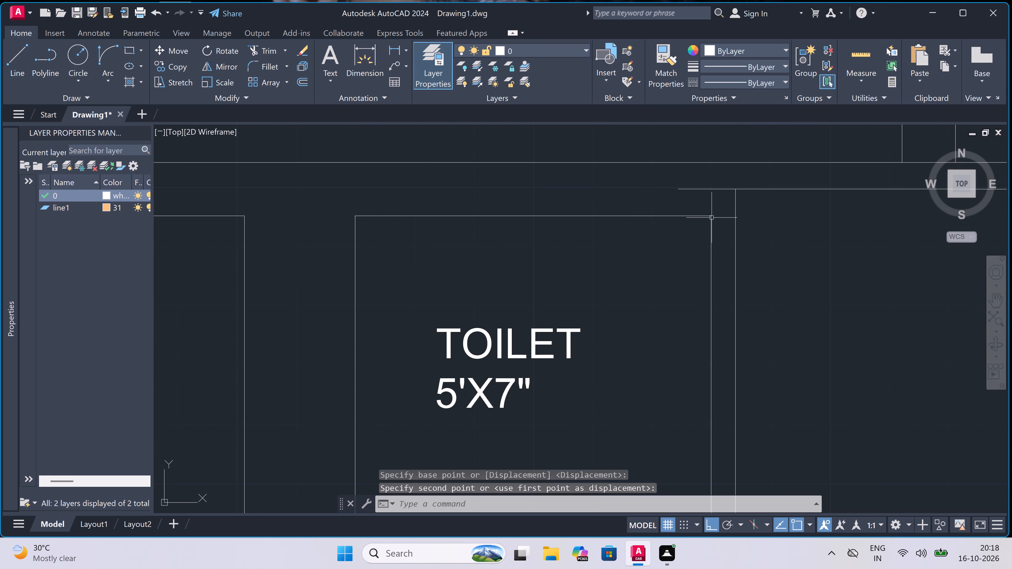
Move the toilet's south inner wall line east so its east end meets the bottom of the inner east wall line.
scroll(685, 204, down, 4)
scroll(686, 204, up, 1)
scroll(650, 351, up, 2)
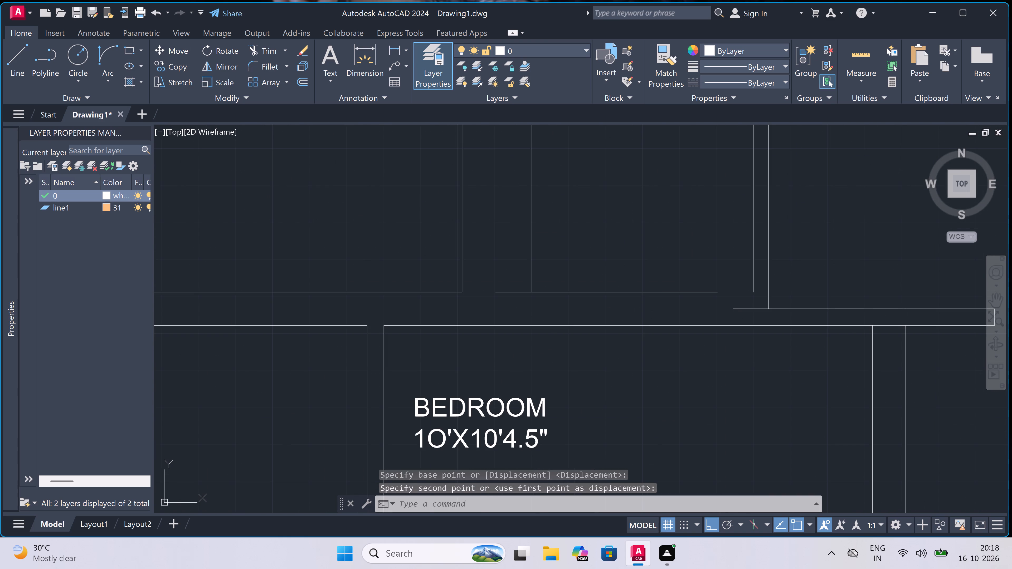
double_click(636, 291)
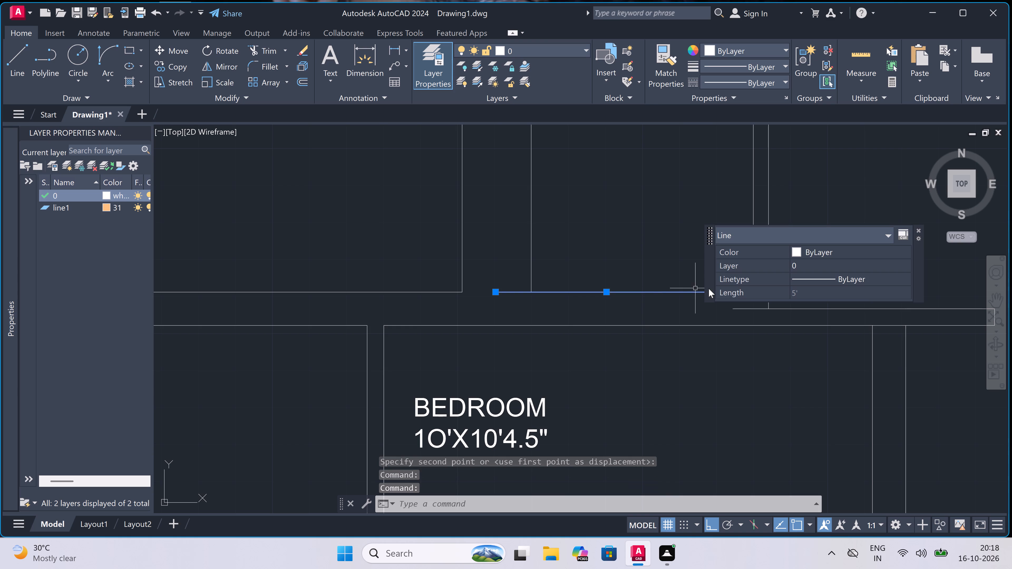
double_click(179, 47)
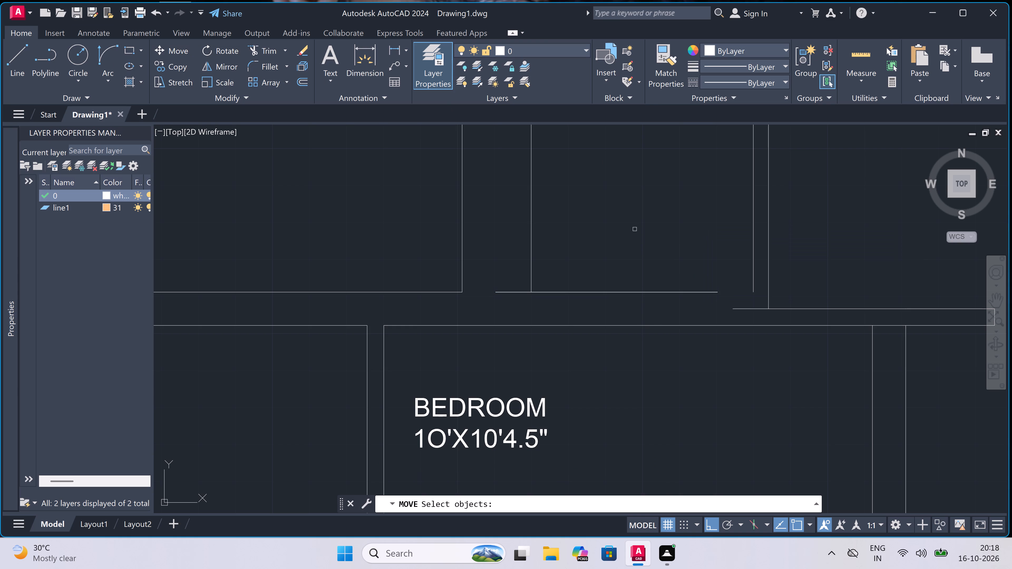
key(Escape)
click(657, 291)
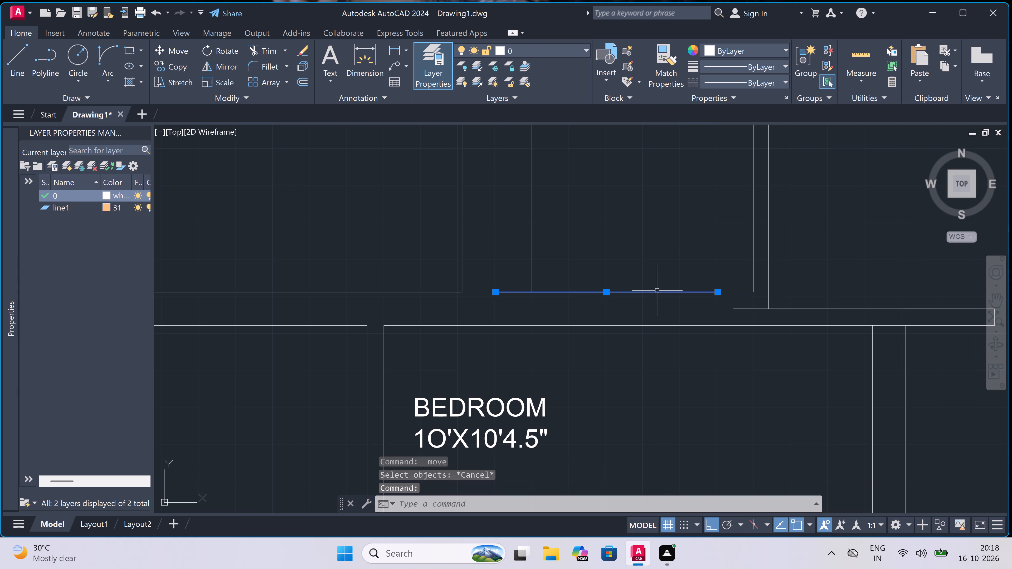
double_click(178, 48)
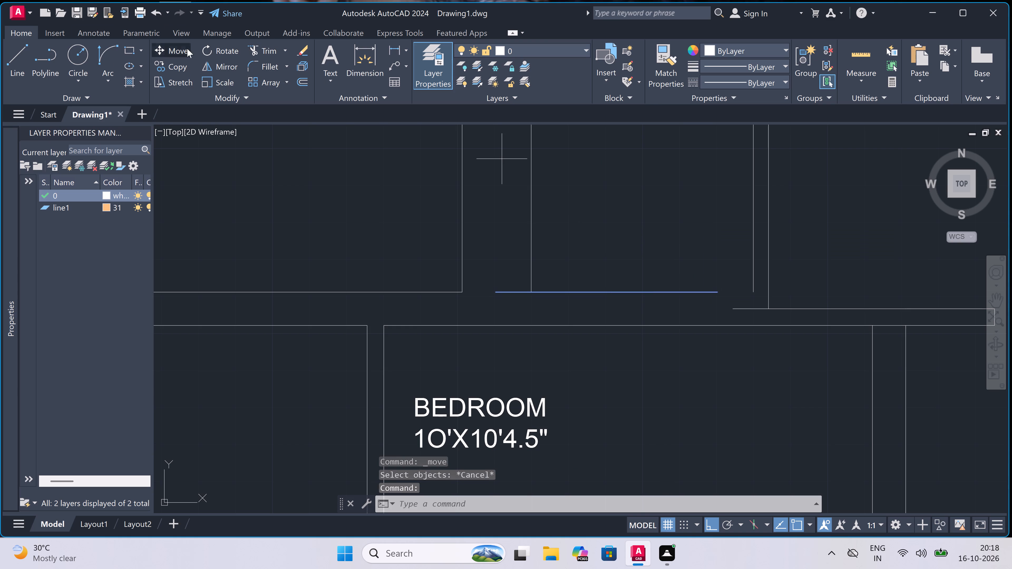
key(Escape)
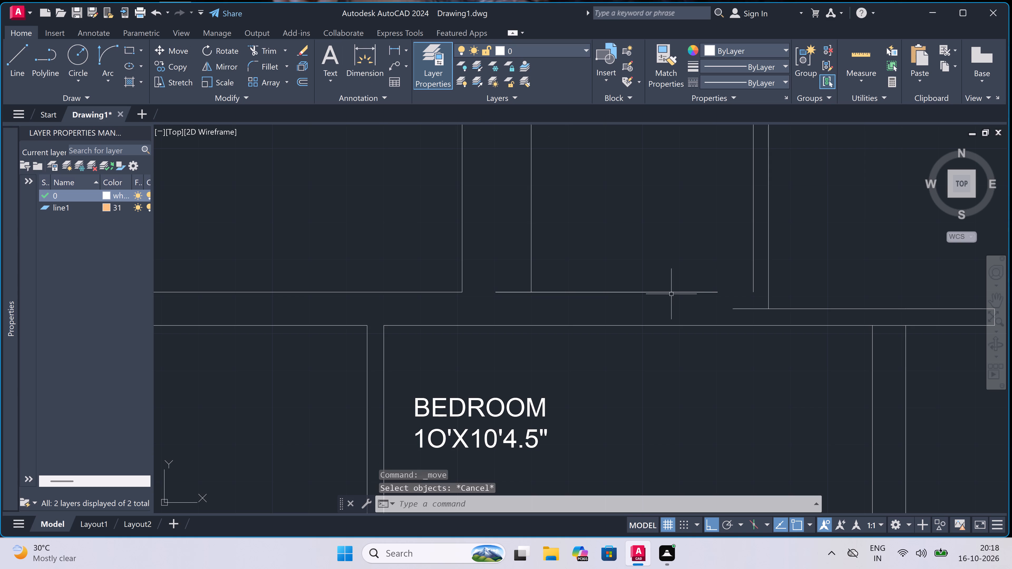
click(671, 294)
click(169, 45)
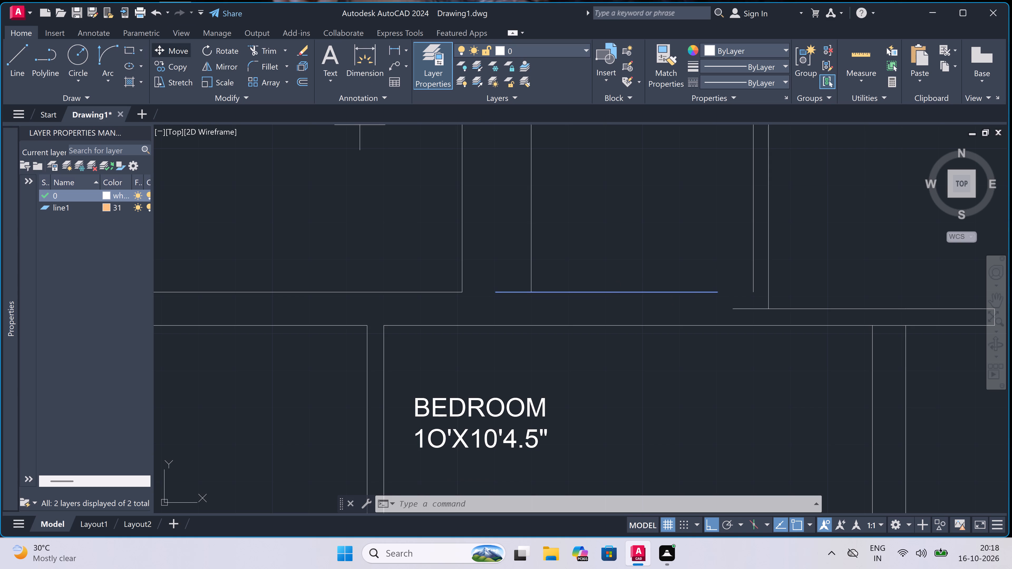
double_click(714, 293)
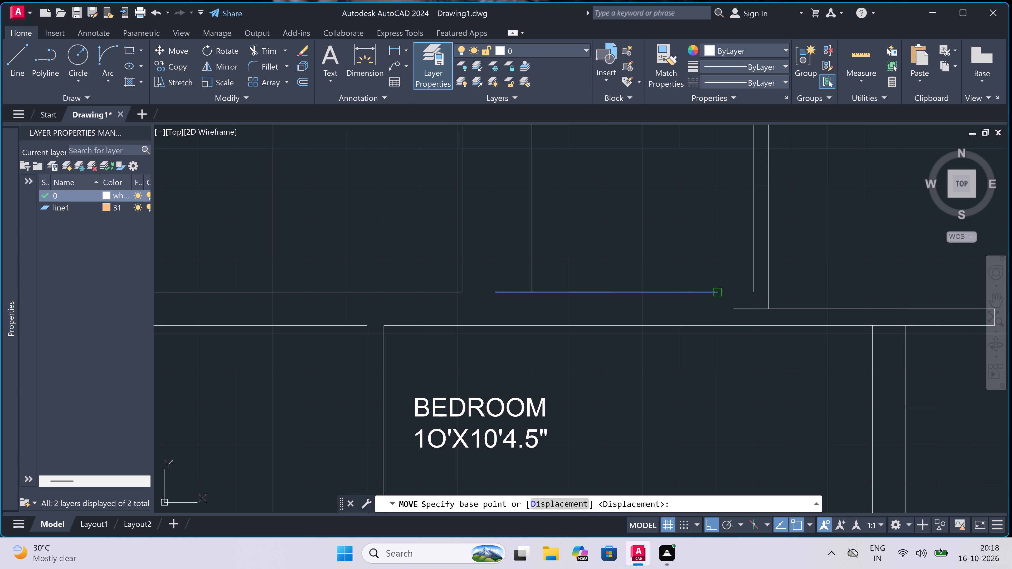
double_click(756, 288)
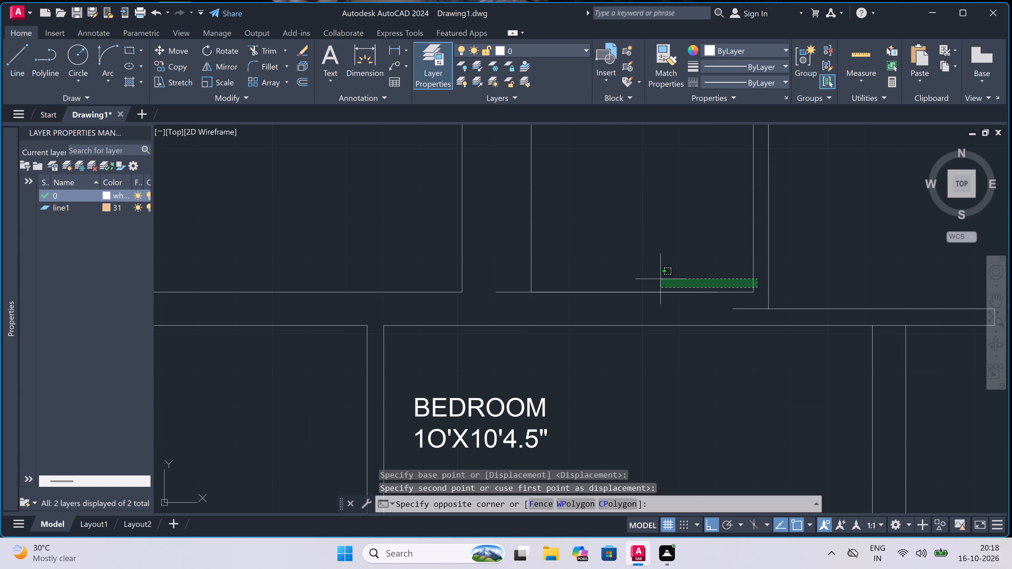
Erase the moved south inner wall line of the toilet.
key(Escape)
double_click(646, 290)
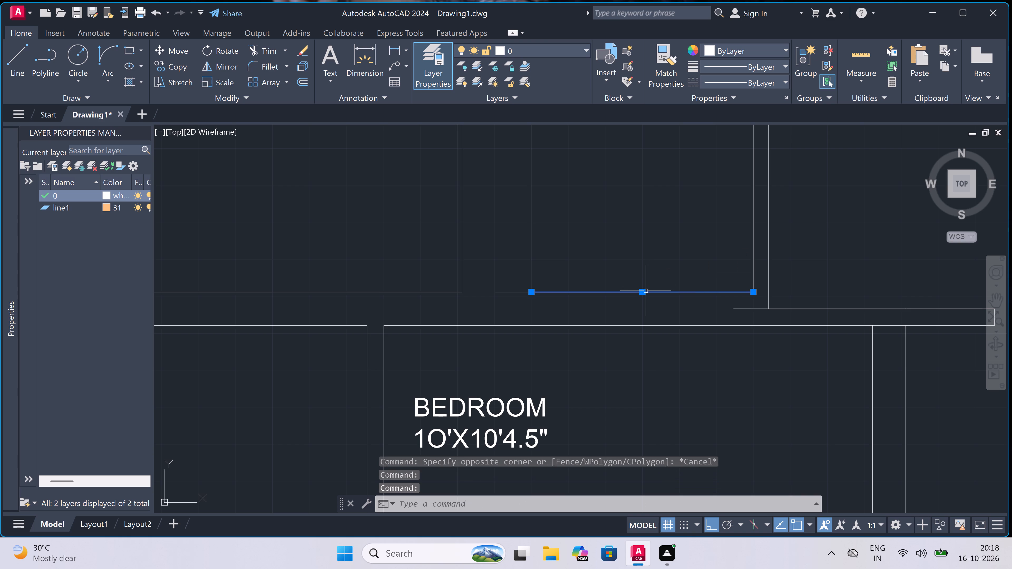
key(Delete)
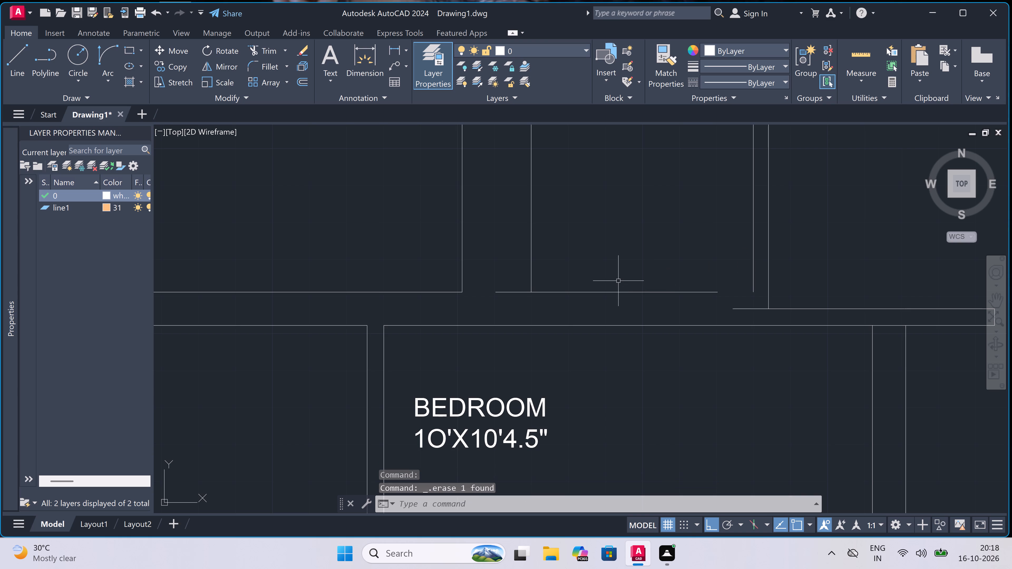
Extend the toilet's remaining south inner wall line east to the inner east wall line.
text(ex)
key(space)
click(623, 303)
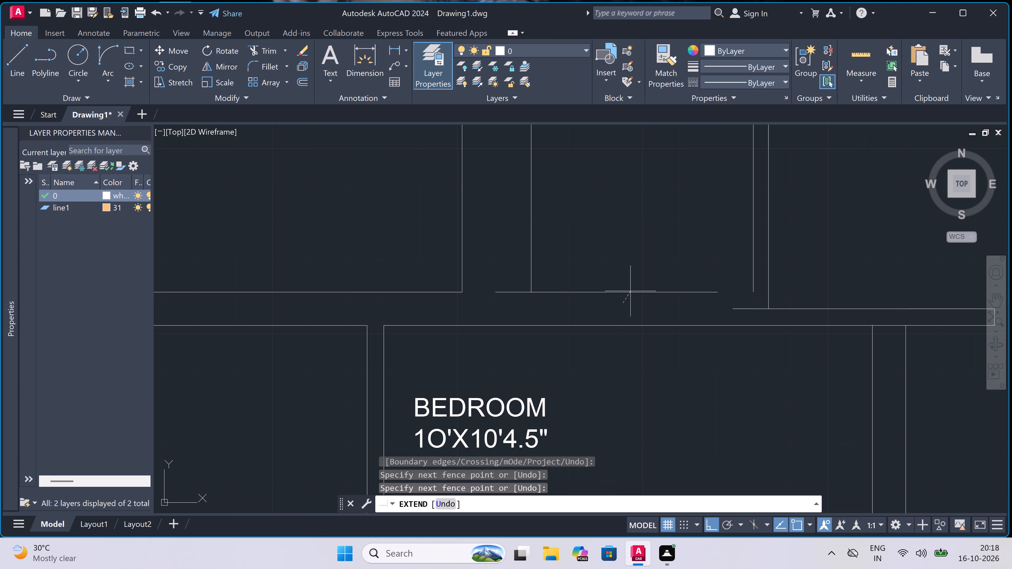
triple_click(654, 251)
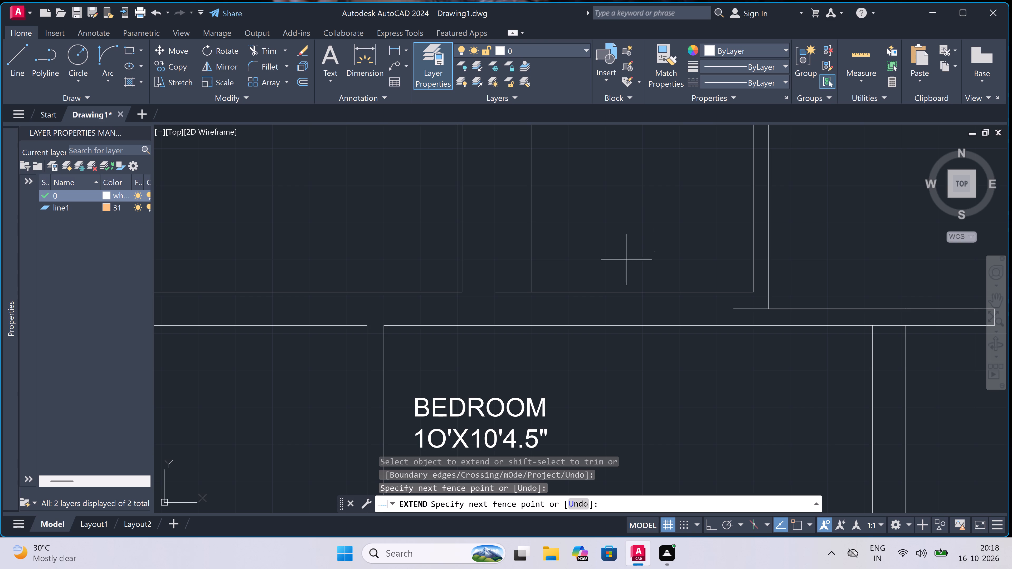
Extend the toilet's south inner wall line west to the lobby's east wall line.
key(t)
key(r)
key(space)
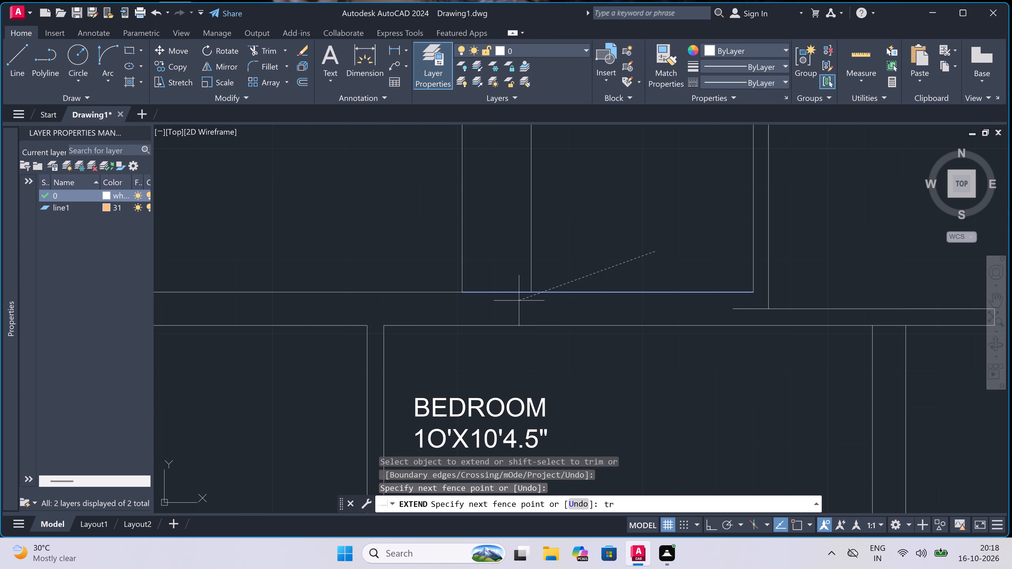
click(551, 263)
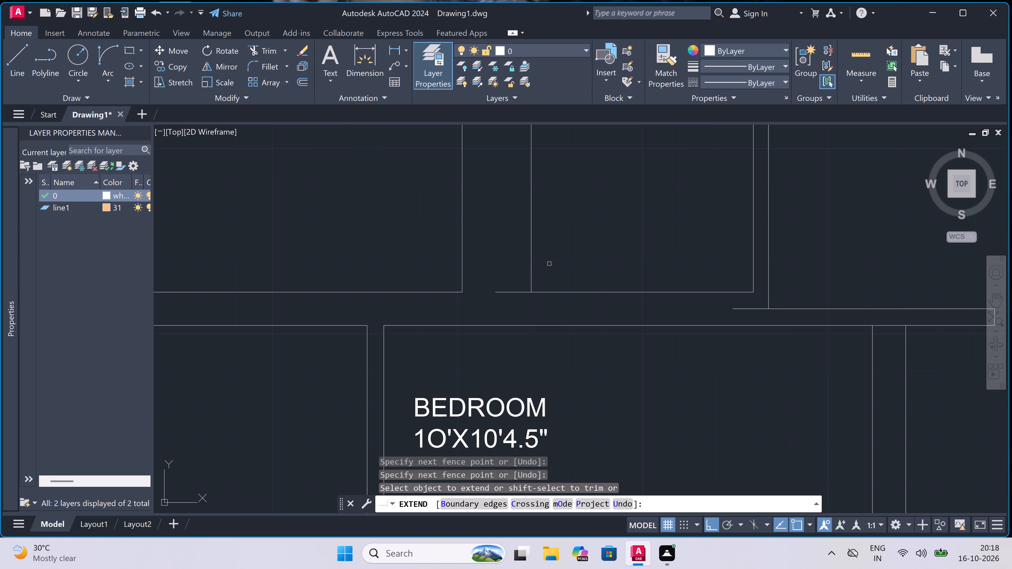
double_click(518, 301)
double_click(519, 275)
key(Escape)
Trim the south wall line segment between the lobby's east wall line and the toilet's west wall line.
text(tr)
key(space)
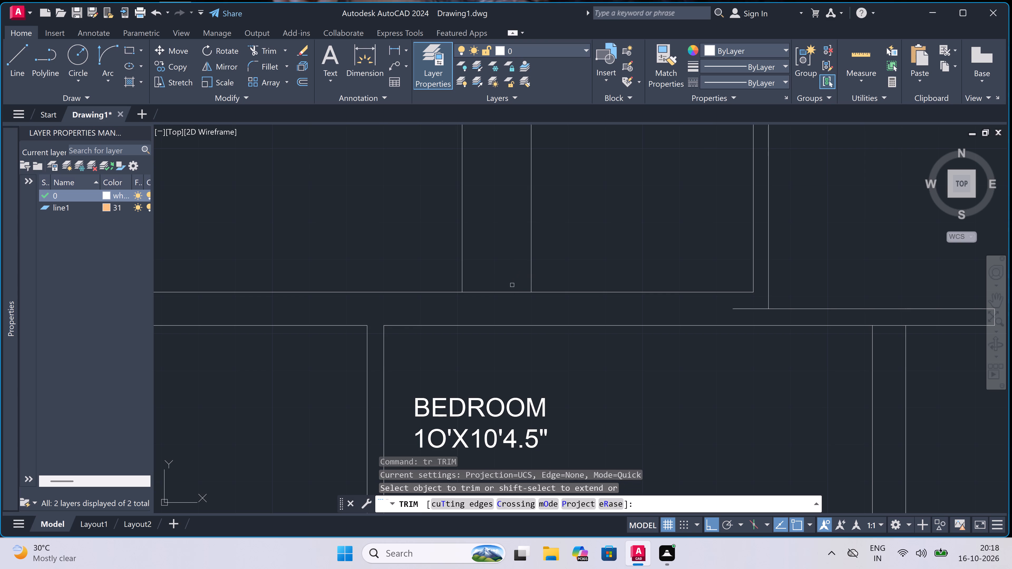
double_click(512, 285)
double_click(512, 305)
Trim the stubs of the north and south projection lines that extend west past the toilet's outer east wall face.
scroll(519, 305, down, 3)
scroll(518, 263, up, 2)
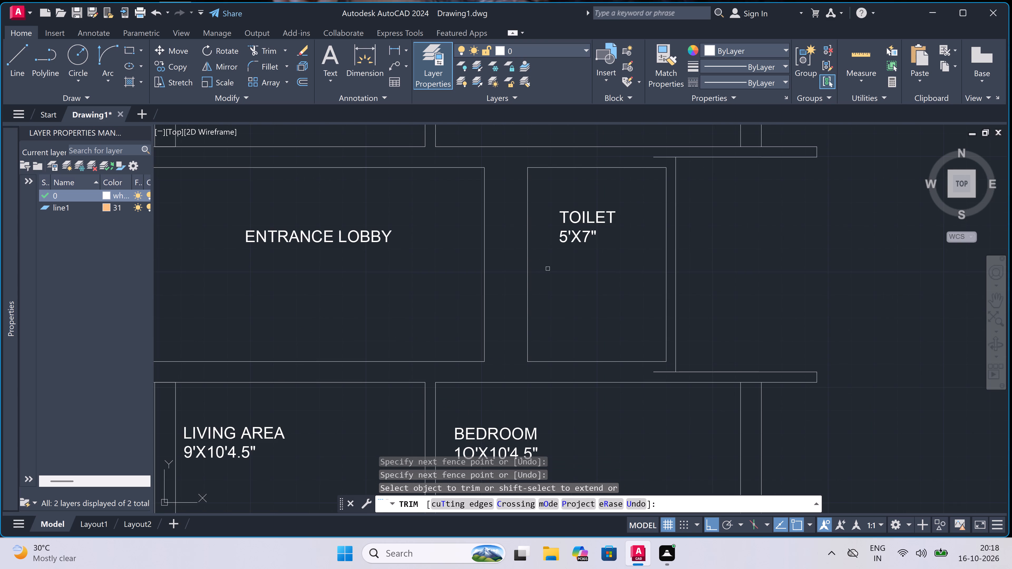
scroll(660, 158, up, 2)
click(666, 156)
scroll(666, 156, down, 4)
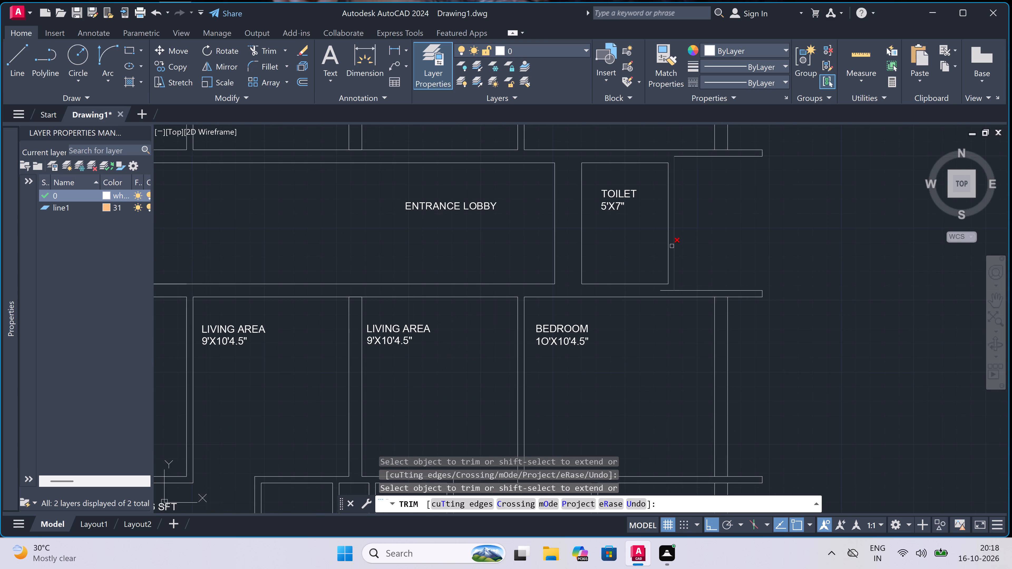
scroll(671, 256, up, 3)
click(678, 401)
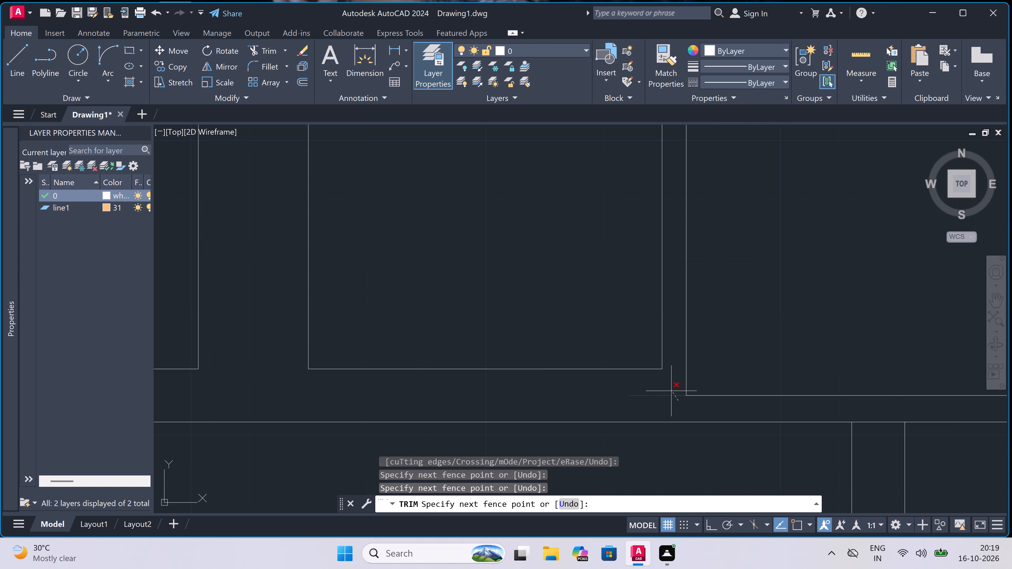
click(664, 391)
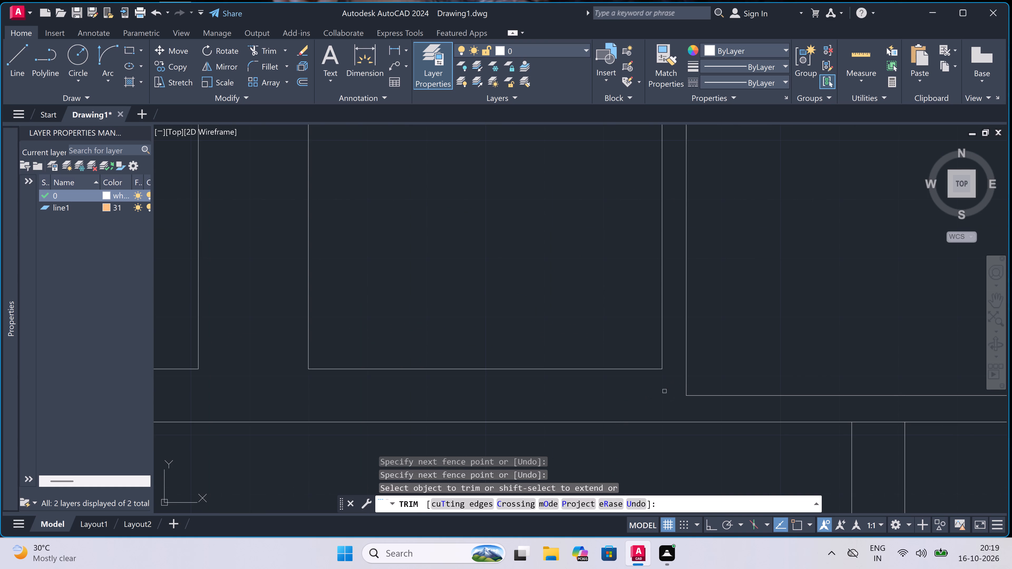
key(Escape)
Draw a line from the lobby's northeast inner corner to the toilet's northwest inner corner, continuing 9" back west.
scroll(590, 386, down, 3)
scroll(598, 355, up, 2)
scroll(597, 225, down, 2)
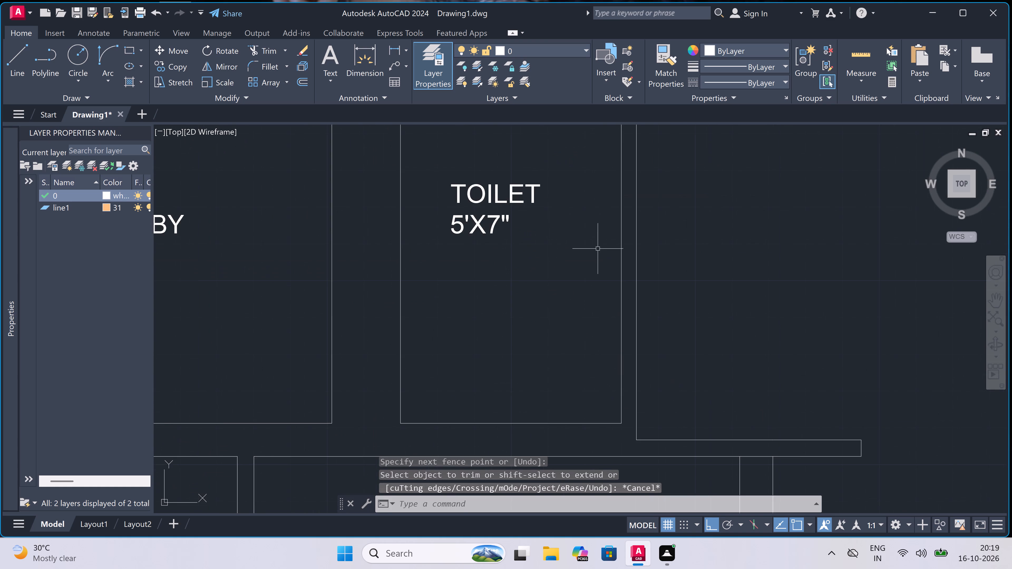
scroll(505, 185, up, 2)
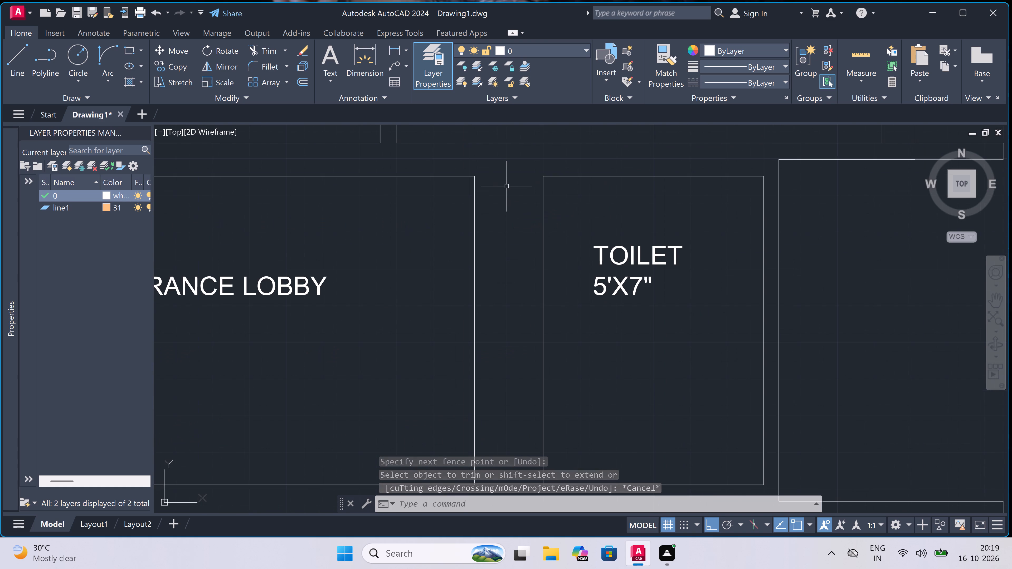
key(l)
key(space)
triple_click(475, 174)
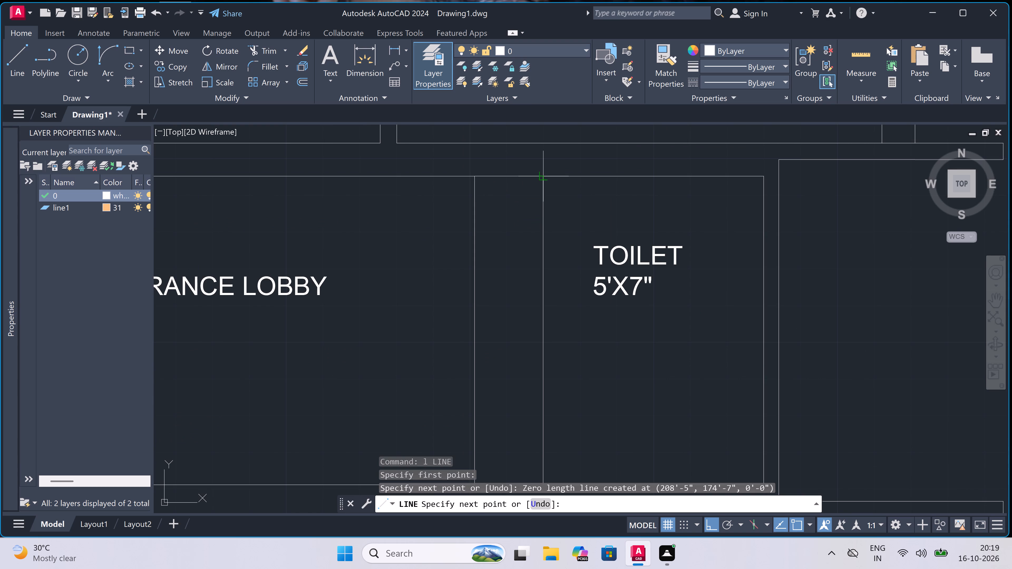
click(546, 176)
text(9")
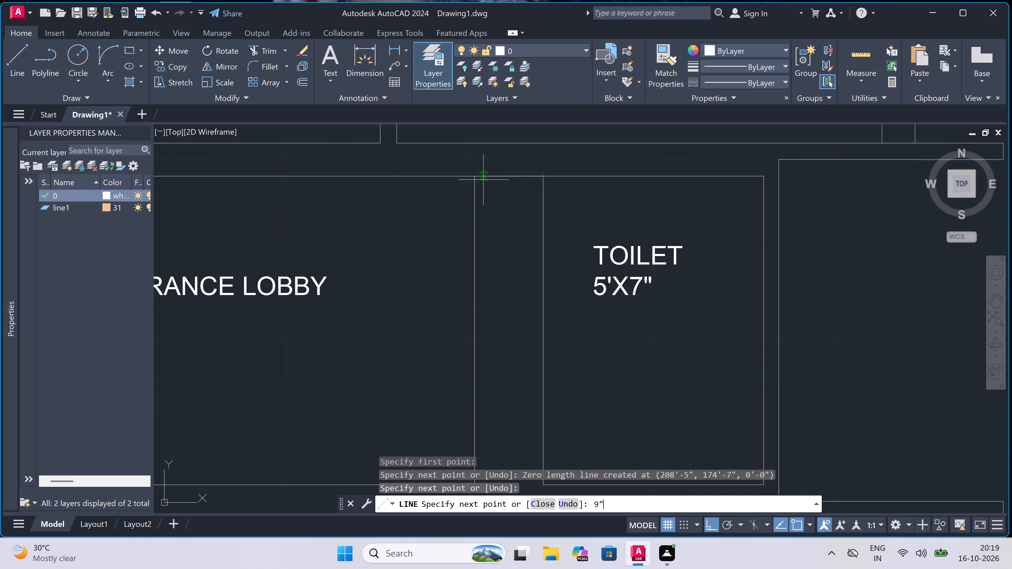
key(space)
Continue the line south to form the lobby's new east wall face, then along the south wall from the old lobby corner to the toilet's southwest inner corner.
scroll(483, 180, down, 4)
scroll(497, 234, up, 3)
scroll(464, 159, up, 2)
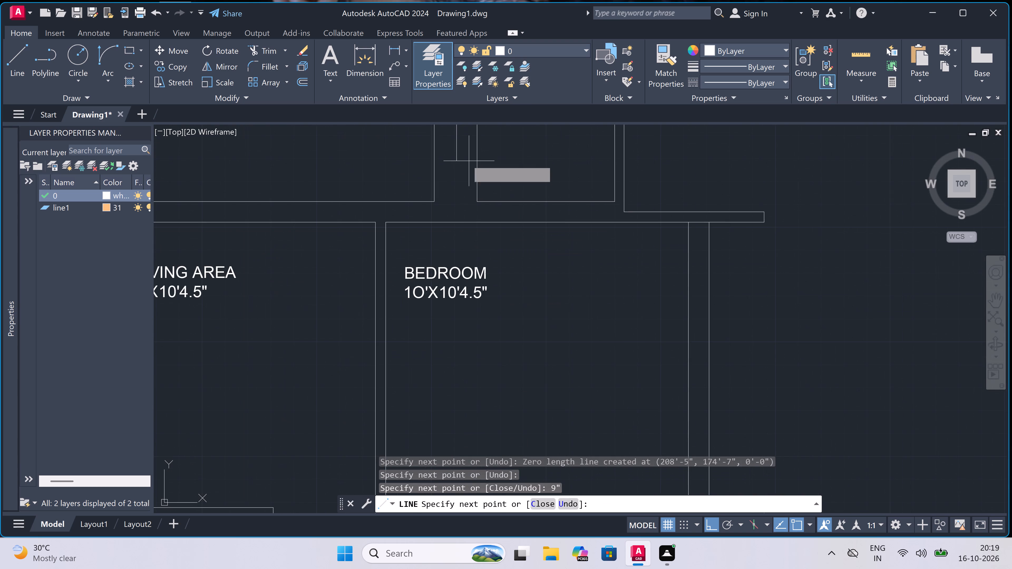
scroll(464, 159, up, 1)
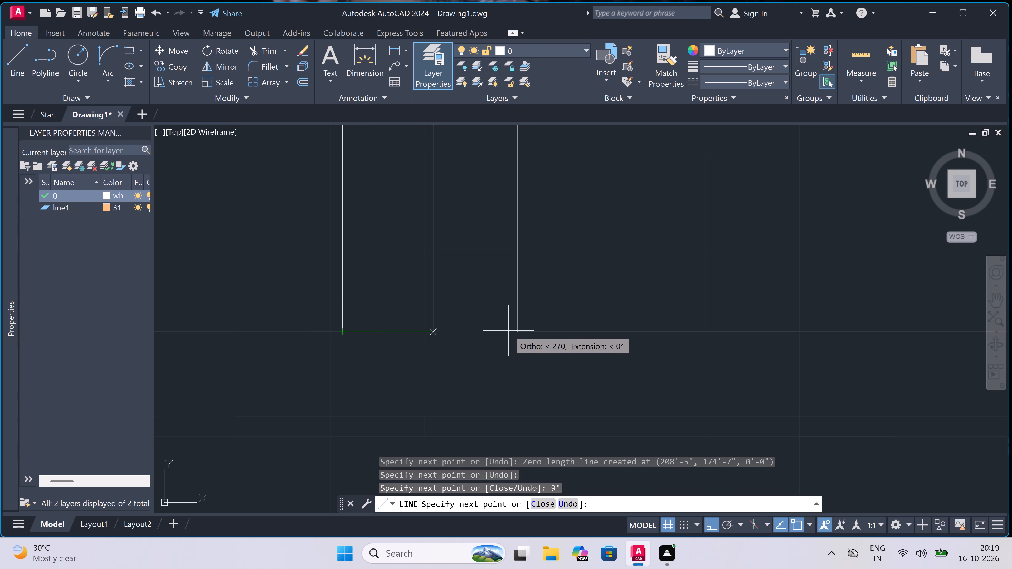
triple_click(429, 333)
click(342, 330)
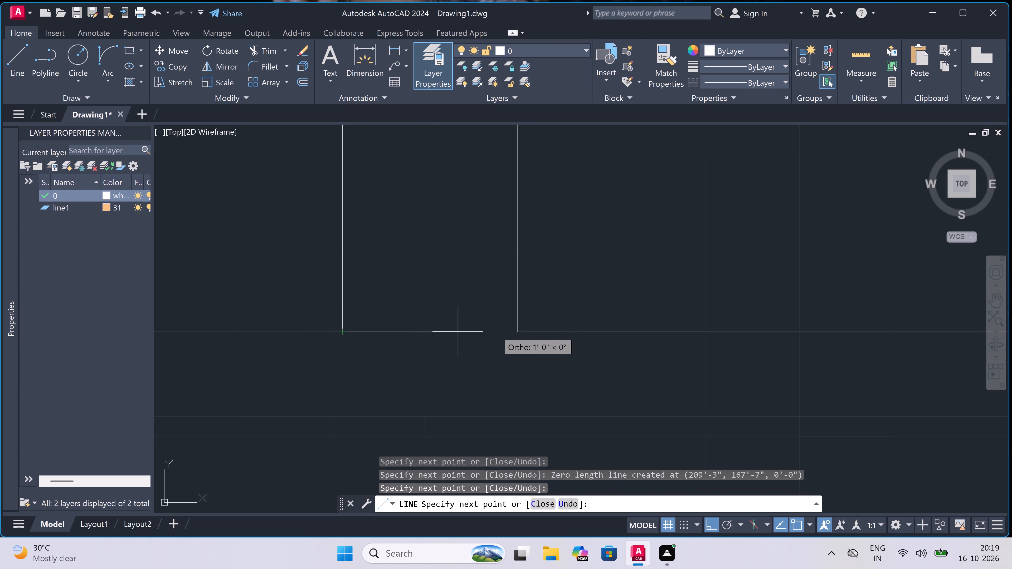
click(517, 329)
key(Escape)
Trim away the lobby's old east wall line just west of the new wall face.
scroll(518, 330, down, 6)
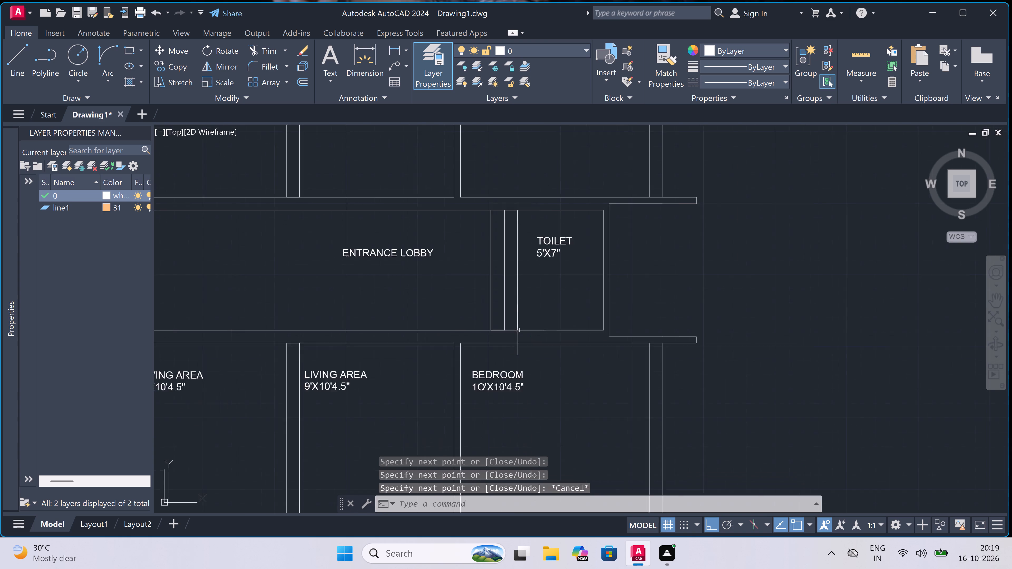
scroll(518, 330, down, 2)
scroll(511, 303, up, 2)
text(tr)
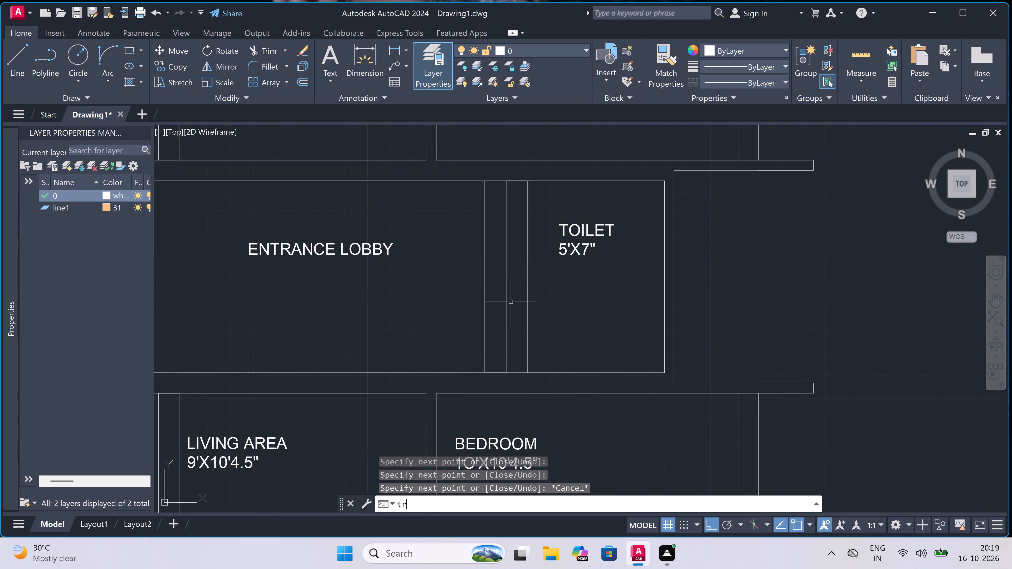
key(space)
click(489, 286)
click(461, 285)
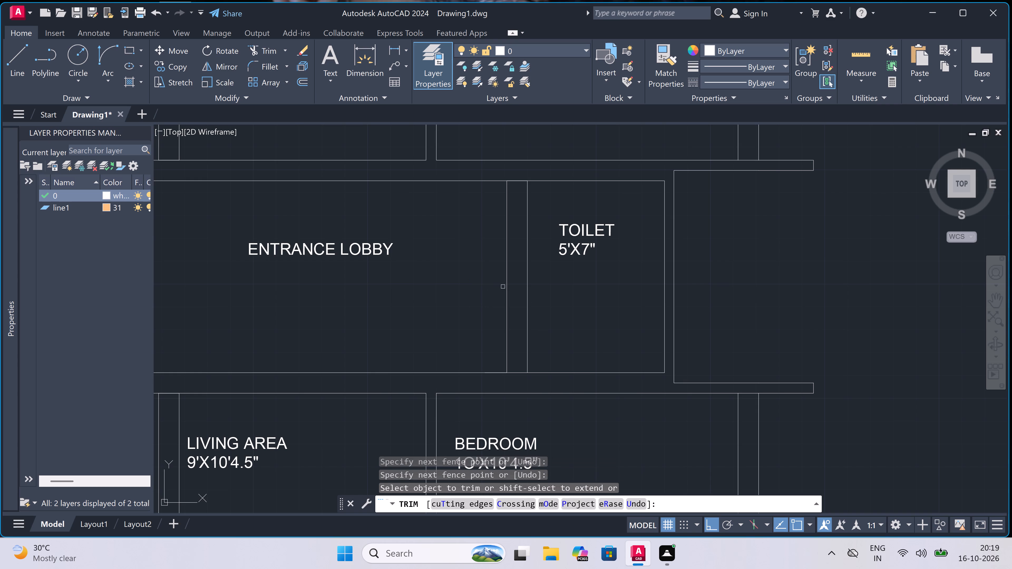
Trim the north and south line segments that cross the ends of the 9" wall between the lobby and the eastern toilet.
click(517, 382)
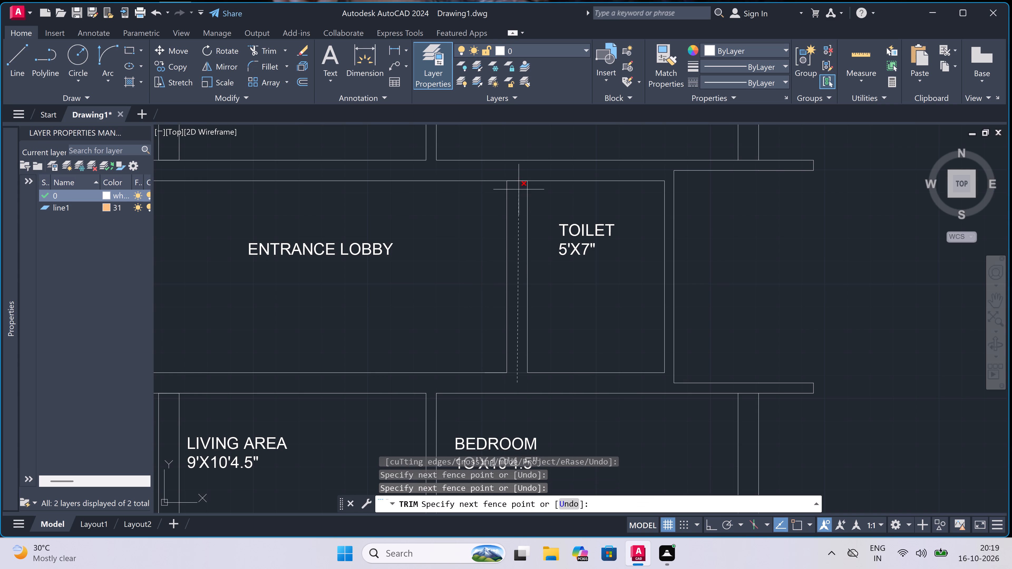
double_click(518, 180)
scroll(606, 207, down, 1)
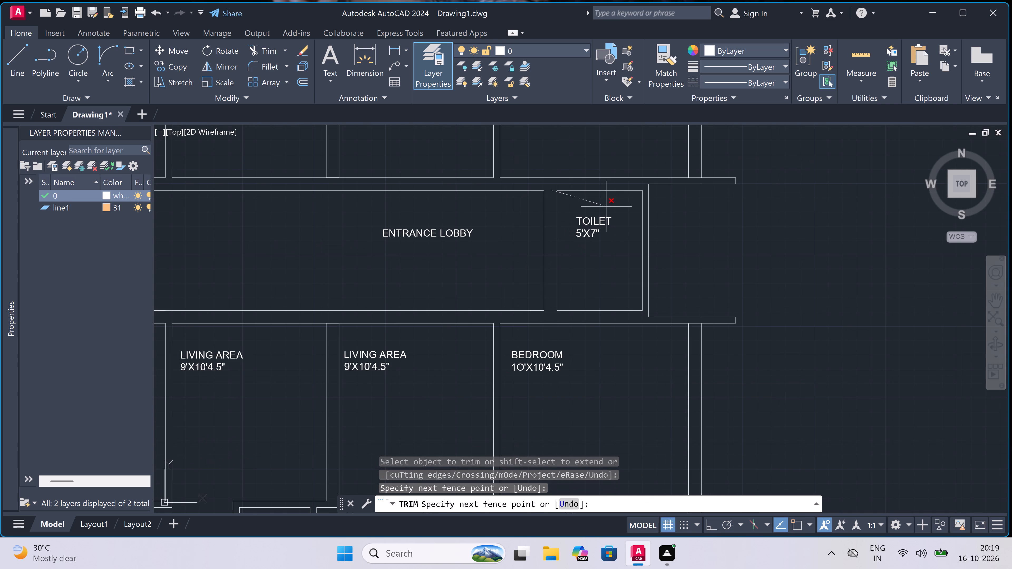
key(Escape)
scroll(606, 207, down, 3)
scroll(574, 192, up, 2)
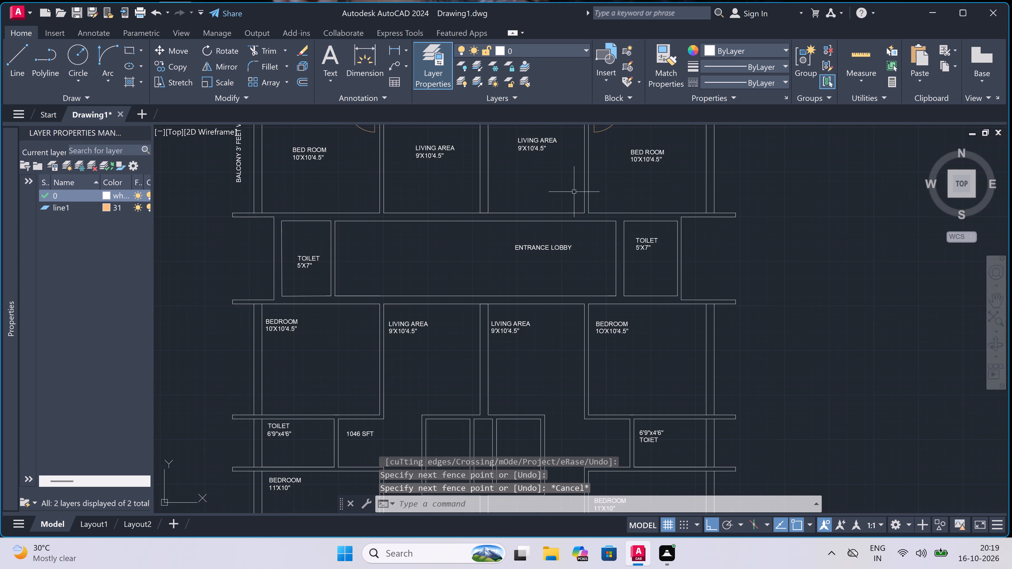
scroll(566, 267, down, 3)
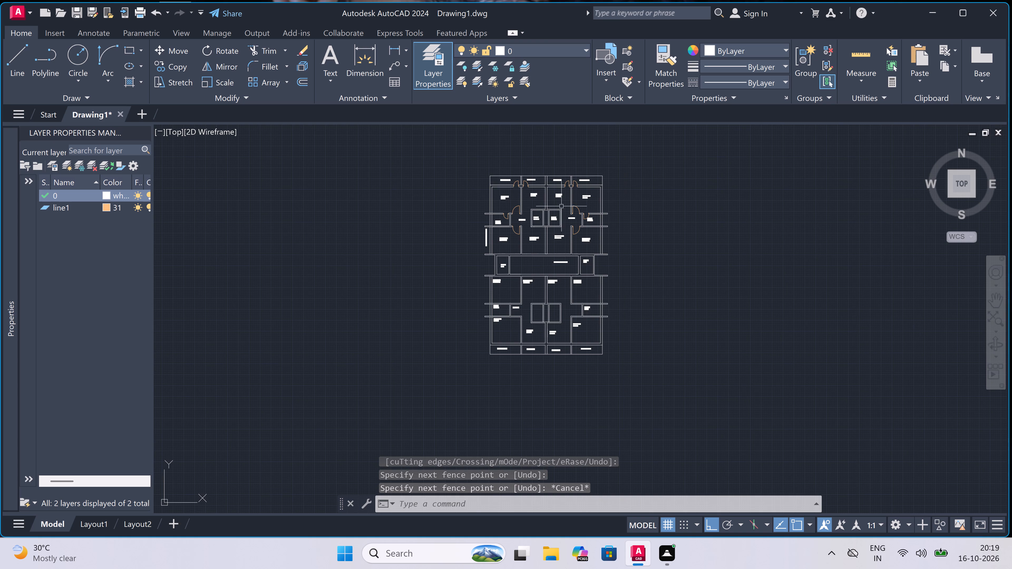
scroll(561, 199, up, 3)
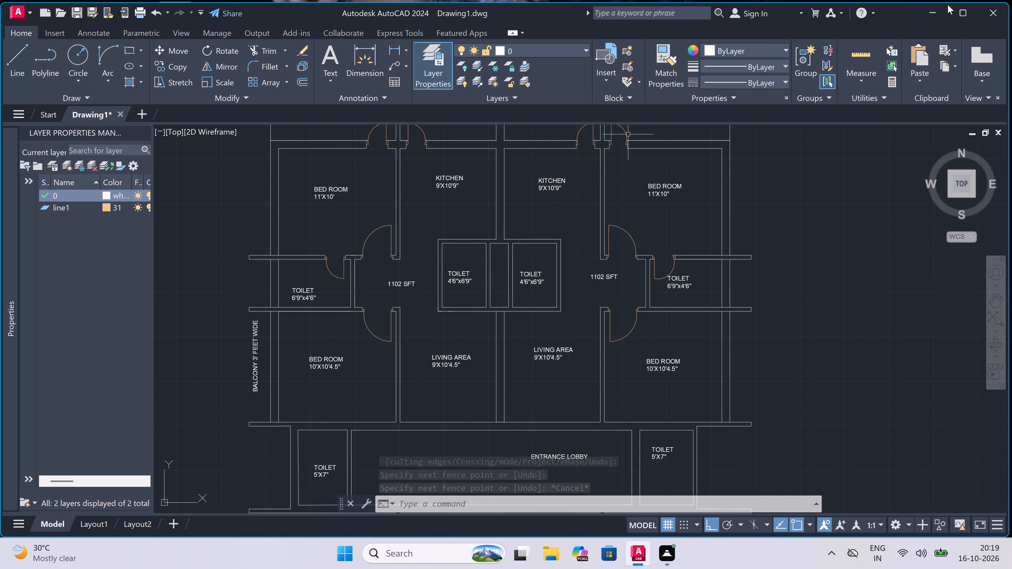
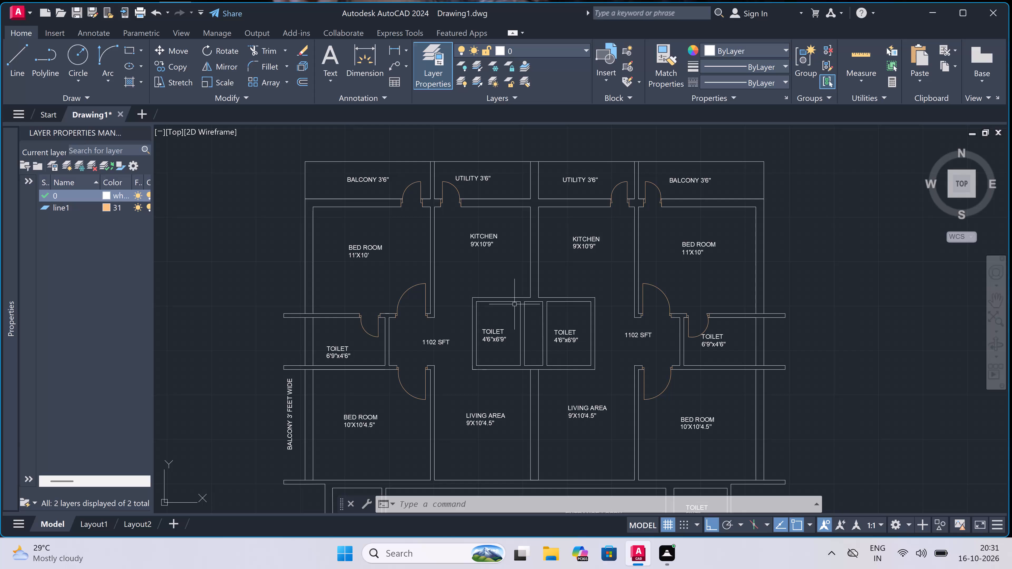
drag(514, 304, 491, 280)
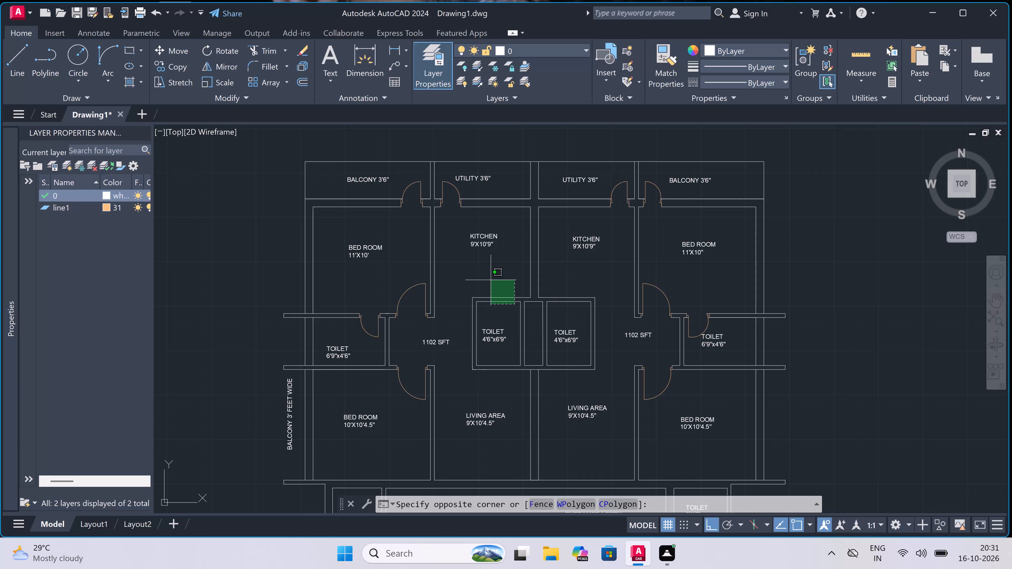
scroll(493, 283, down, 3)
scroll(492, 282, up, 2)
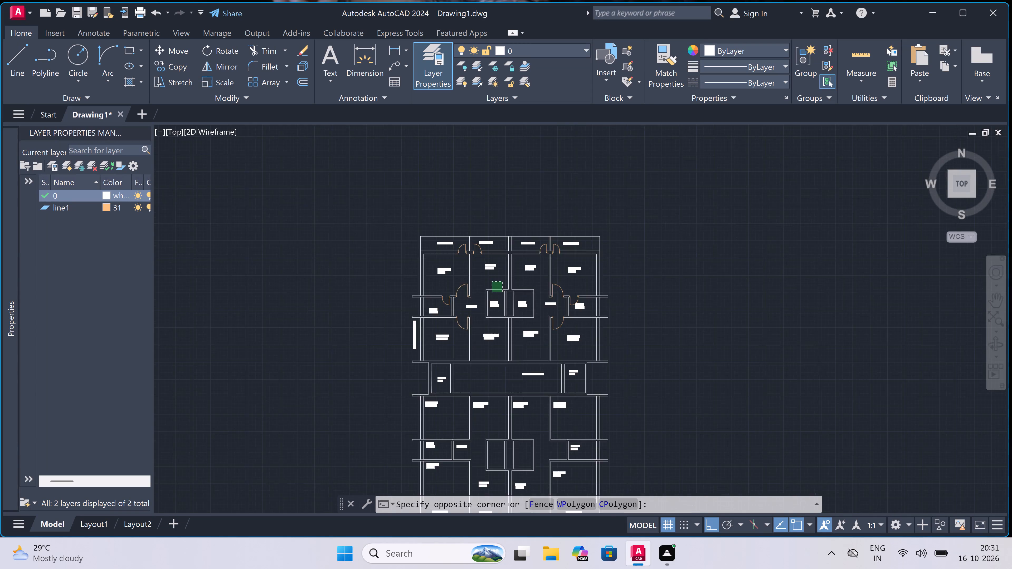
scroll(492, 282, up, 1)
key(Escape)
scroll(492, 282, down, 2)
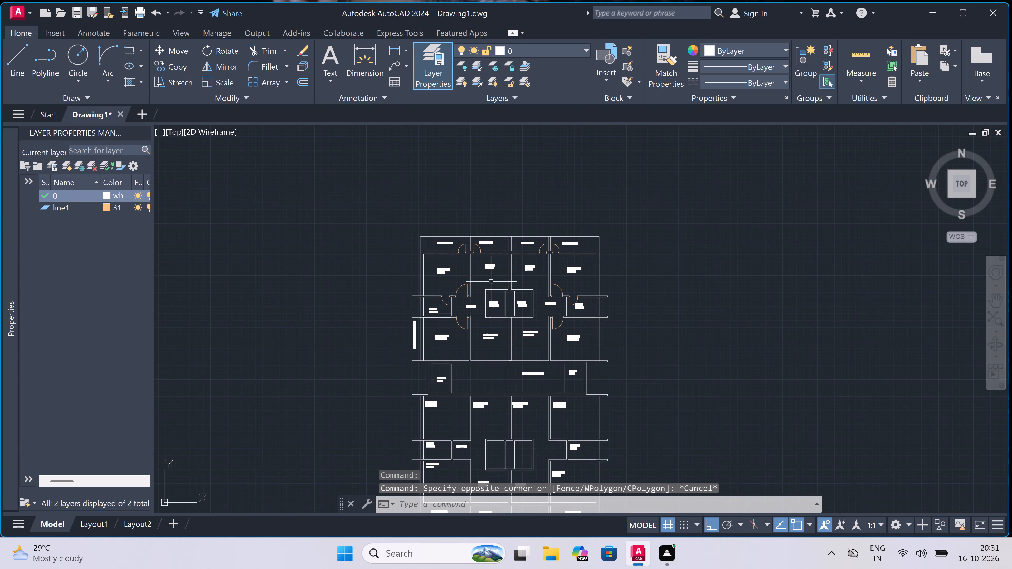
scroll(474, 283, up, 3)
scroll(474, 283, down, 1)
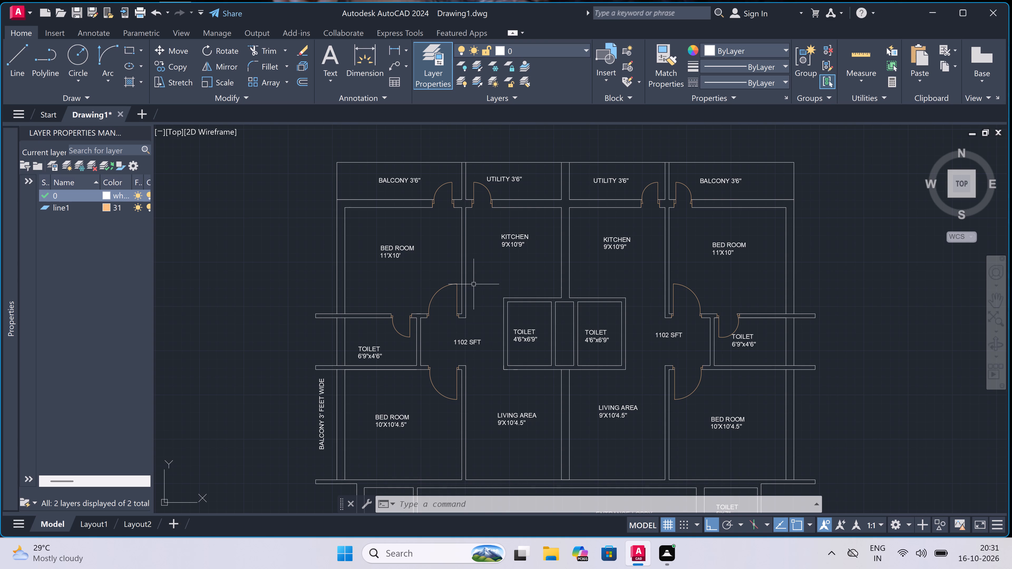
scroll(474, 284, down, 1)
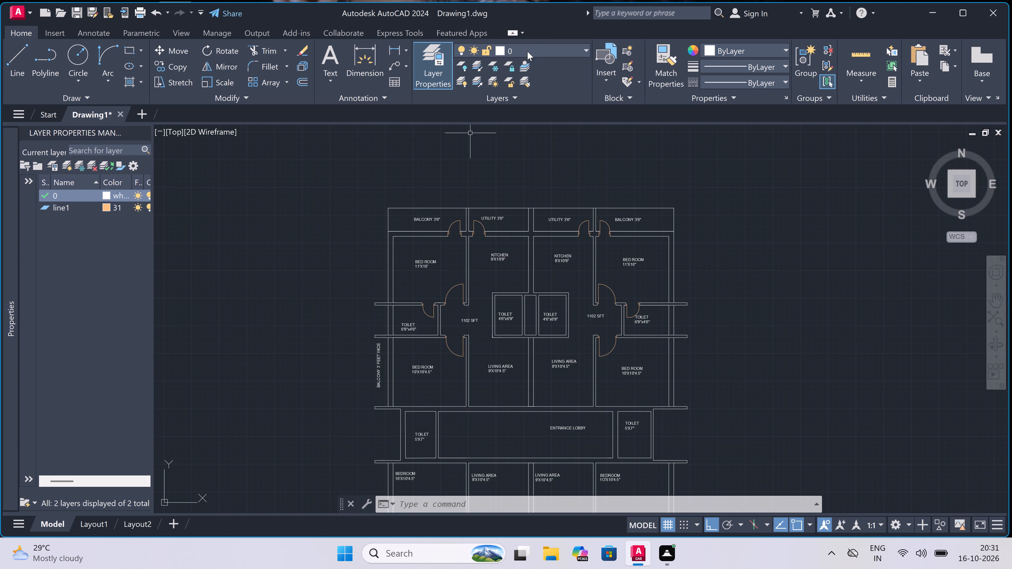
Make line1 the current layer.
click(539, 45)
click(537, 84)
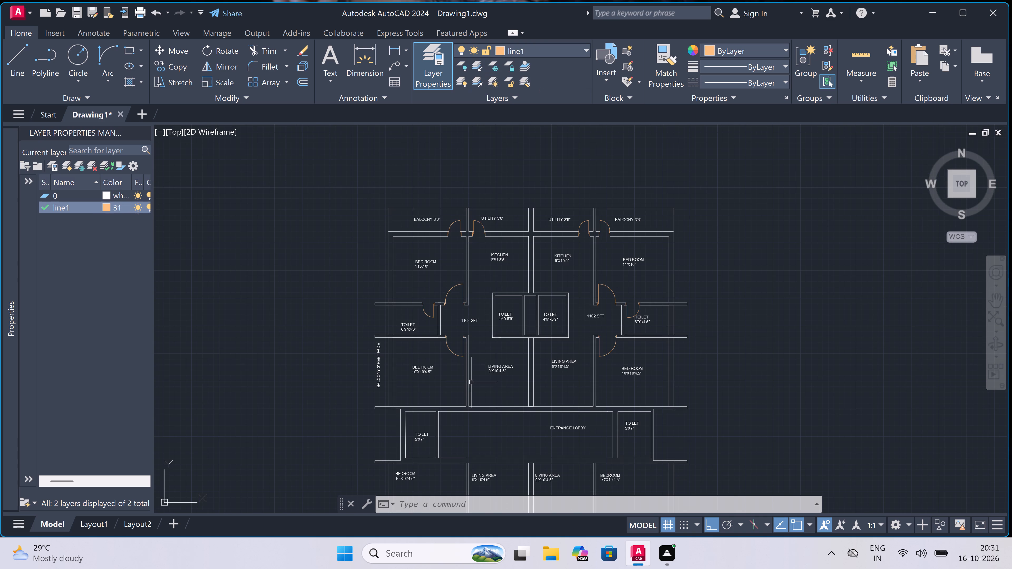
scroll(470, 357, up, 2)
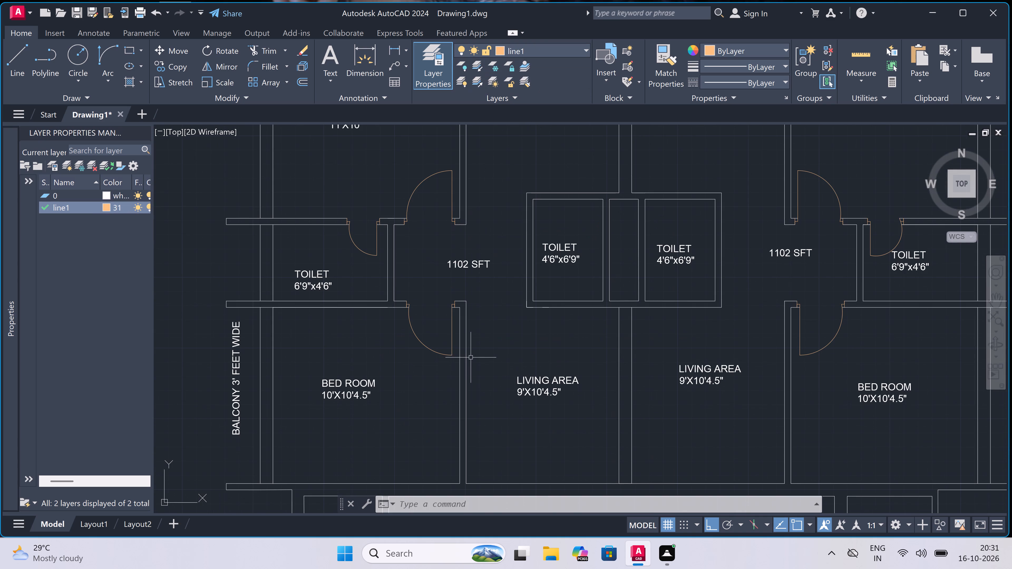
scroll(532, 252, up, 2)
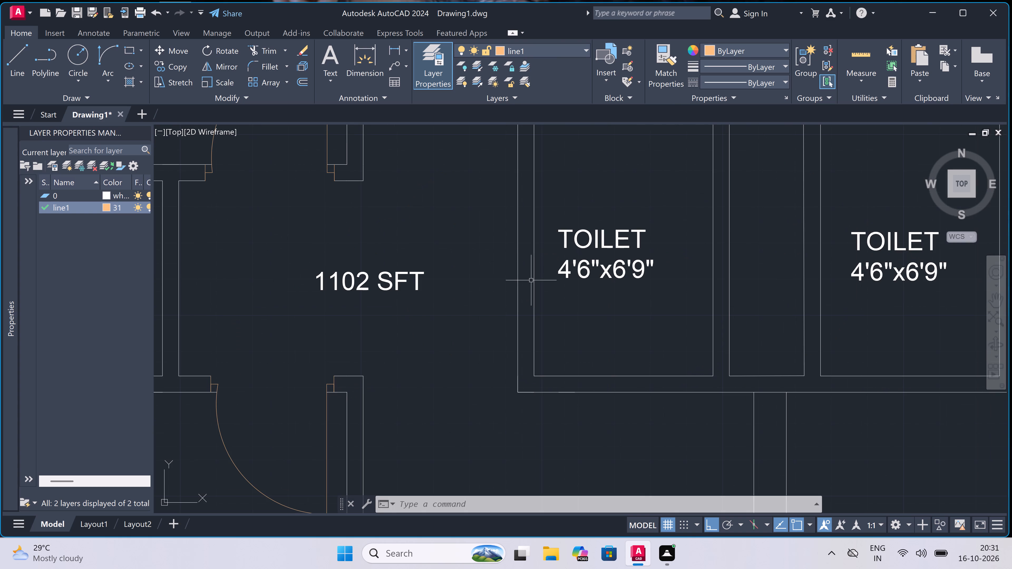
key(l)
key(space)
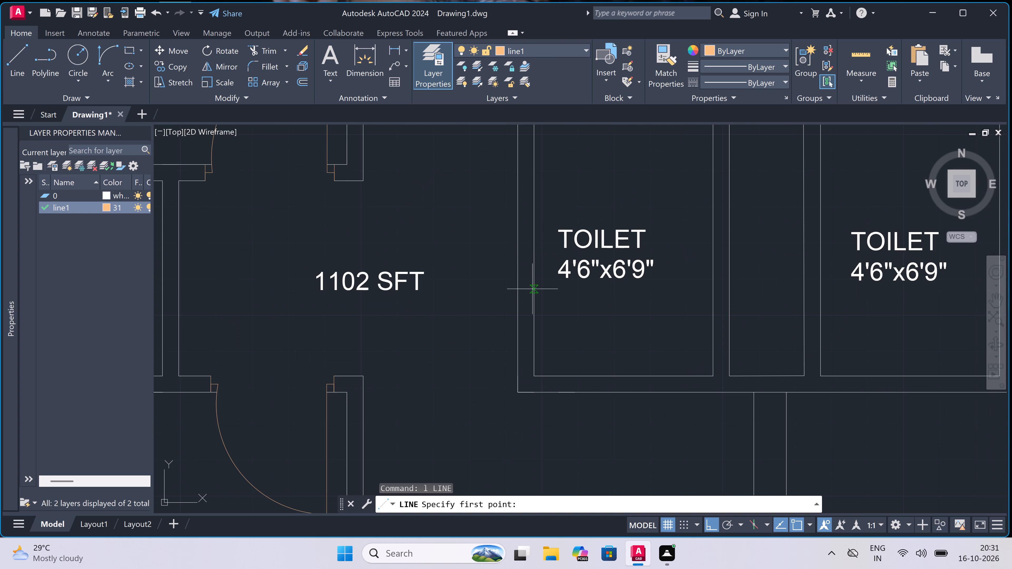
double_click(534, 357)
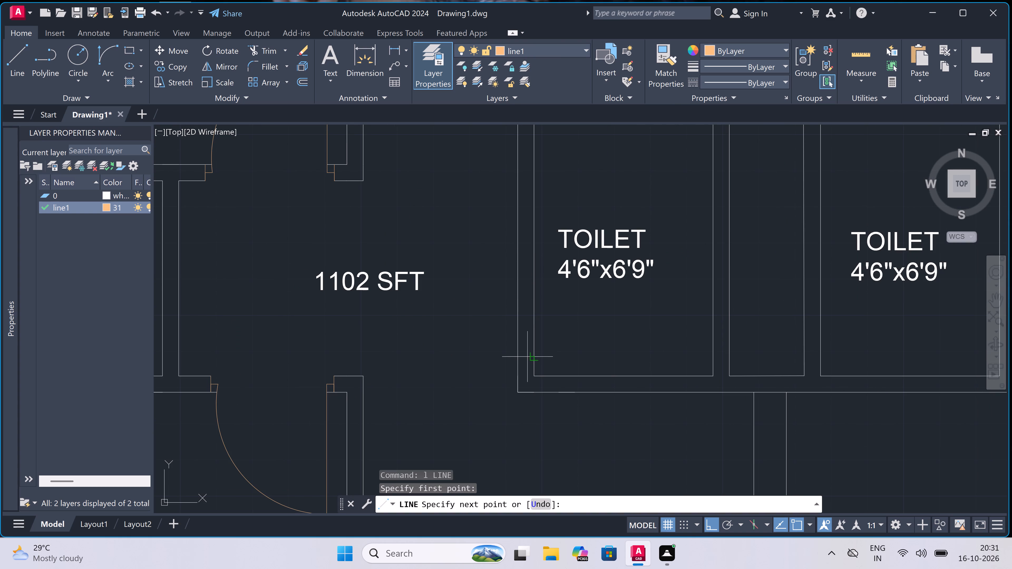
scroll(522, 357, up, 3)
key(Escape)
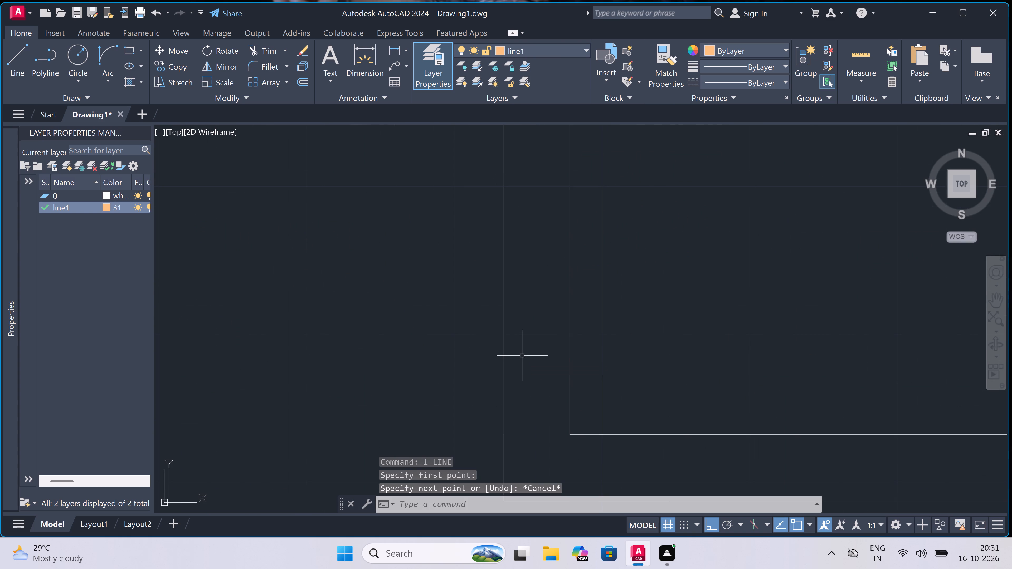
Draw the lower jamb line across the left 4'6"x6'9" toilet's outer wall, then a 2" stop up from its midpoint and a 2' door leaf rightward.
key(space)
double_click(568, 380)
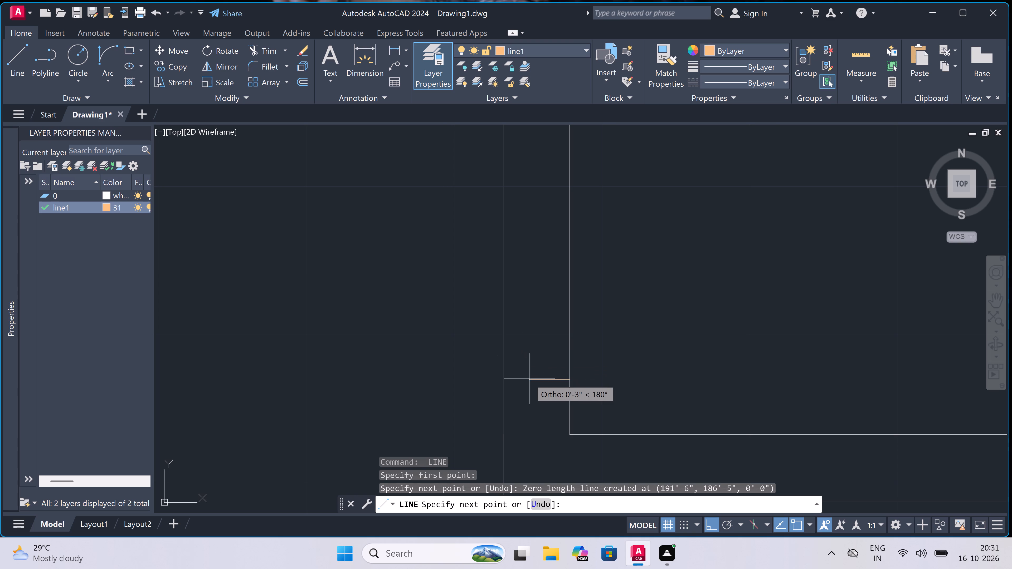
triple_click(501, 384)
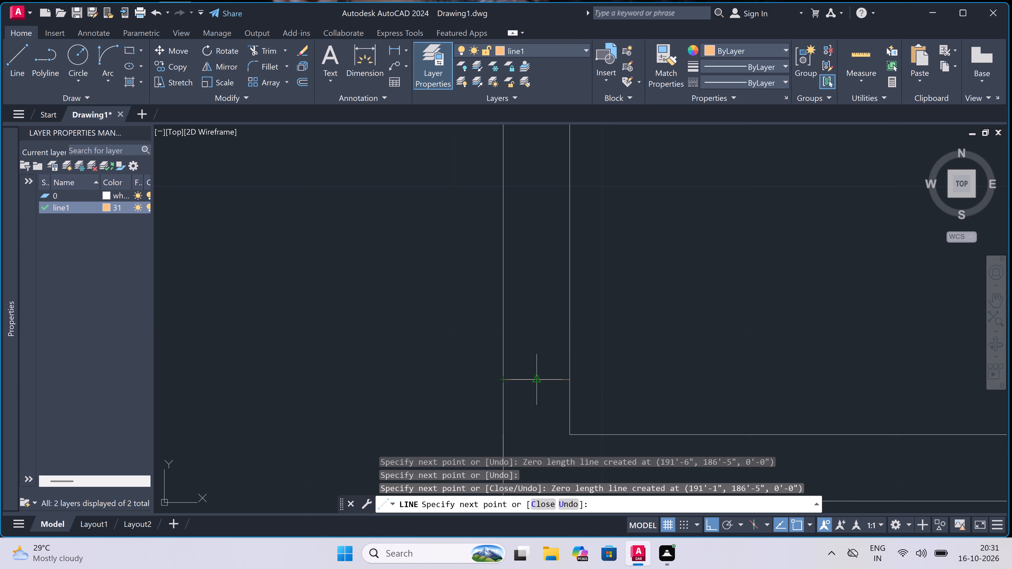
click(539, 382)
text(2")
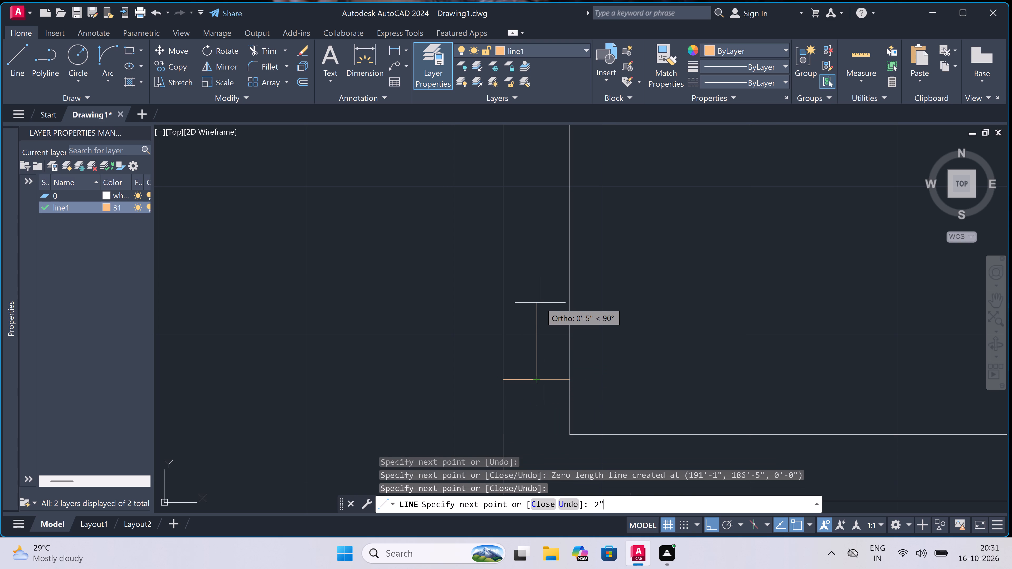
key(space)
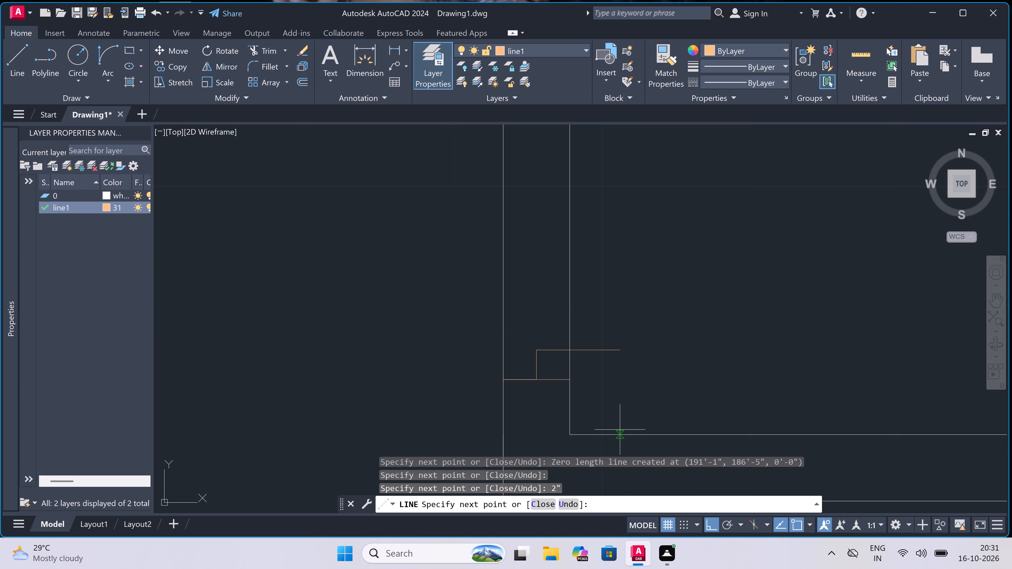
text(2')
key(space)
key(Escape)
Draw the upper jamb line across the same toilet wall above the leaf, continuing 2" down along the inner wall face.
key(space)
scroll(421, 326, down, 4)
scroll(426, 306, up, 2)
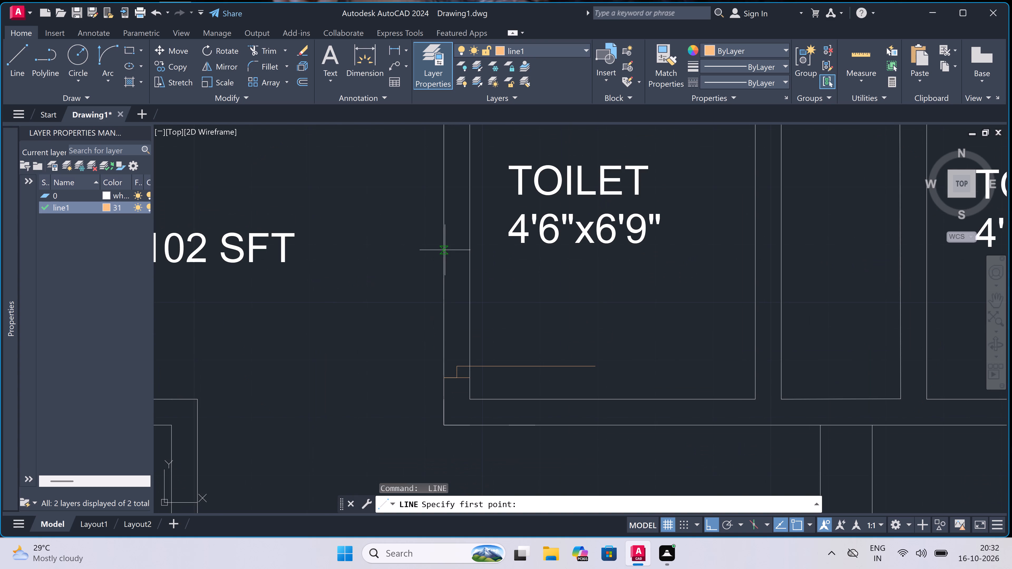
click(445, 250)
click(470, 248)
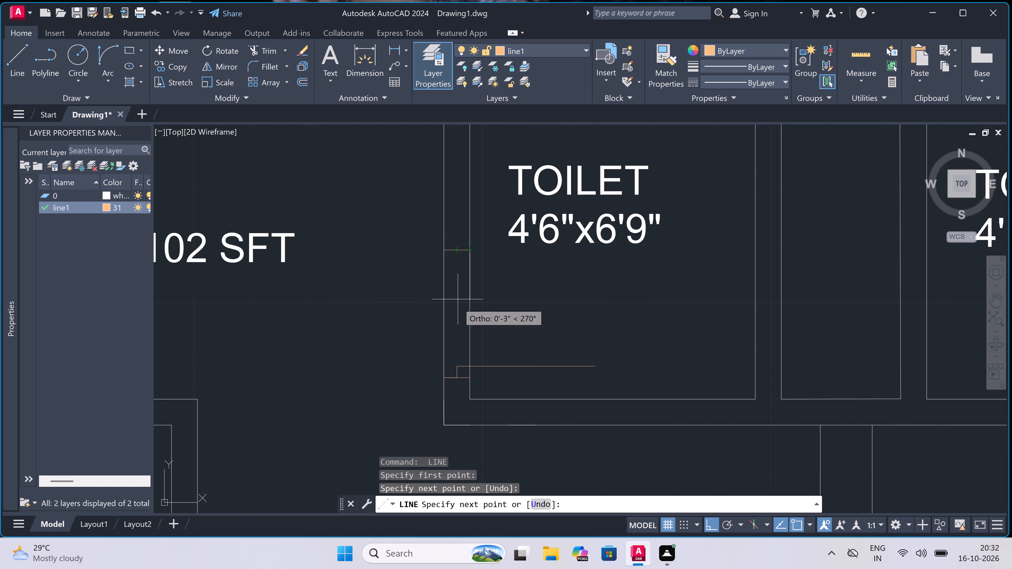
text(2')
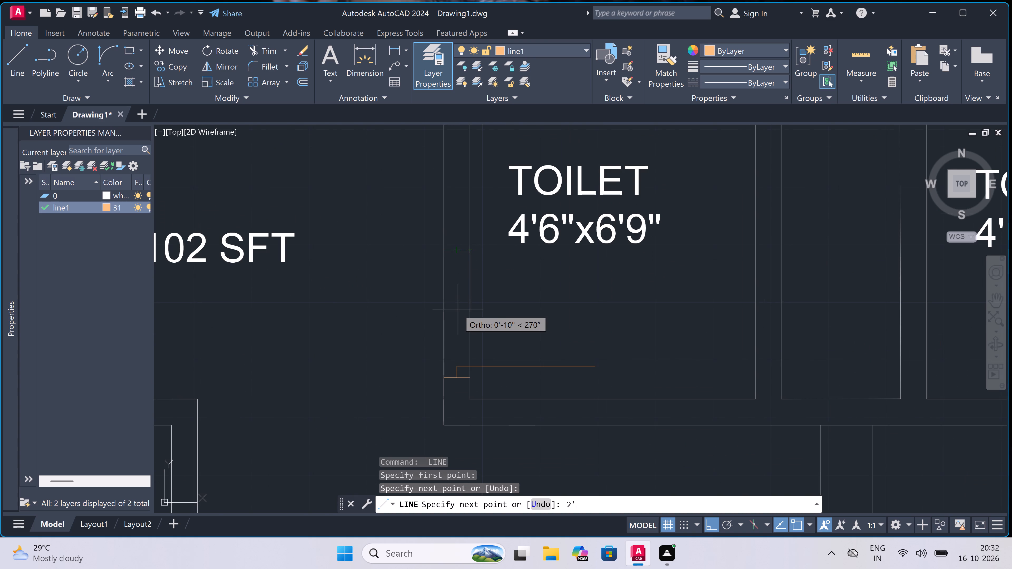
key(BackSpace)
text(")
key(space)
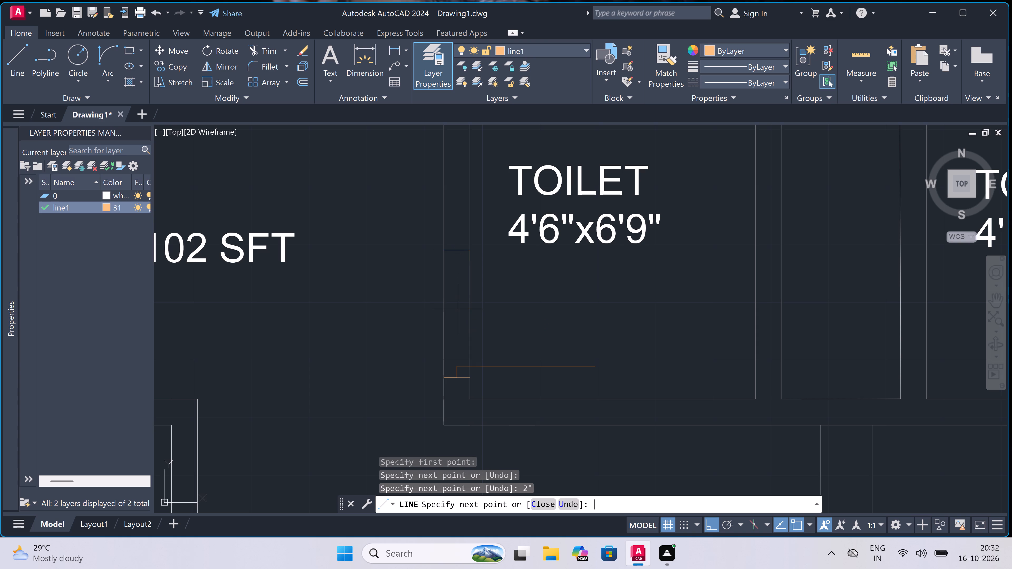
key(Escape)
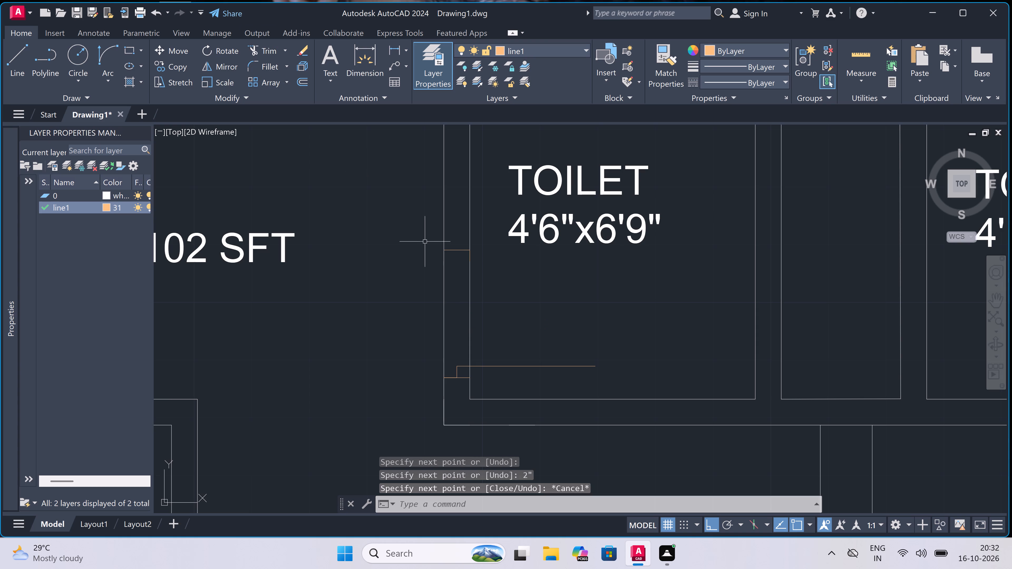
Draw a 2" door stop line down from the midpoint of the upper jamb line.
key(l)
key(space)
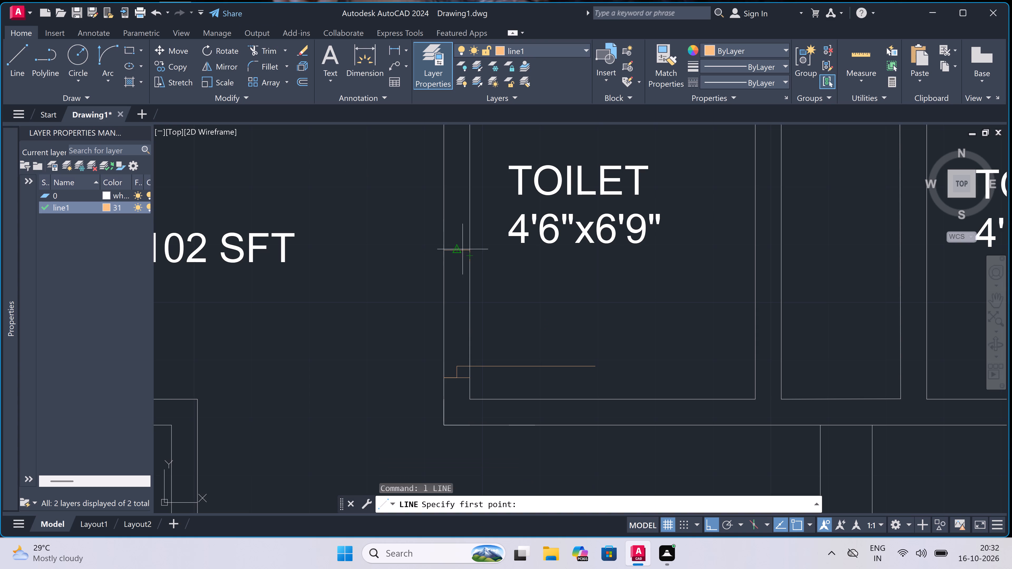
click(460, 247)
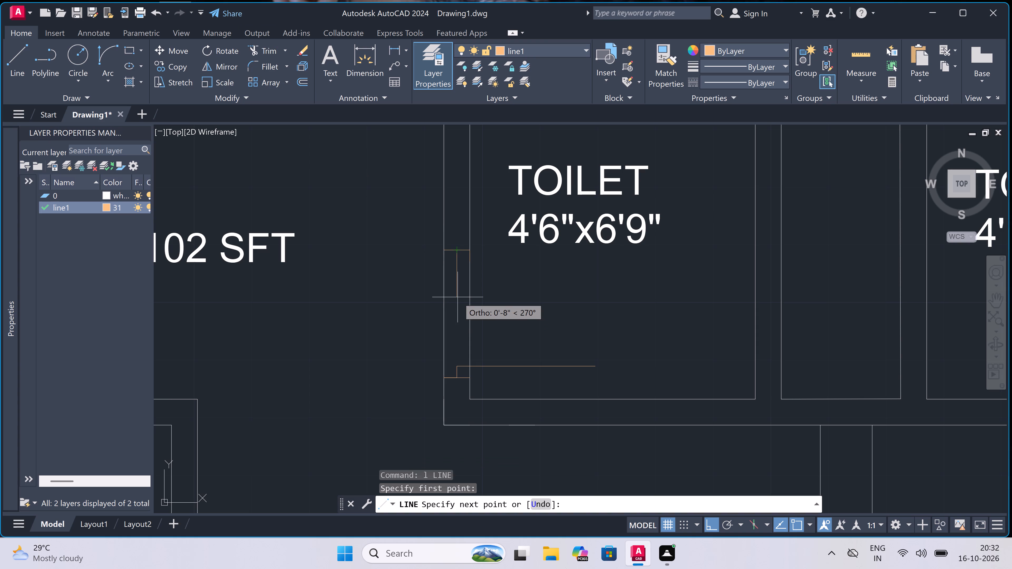
text(2")
key(space)
key(Escape)
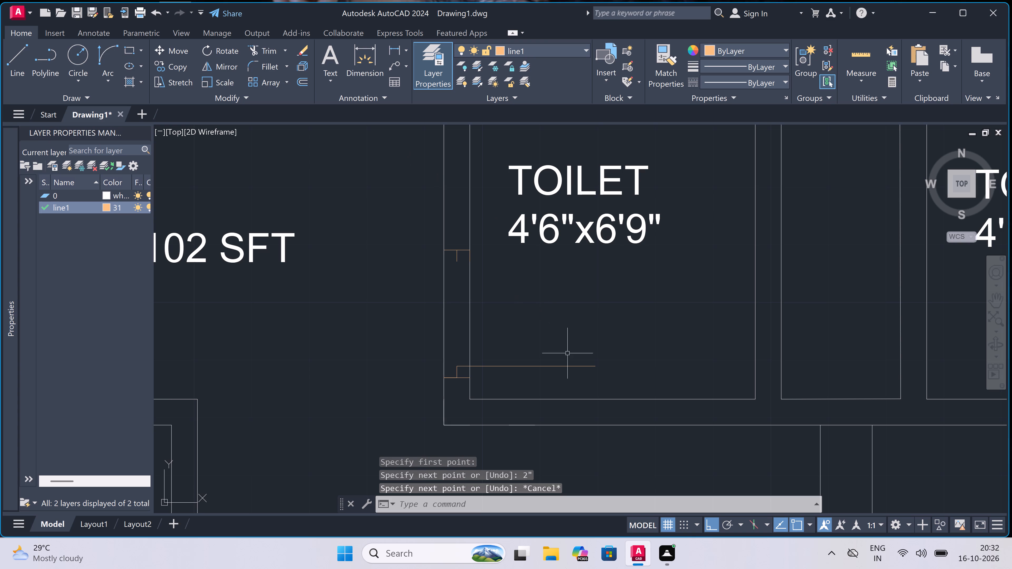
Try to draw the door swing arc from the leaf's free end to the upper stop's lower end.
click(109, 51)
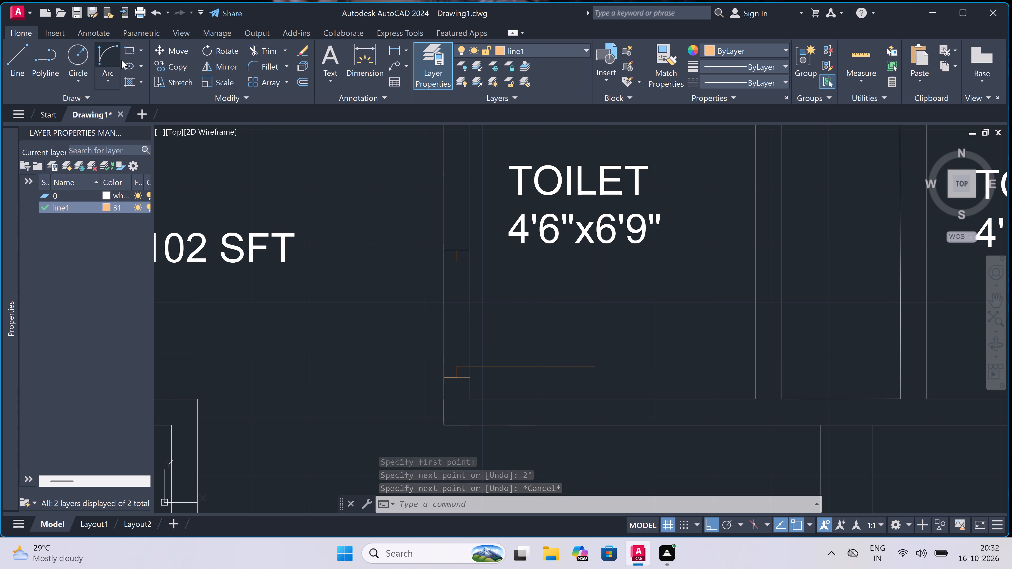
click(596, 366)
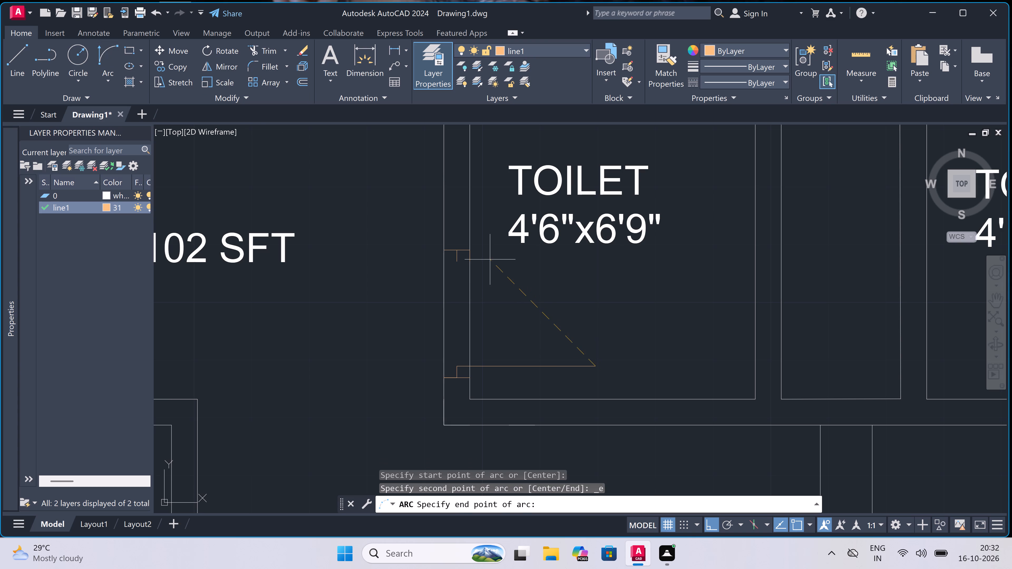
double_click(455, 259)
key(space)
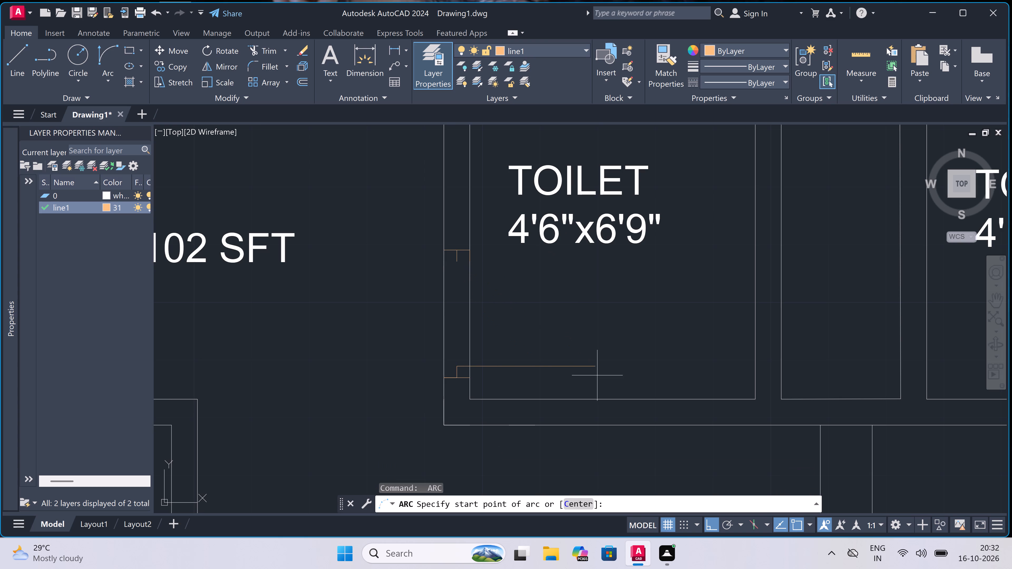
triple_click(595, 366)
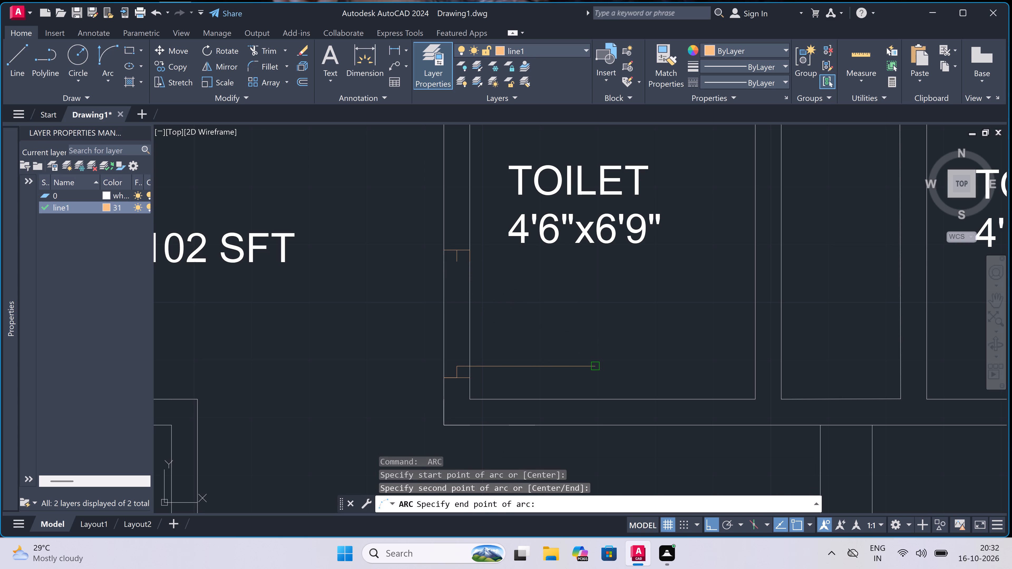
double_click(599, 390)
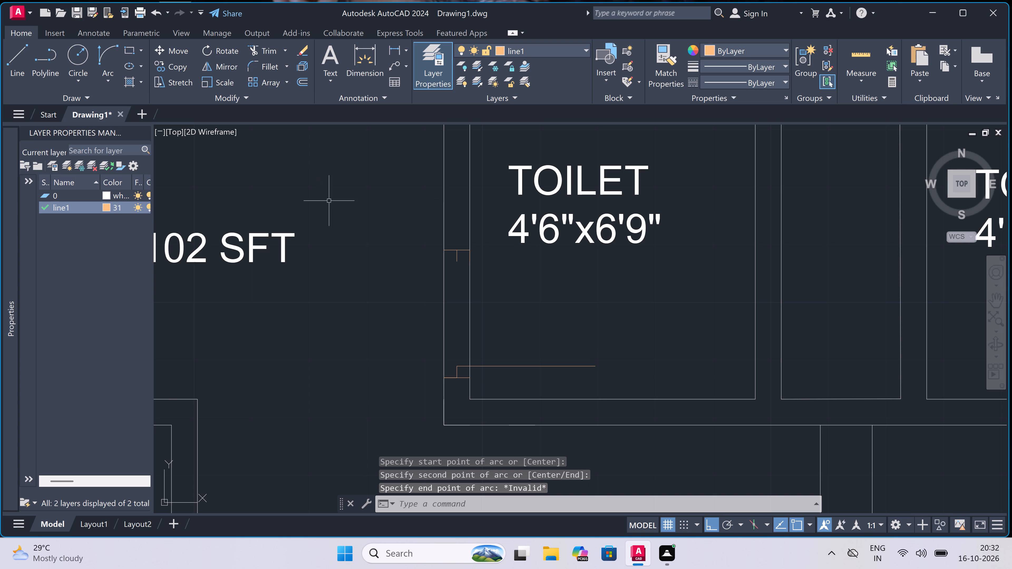
Draw a three-point arc from the leaf's free end through the upper stop's lower end, ending outside the toilet wall.
key(space)
click(596, 361)
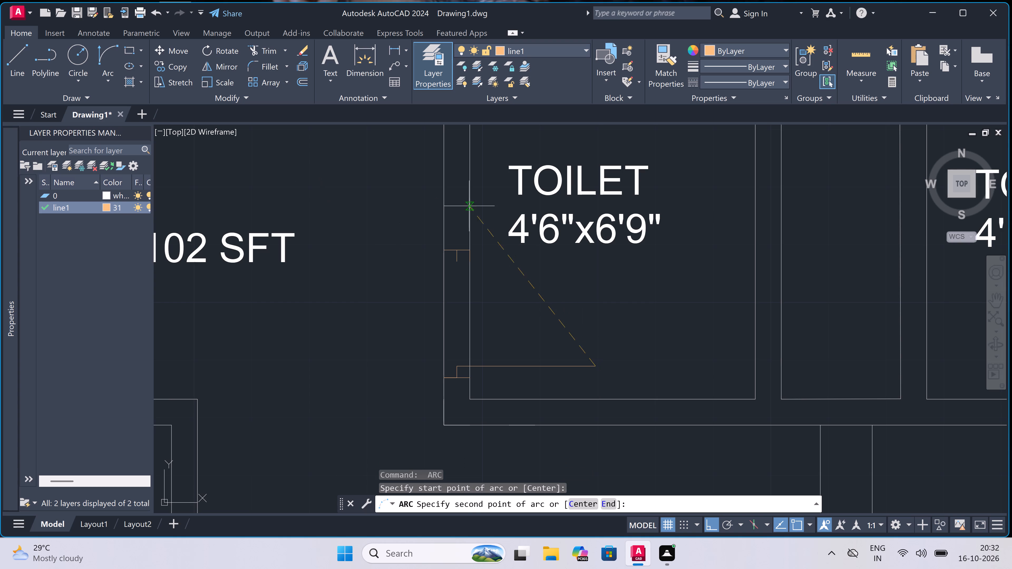
double_click(453, 259)
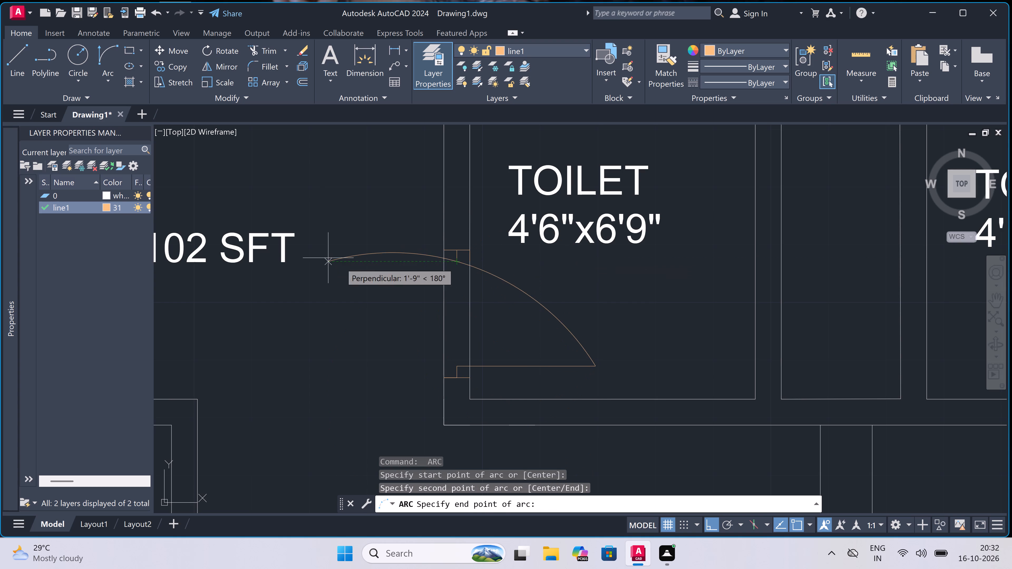
click(384, 317)
Trim the wall lines across the left central toilet's door opening and the swing arc's excess beyond the upper stop.
key(t)
key(r)
key(space)
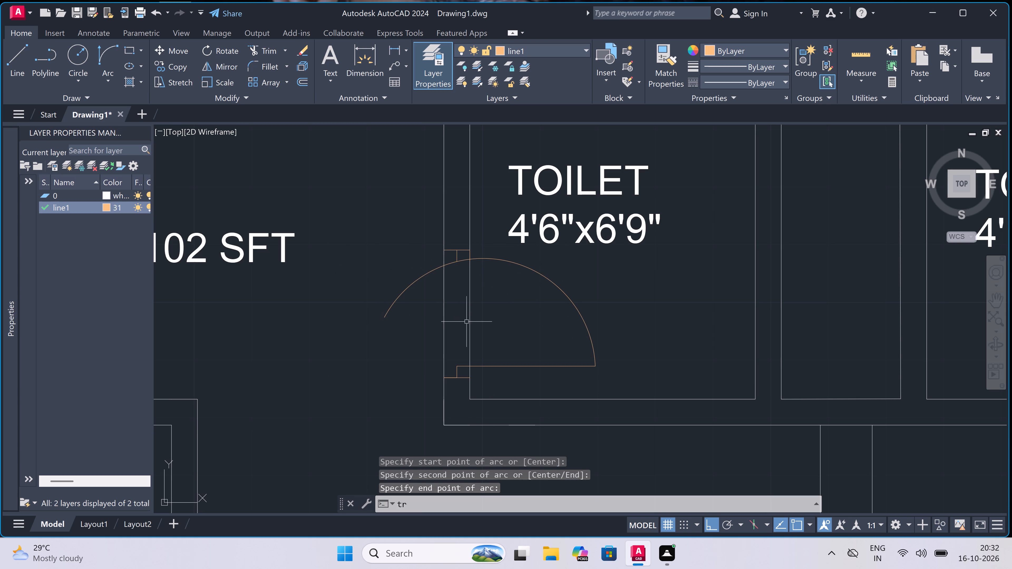
click(486, 307)
double_click(371, 237)
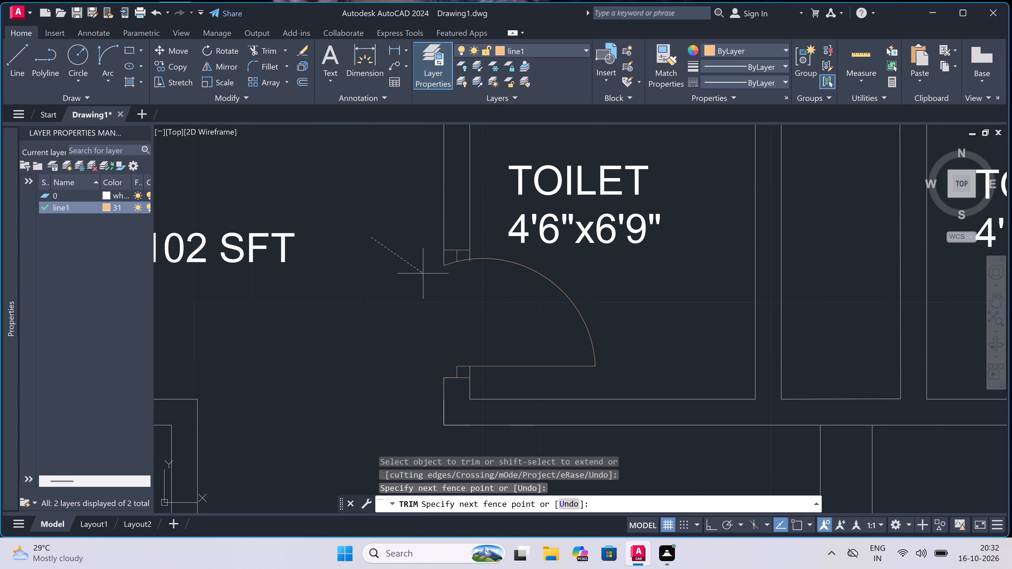
scroll(442, 253, up, 2)
triple_click(452, 261)
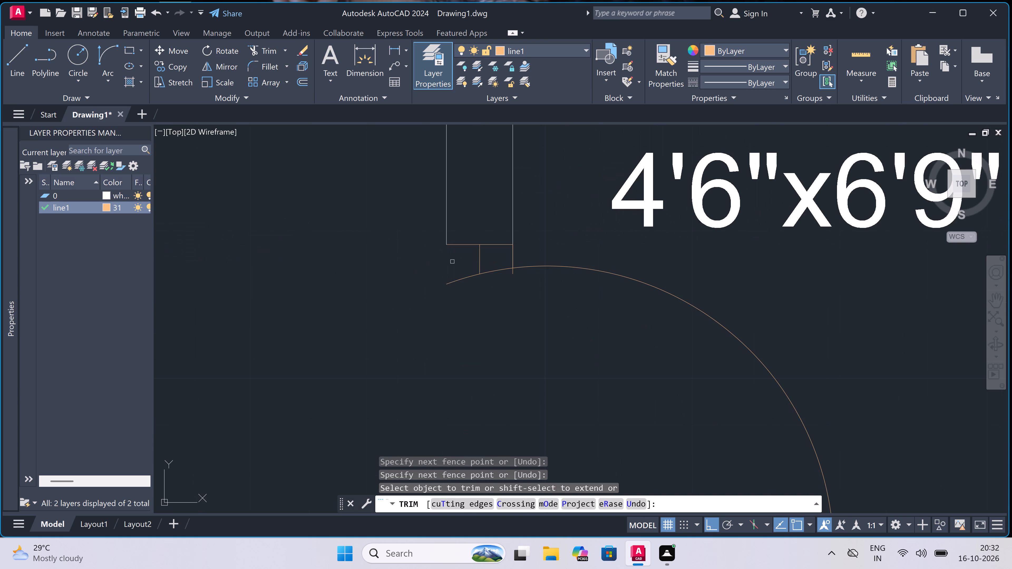
click(453, 262)
click(463, 326)
click(463, 275)
scroll(448, 275, down, 5)
key(Escape)
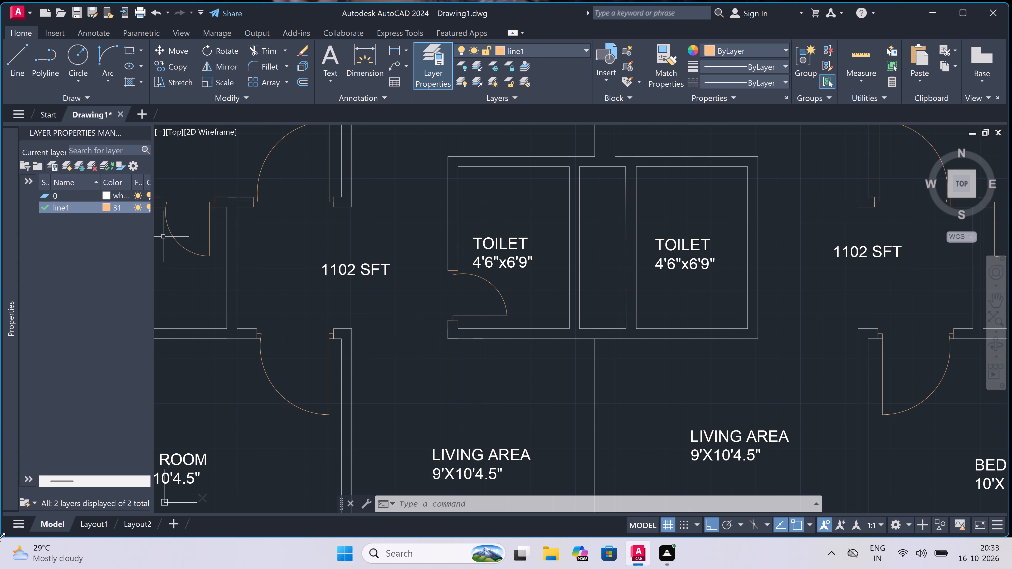
Draw the right central toilet's lower jamb line across its outer wall, with a 2" stop up from the midpoint and a 2' leaf into the room.
scroll(0, 537, down, 3)
scroll(518, 323, down, 3)
scroll(484, 331, down, 1)
scroll(538, 316, up, 1)
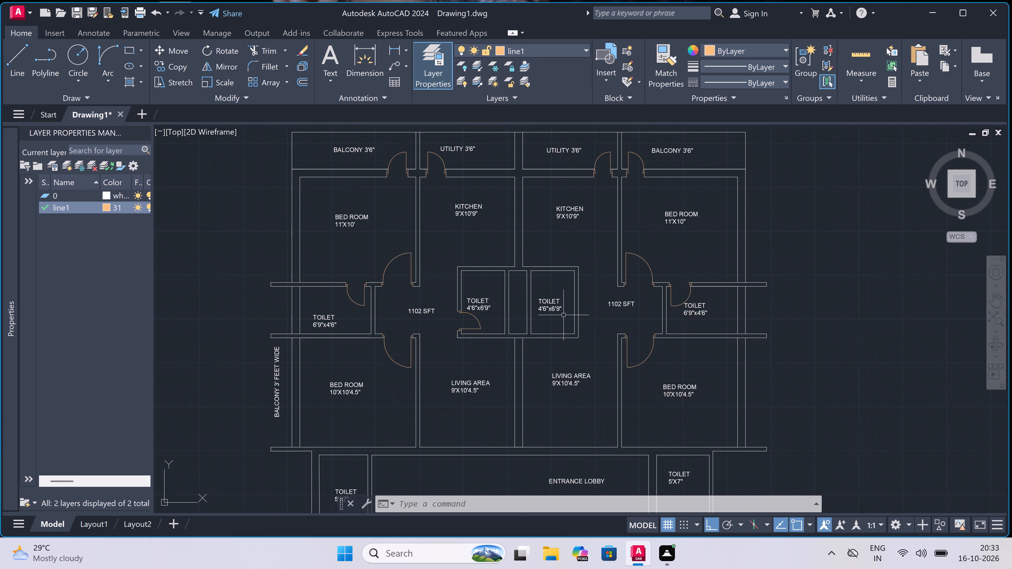
scroll(568, 317, up, 3)
key(l)
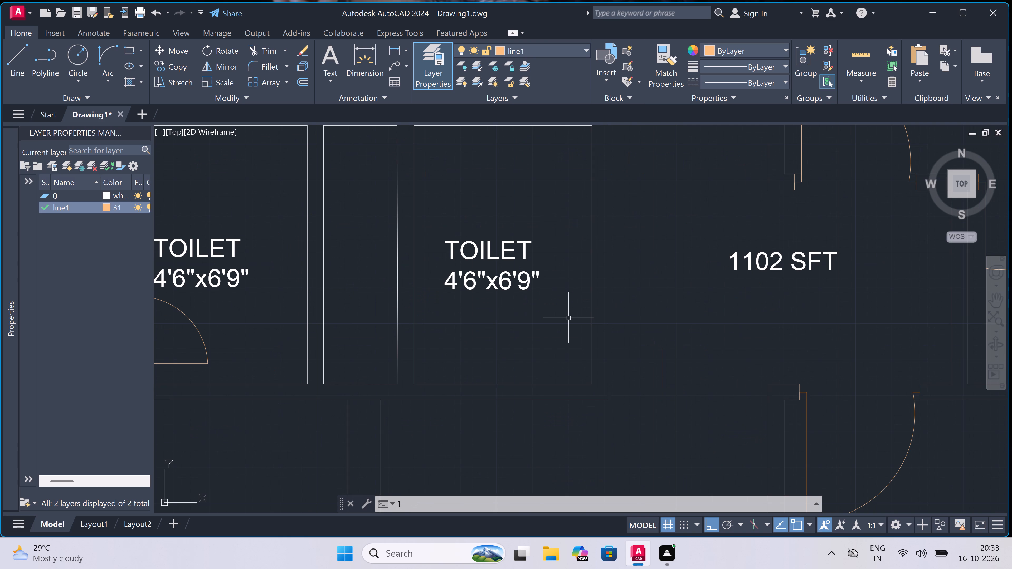
key(space)
scroll(595, 376, up, 1)
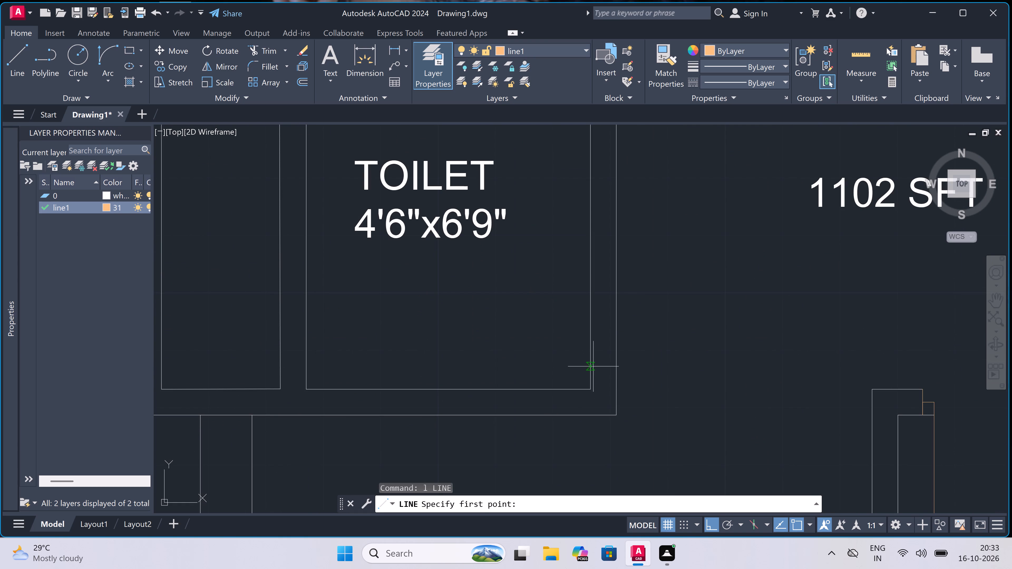
click(592, 365)
double_click(612, 364)
double_click(605, 362)
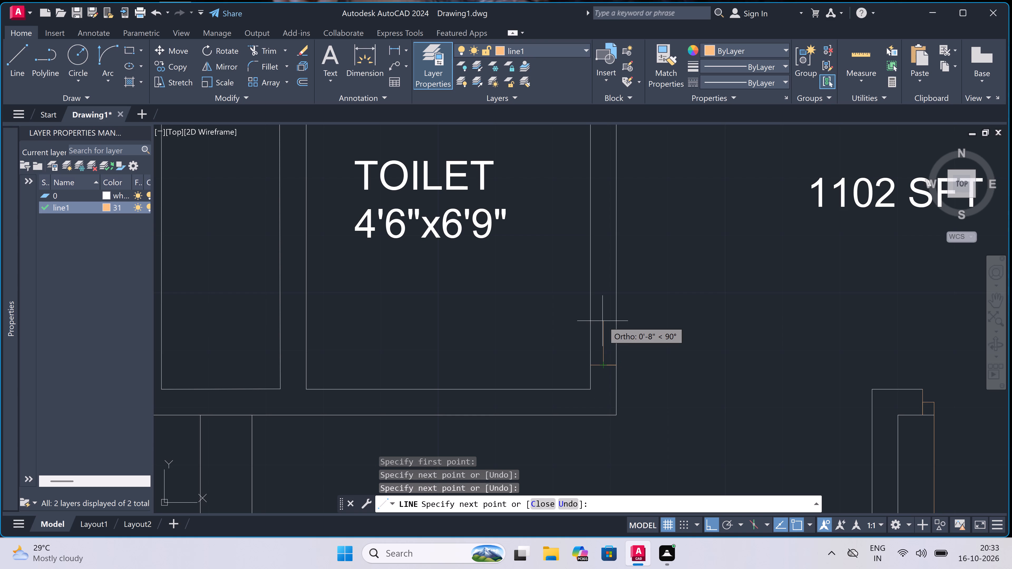
text(2")
key(space)
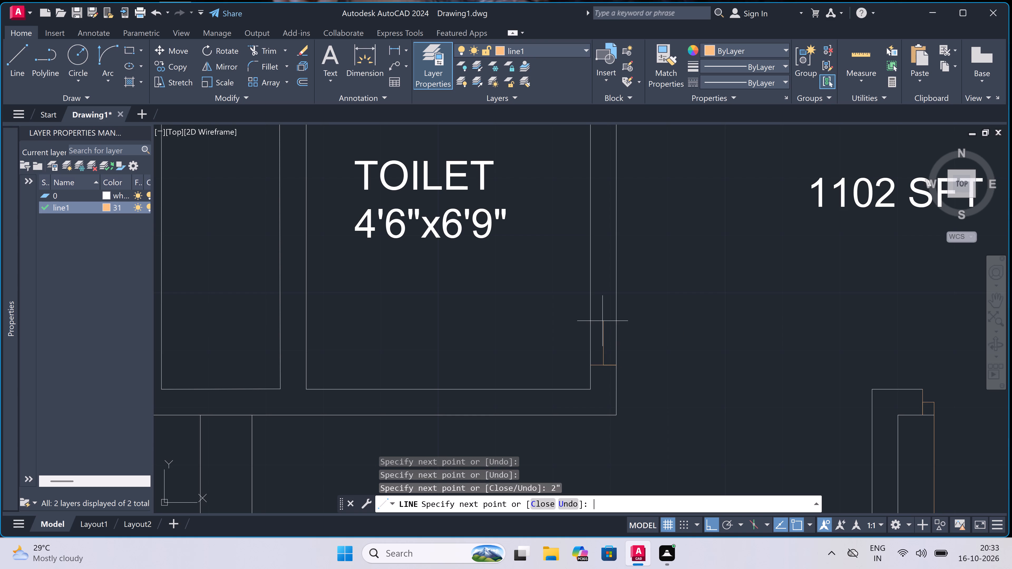
text(2')
key(space)
key(Escape)
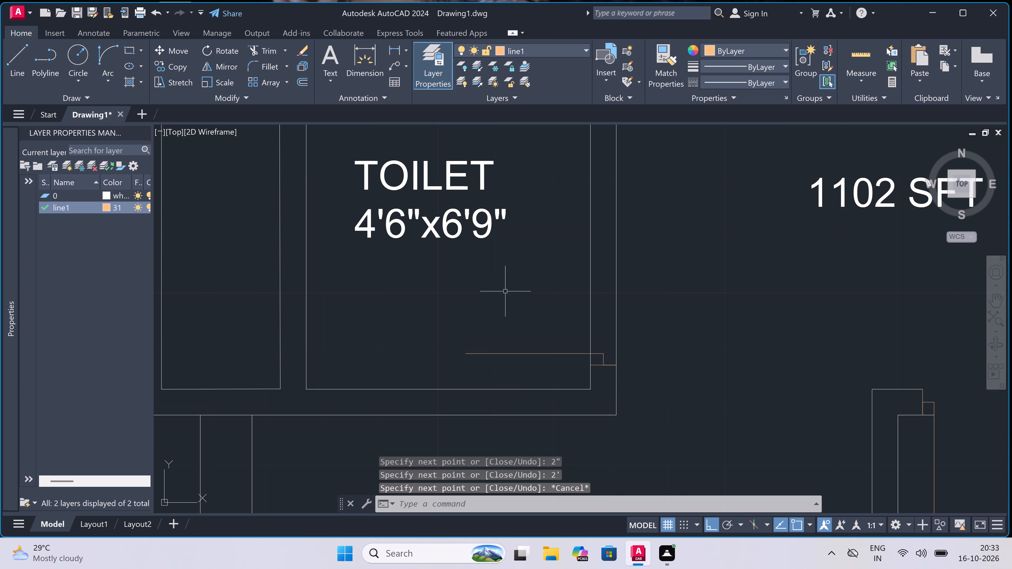
Draw the upper jamb line across the same toilet wall, with a 2" stop down from its midpoint.
key(space)
click(591, 249)
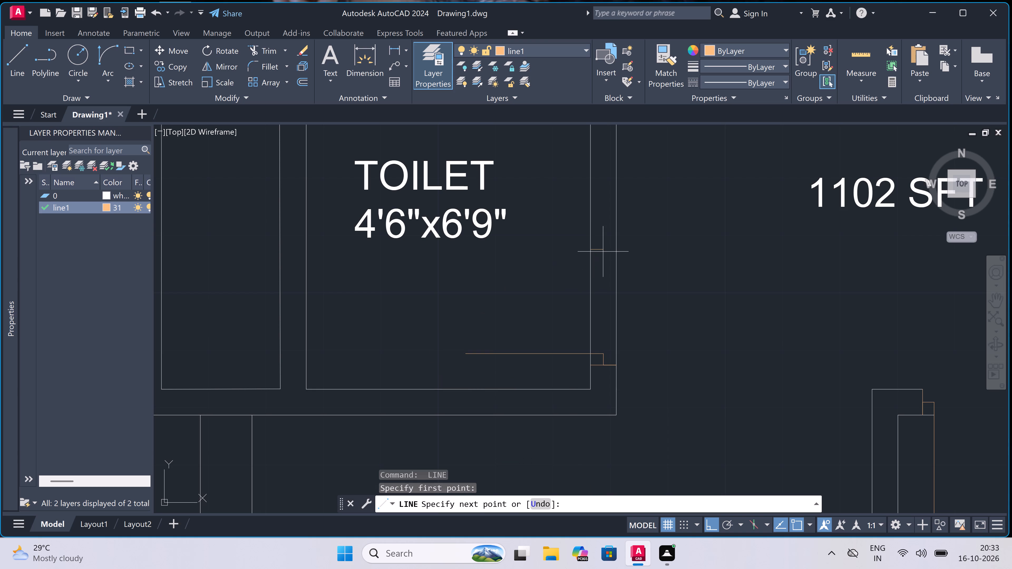
click(619, 250)
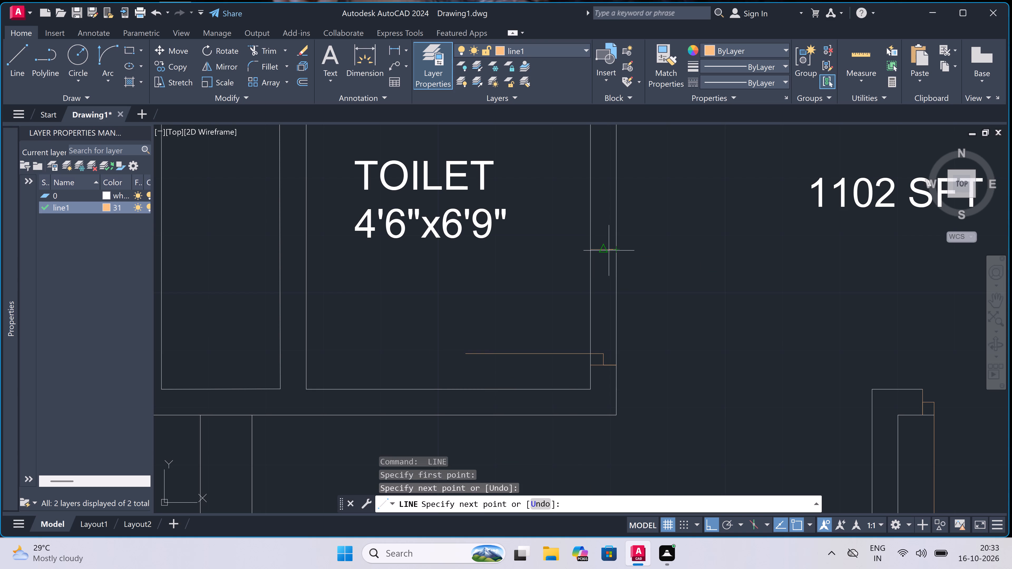
click(607, 251)
text(2")
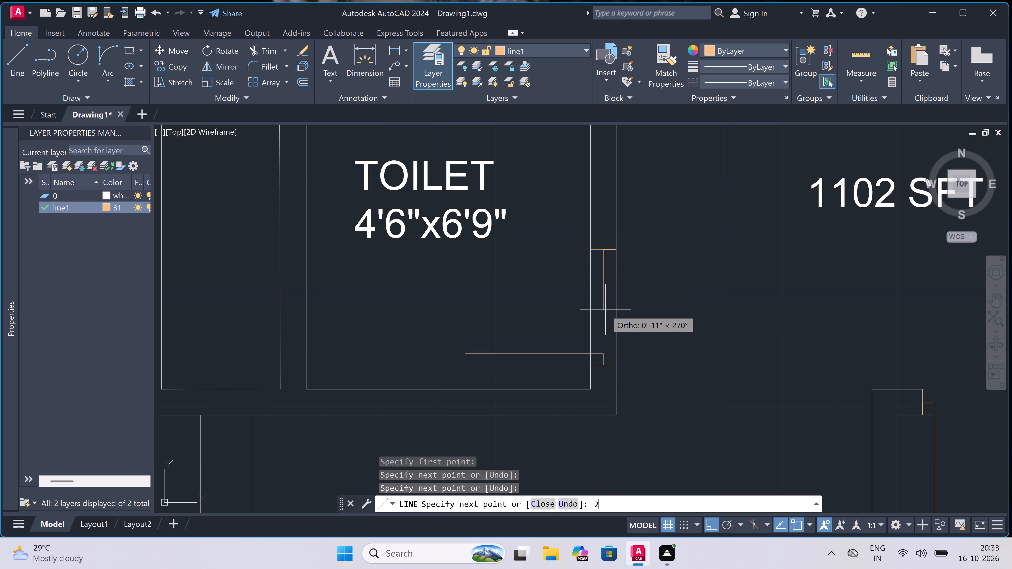
key(space)
key(Escape)
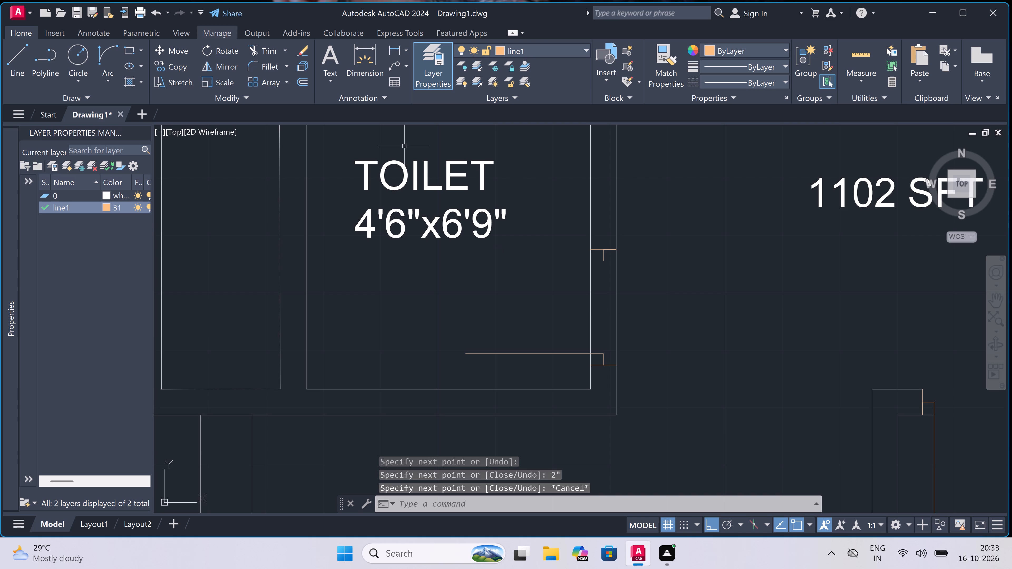
Draw a start-end-direction swing arc from the leaf's free end to the lower end of the upper stop.
click(106, 47)
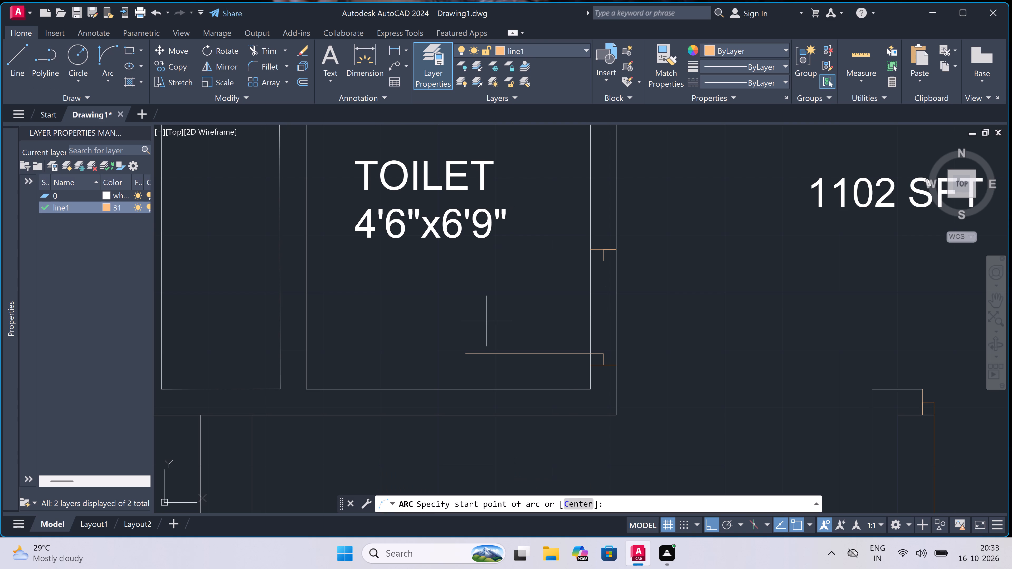
click(465, 356)
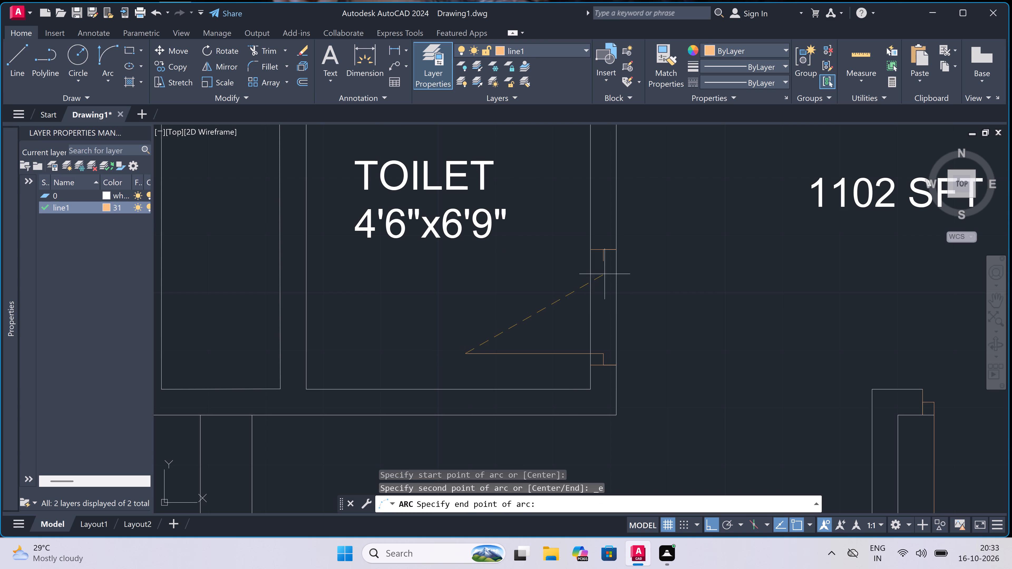
double_click(606, 264)
click(576, 240)
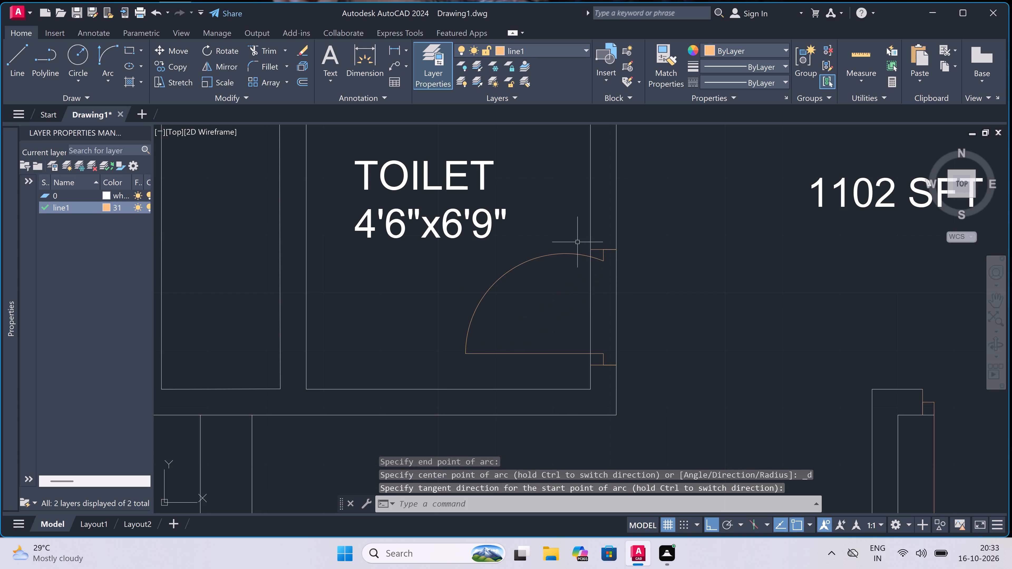
Trim both wall lines across the right central toilet's door opening between the jambs.
key(t)
key(r)
key(space)
double_click(585, 310)
click(657, 300)
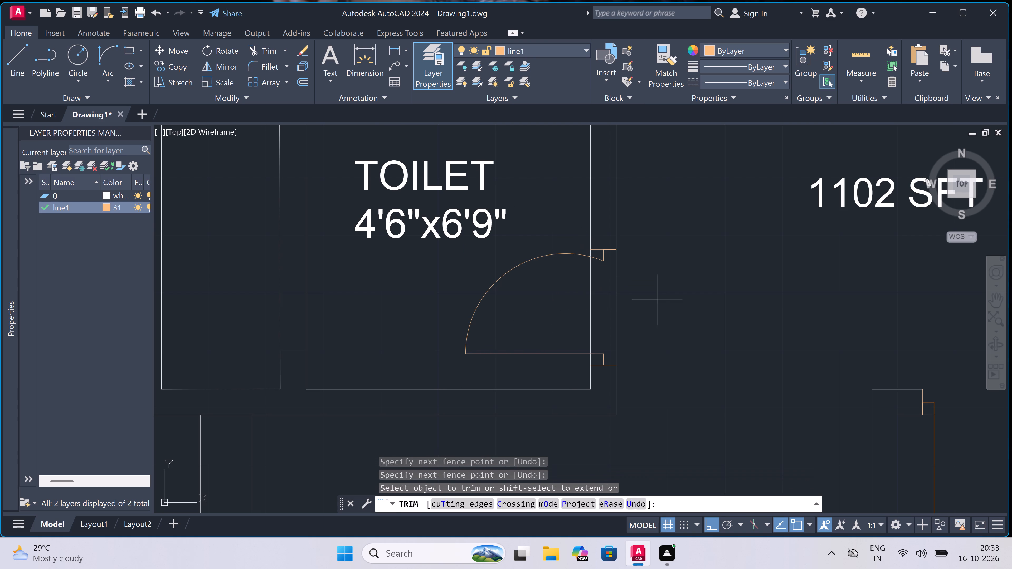
triple_click(572, 307)
scroll(572, 306, down, 4)
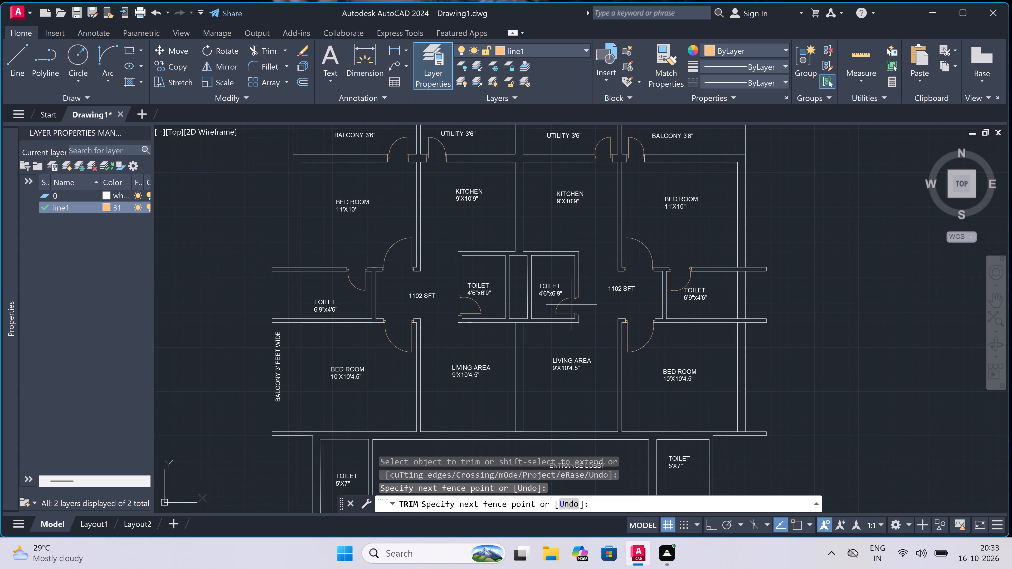
key(Escape)
Trim the toilet block's lower wall line where the wall between the living areas meets it.
scroll(527, 282, up, 3)
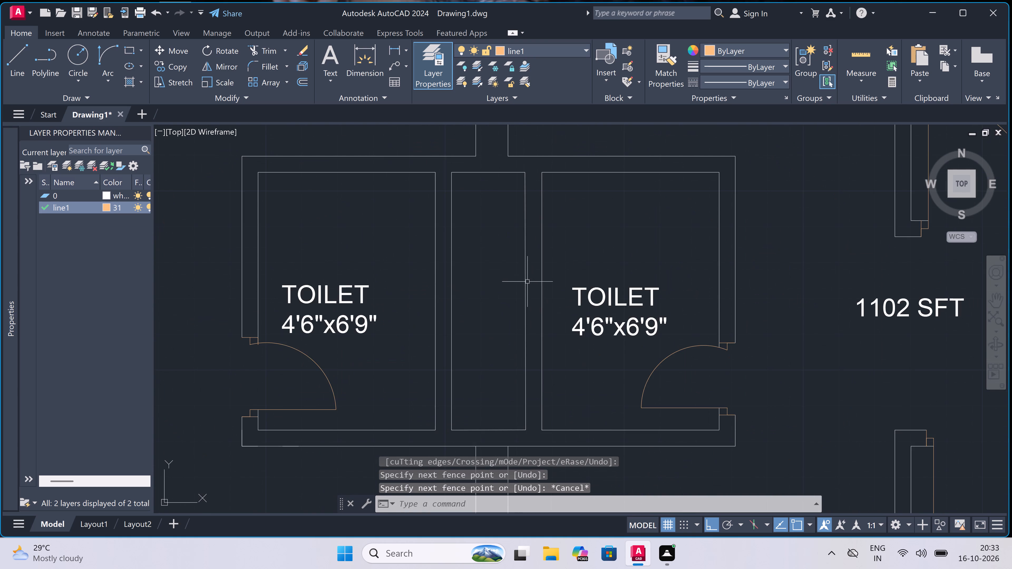
scroll(518, 262, down, 1)
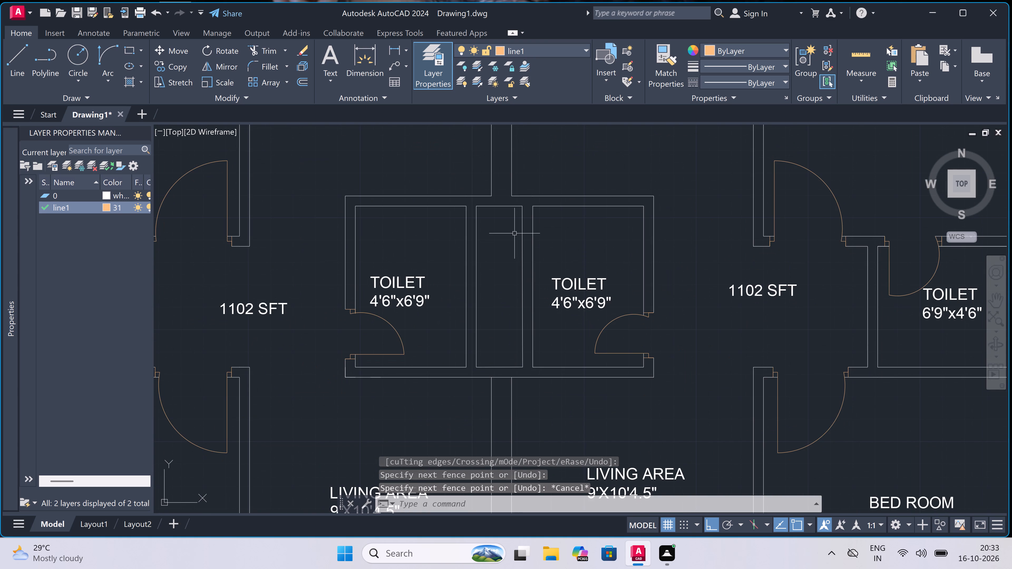
key(t)
key(r)
key(space)
double_click(497, 387)
double_click(493, 375)
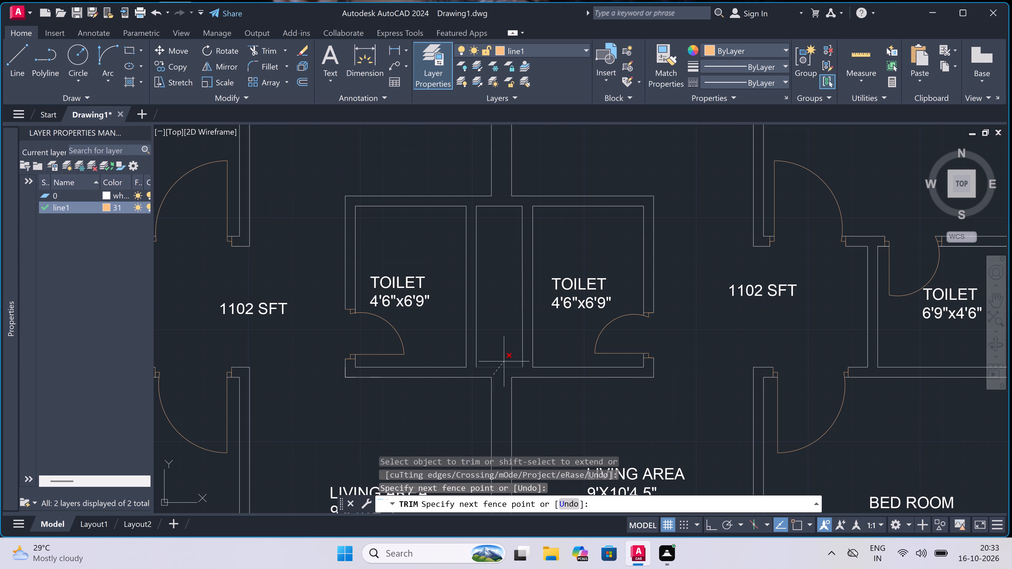
key(Escape)
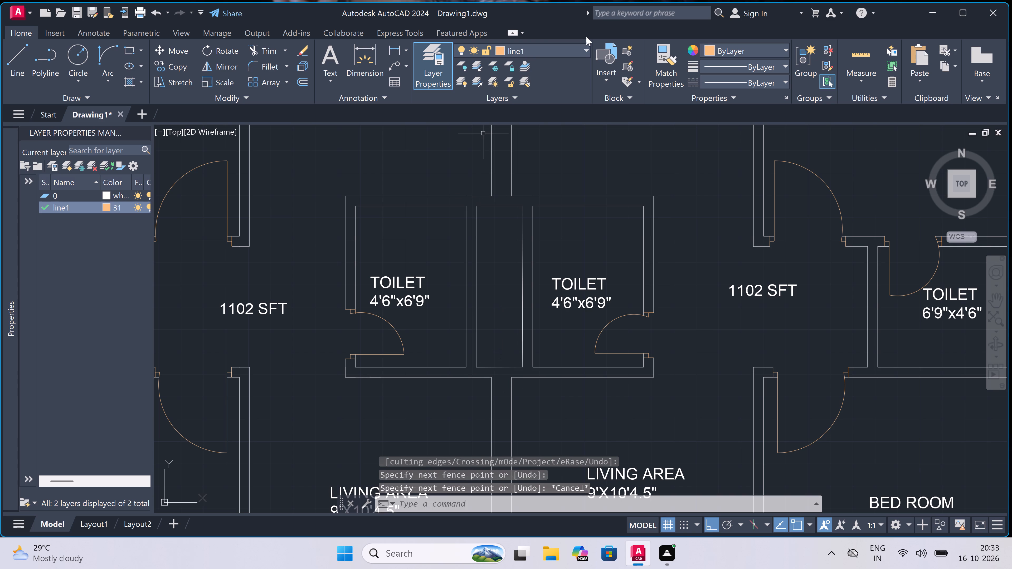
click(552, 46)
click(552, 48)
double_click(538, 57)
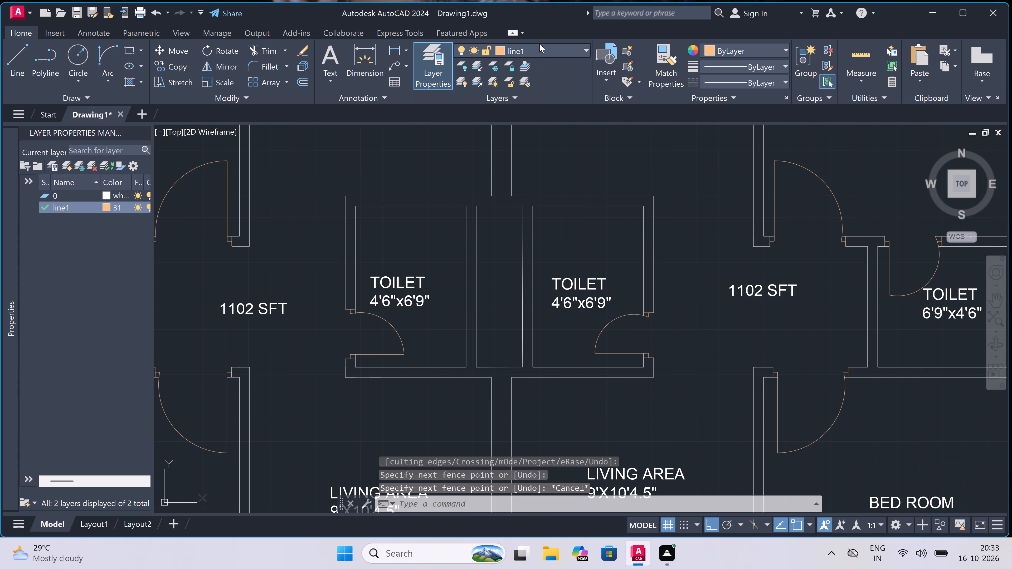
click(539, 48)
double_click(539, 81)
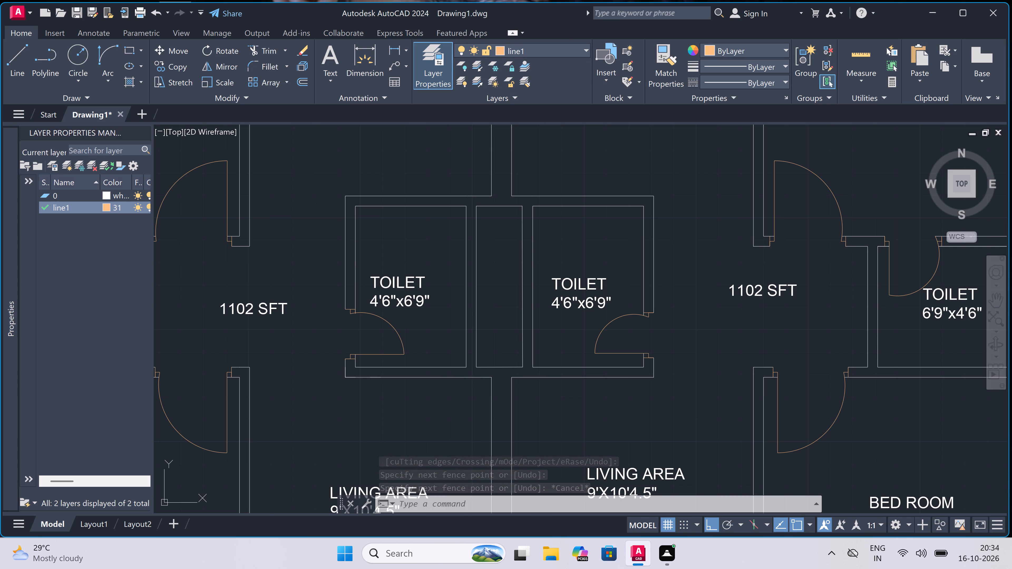
Draw two crossing diagonal lines between opposite corners of the narrow shaft between the central toilets.
key(l)
key(space)
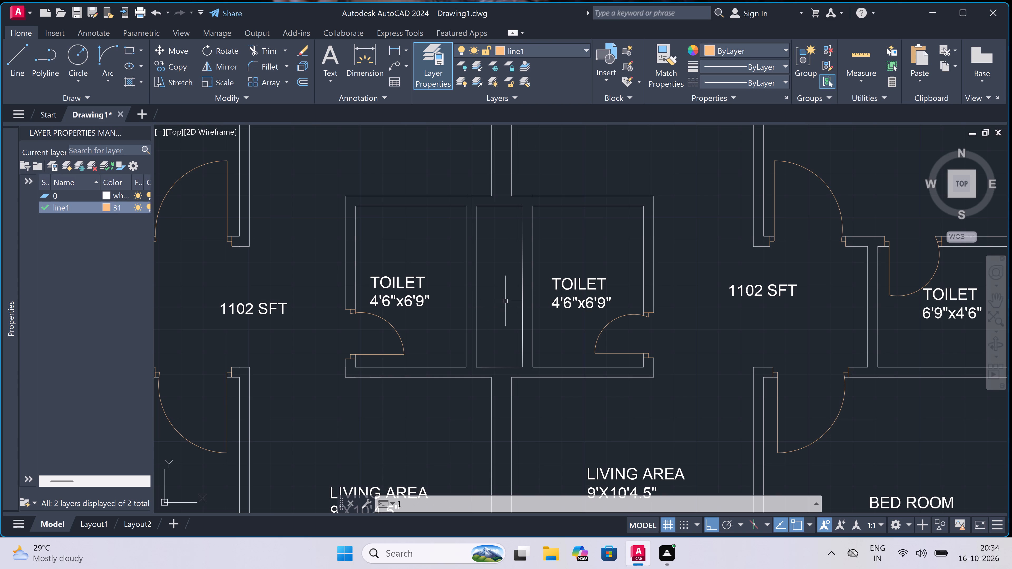
double_click(522, 208)
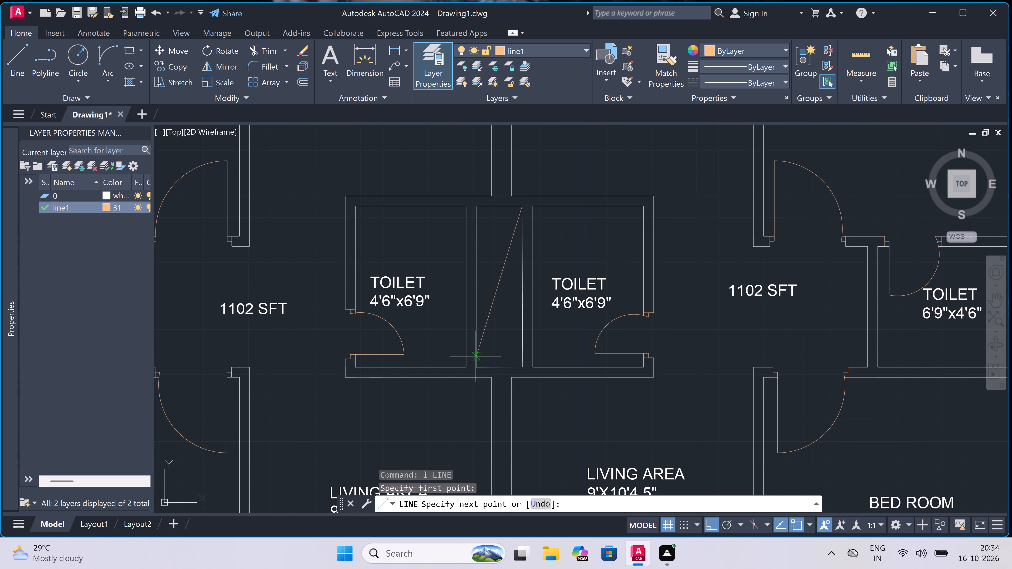
click(475, 368)
key(Escape)
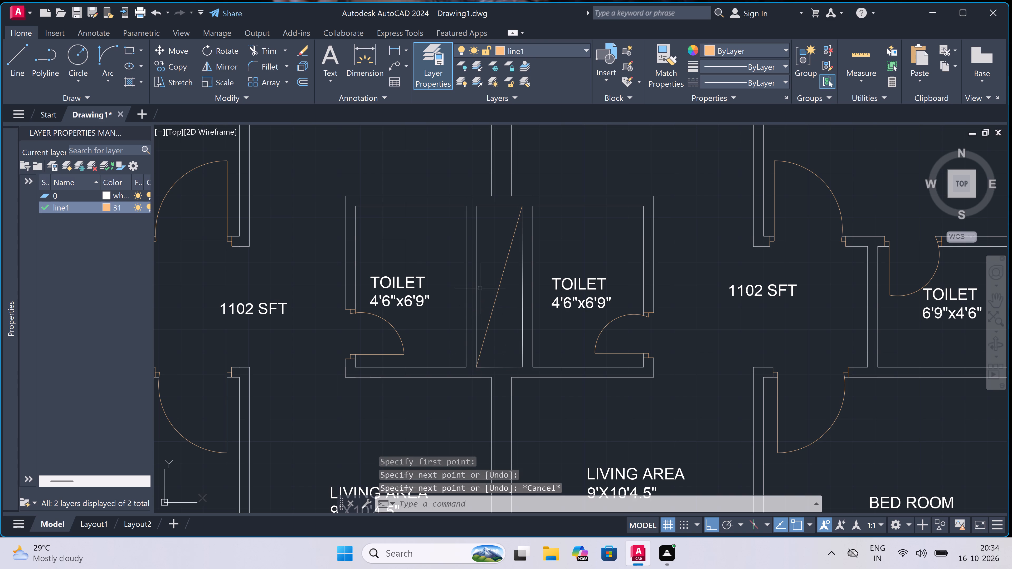
key(space)
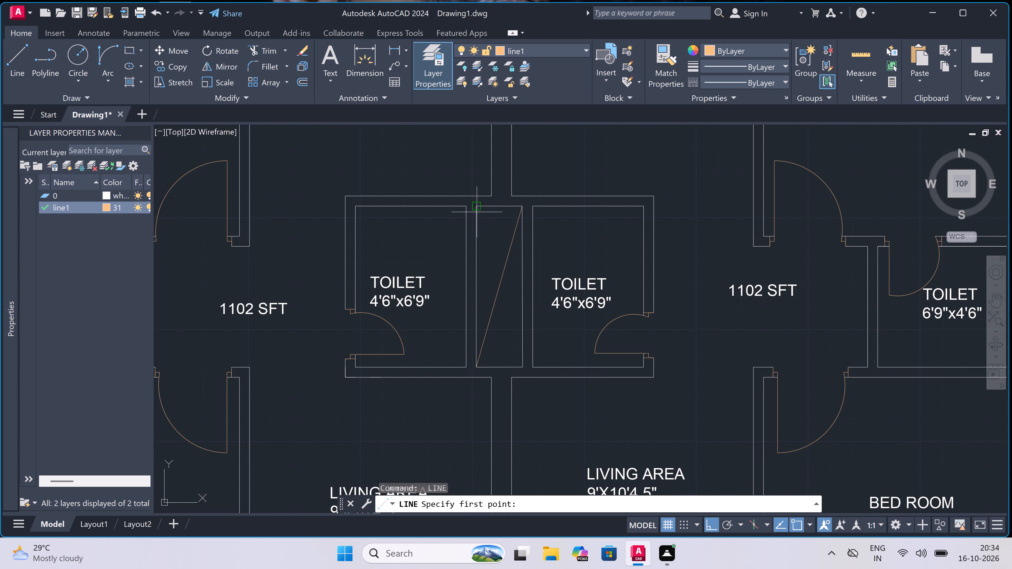
double_click(478, 204)
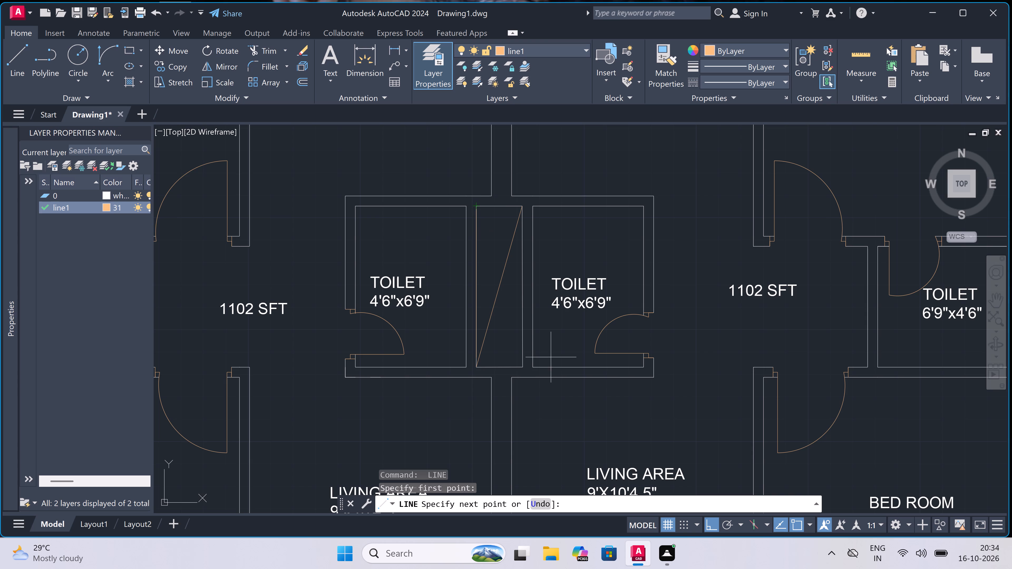
double_click(526, 369)
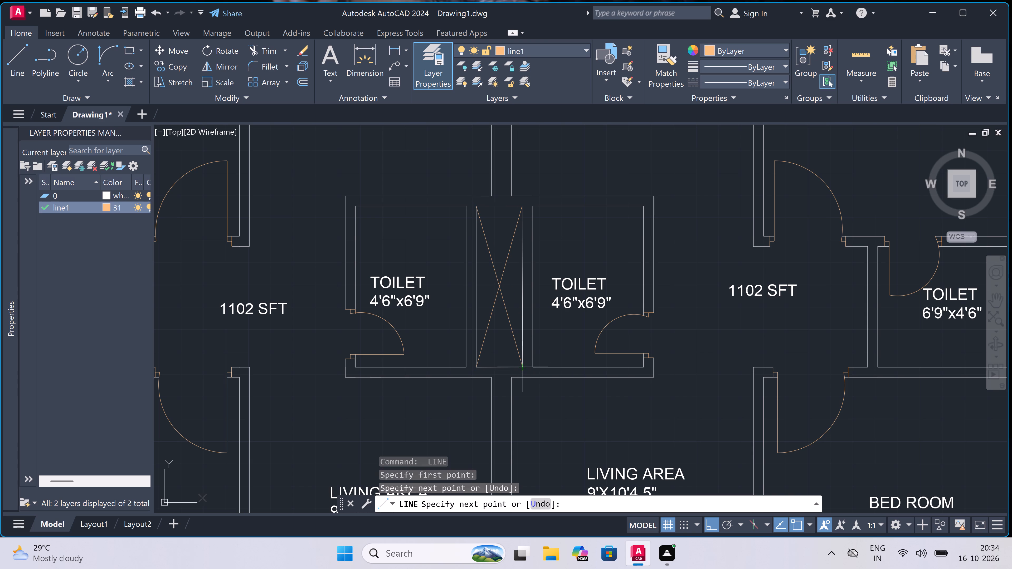
key(Escape)
scroll(528, 234, down, 3)
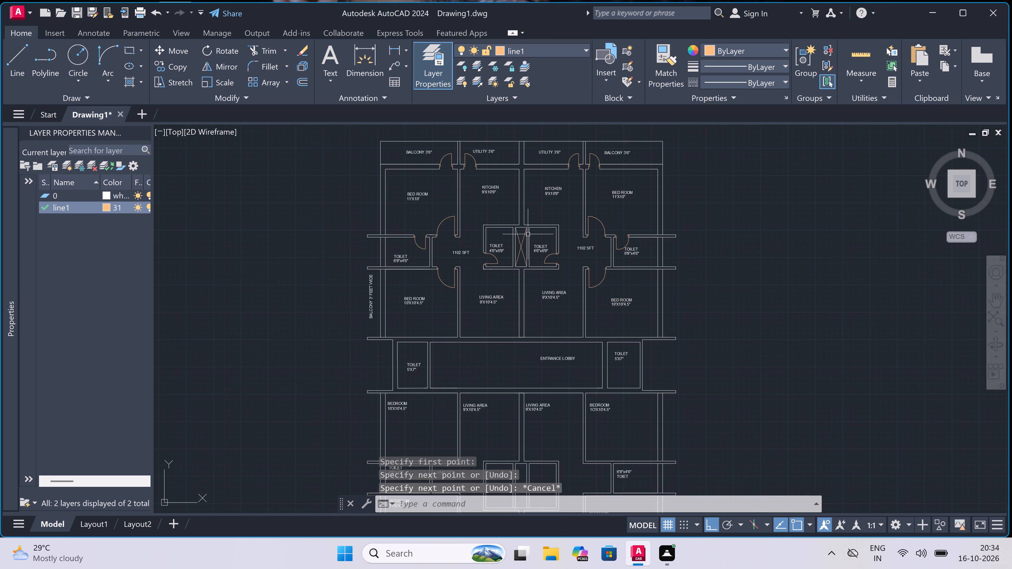
Draw a jamb line across the lobby's upper wall just right of the living areas' dividing wall, with a 2" stop and 3' upward leaf.
scroll(528, 234, down, 1)
scroll(528, 281, up, 1)
scroll(522, 303, up, 1)
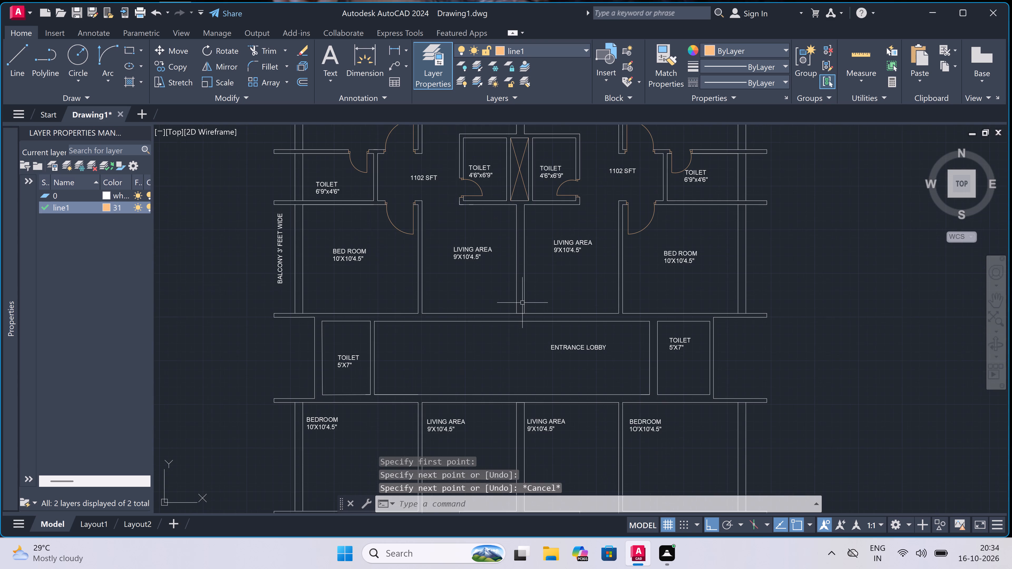
text(l)
key(space)
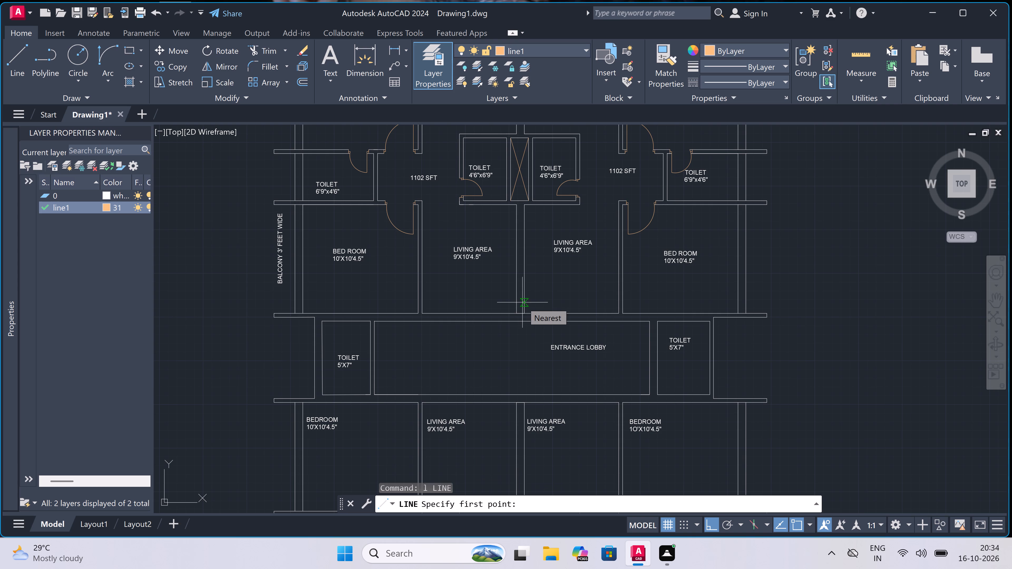
scroll(533, 307, up, 4)
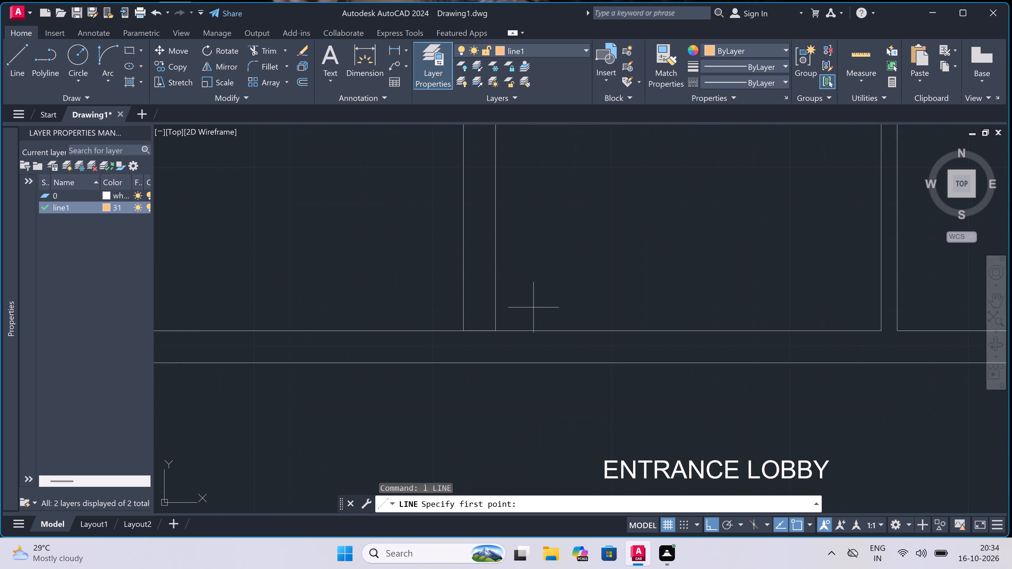
click(509, 340)
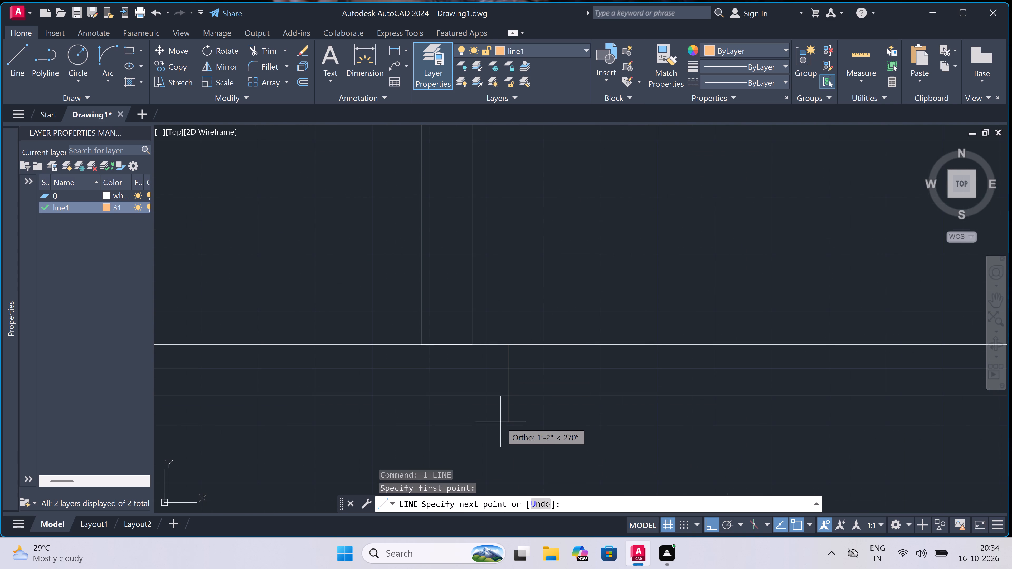
double_click(508, 397)
click(510, 371)
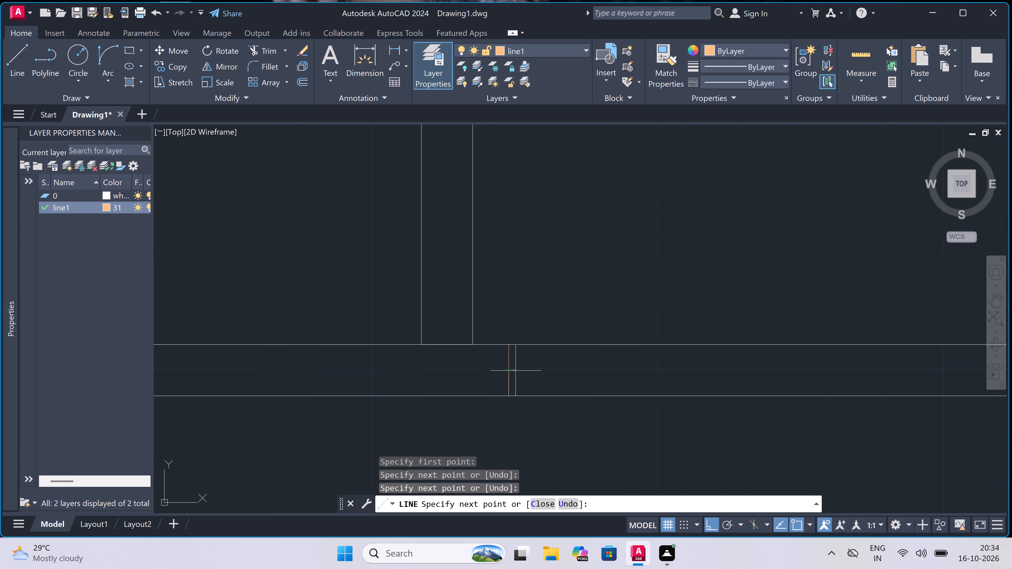
text(2")
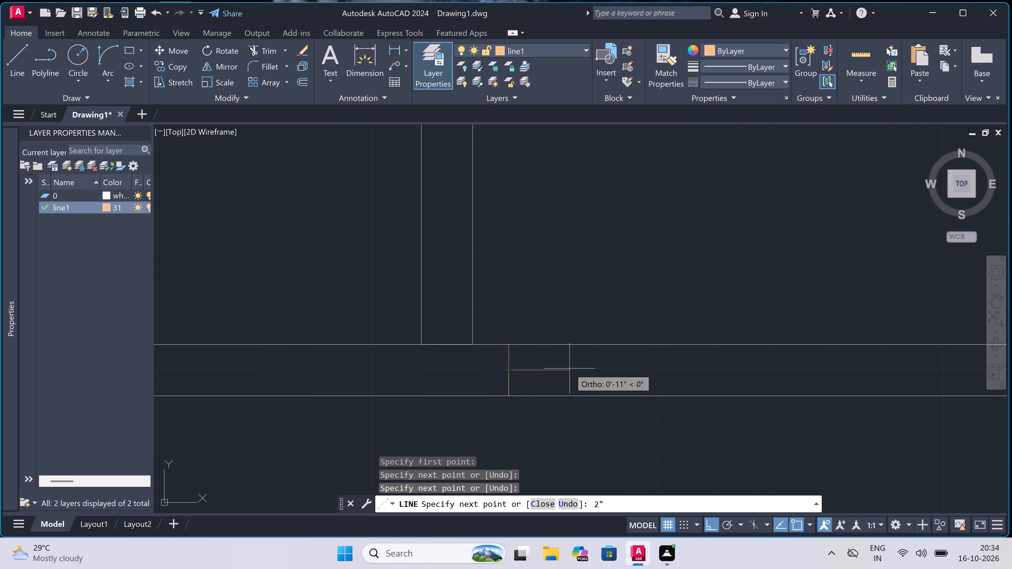
key(space)
text(3')
key(space)
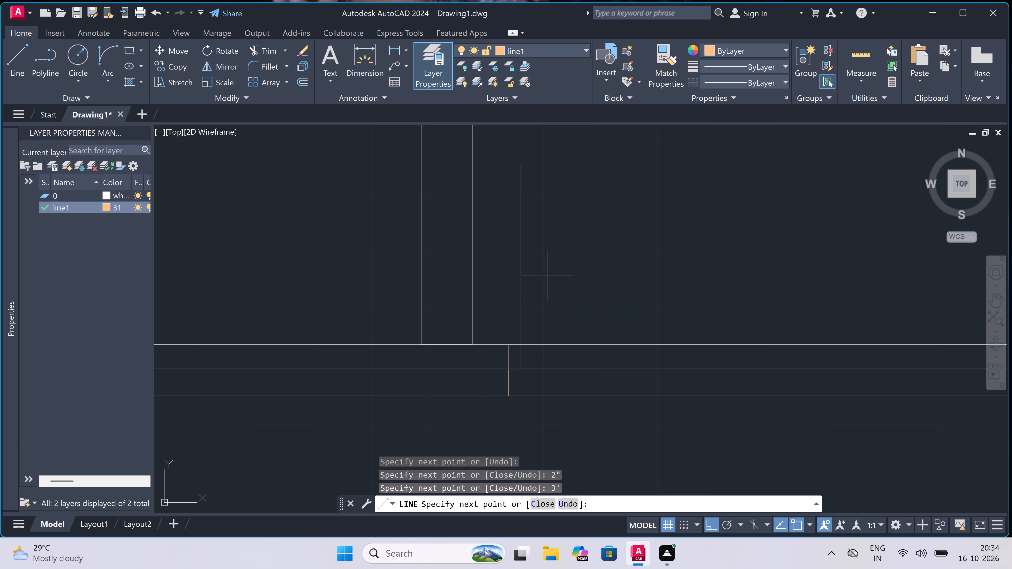
key(Escape)
Draw the right living area door's opposite jamb across the lobby wall, with a 2" stop from its midpoint toward the leaf.
key(space)
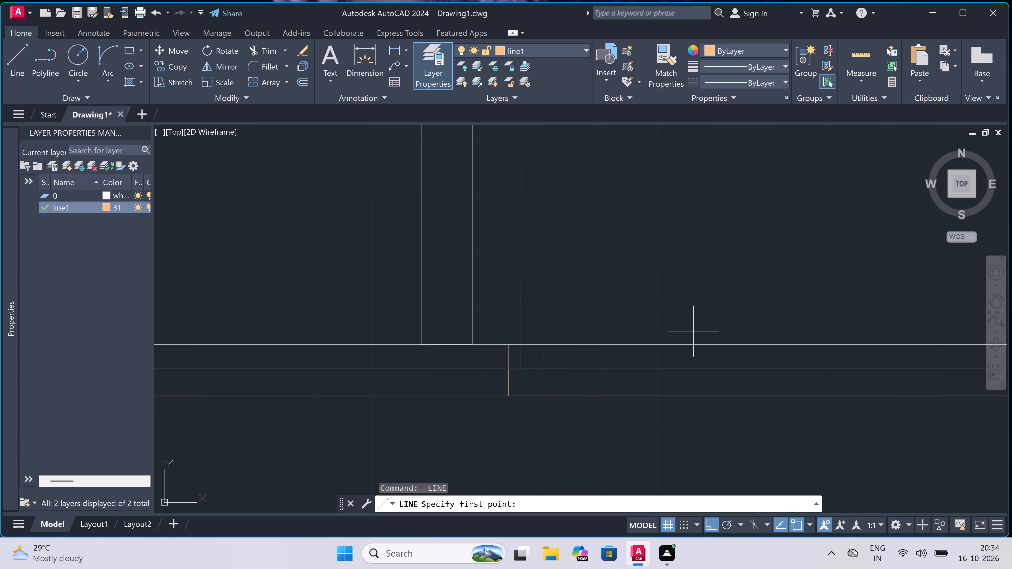
drag(685, 349, 689, 356)
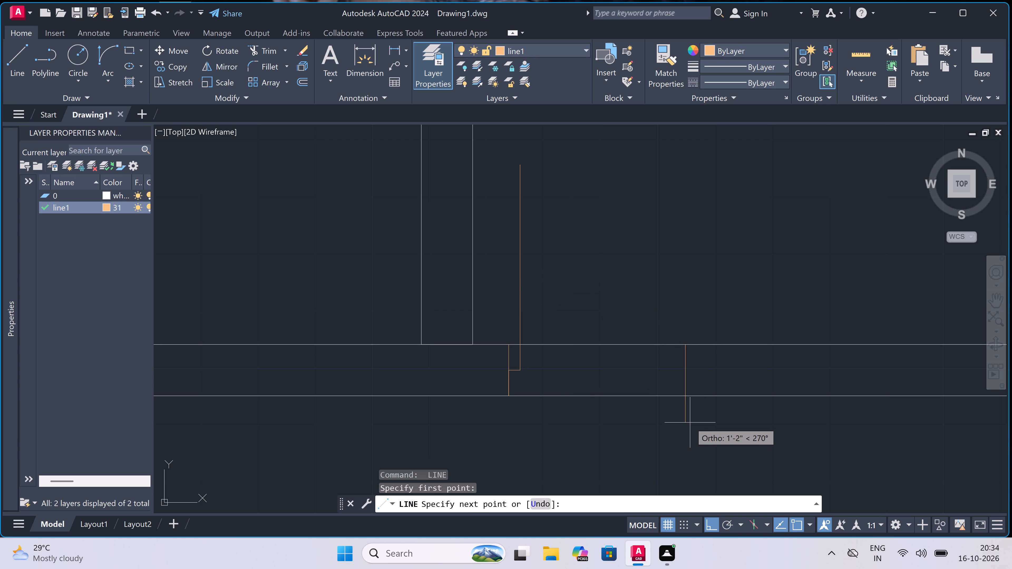
click(684, 396)
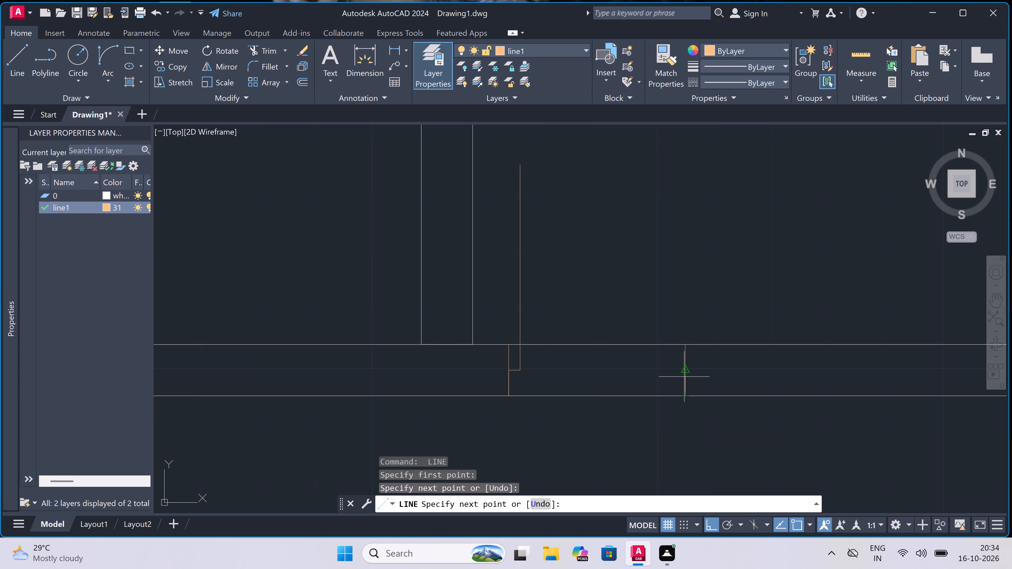
click(684, 371)
text(2")
key(space)
key(Escape)
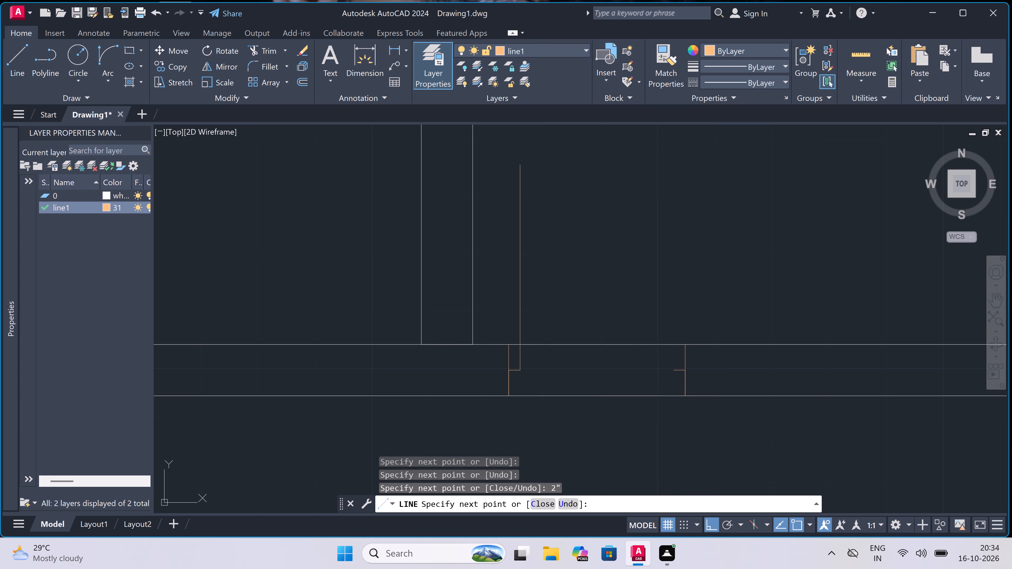
Draw a start-end-direction swing arc from the right living area door leaf's free end to the opposite stop's end.
click(100, 50)
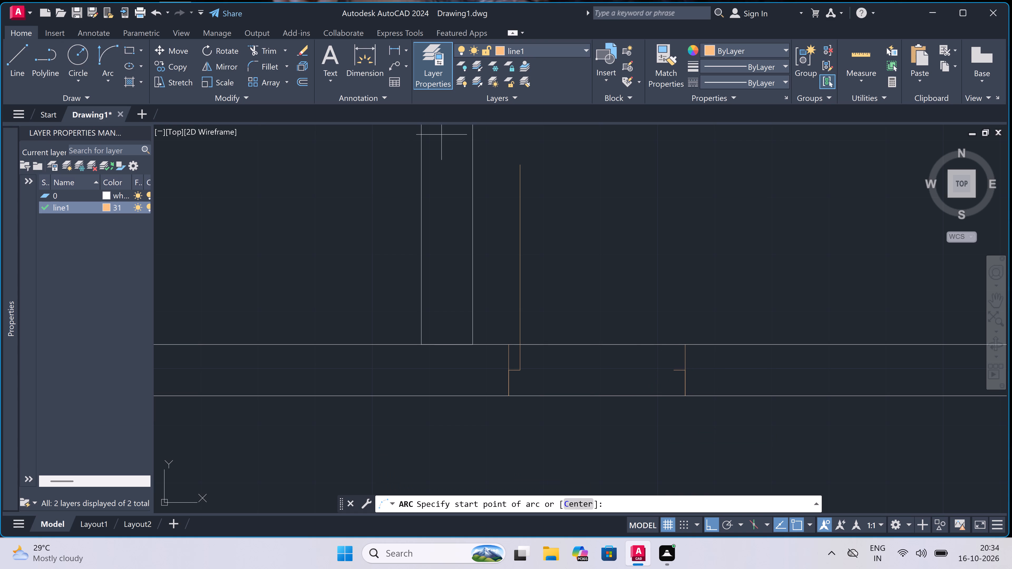
click(525, 168)
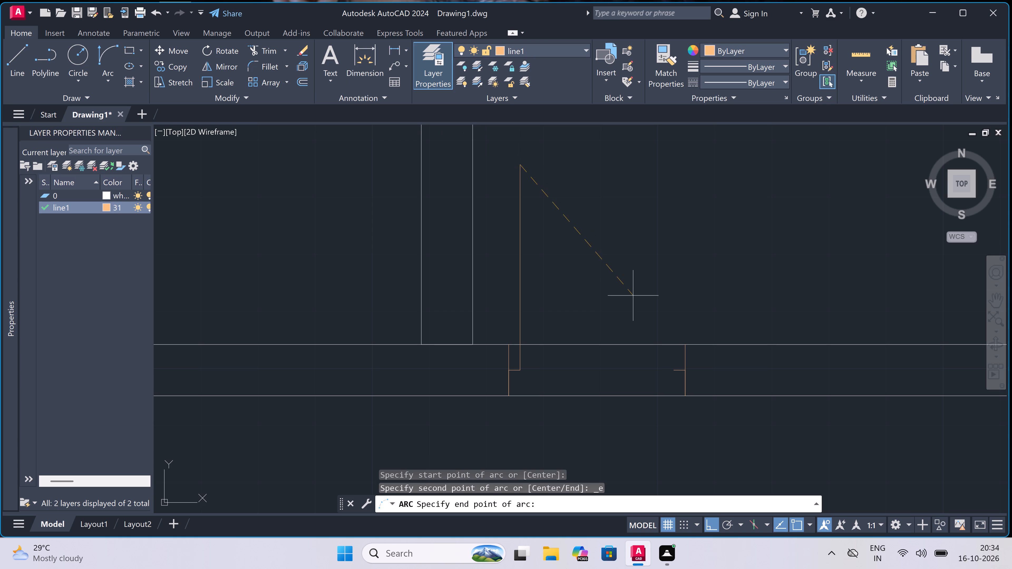
click(674, 368)
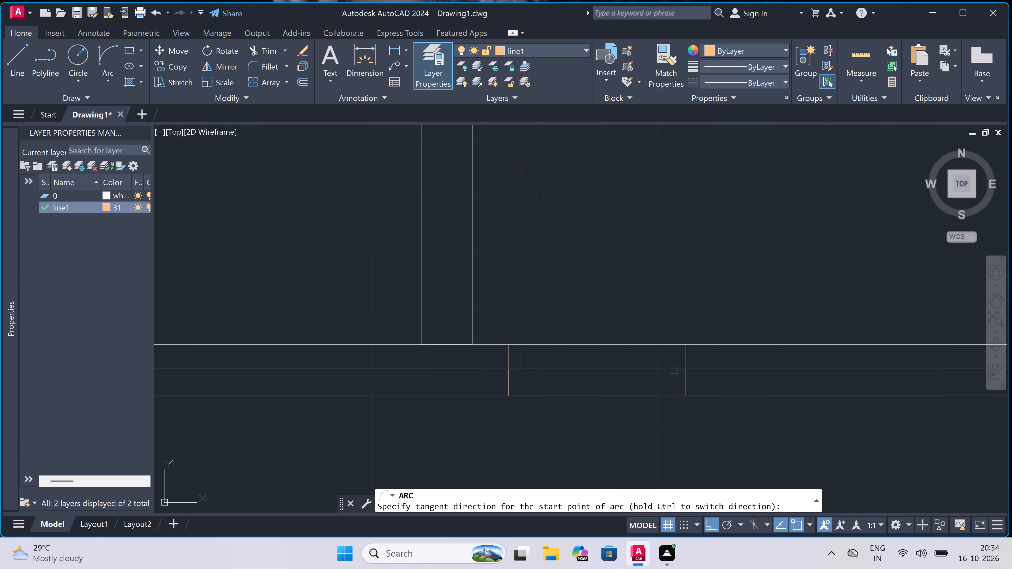
triple_click(692, 302)
Trim both lobby wall lines across the right living area's door opening between the jambs.
text(tr)
key(space)
double_click(611, 324)
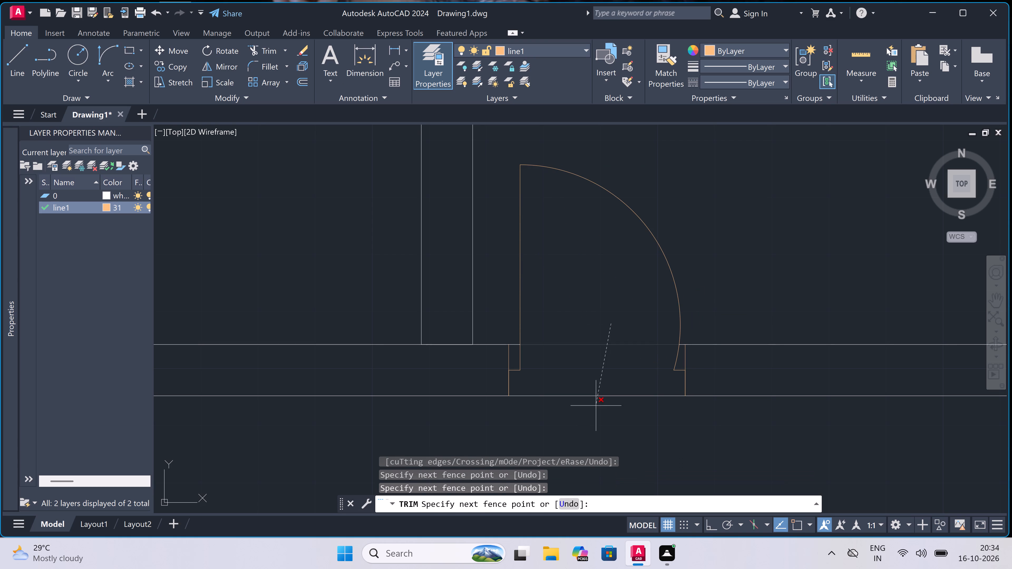
click(596, 406)
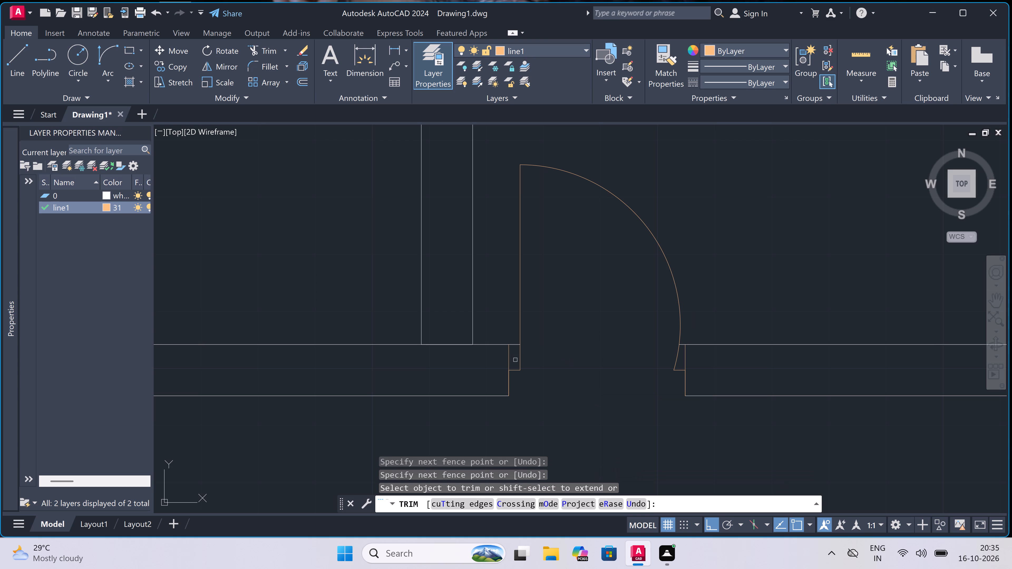
Trim the lobby's upper wall line where the wall between the two living areas meets it.
double_click(457, 360)
click(446, 290)
scroll(486, 371, down, 3)
scroll(440, 364, up, 2)
scroll(434, 325, down, 3)
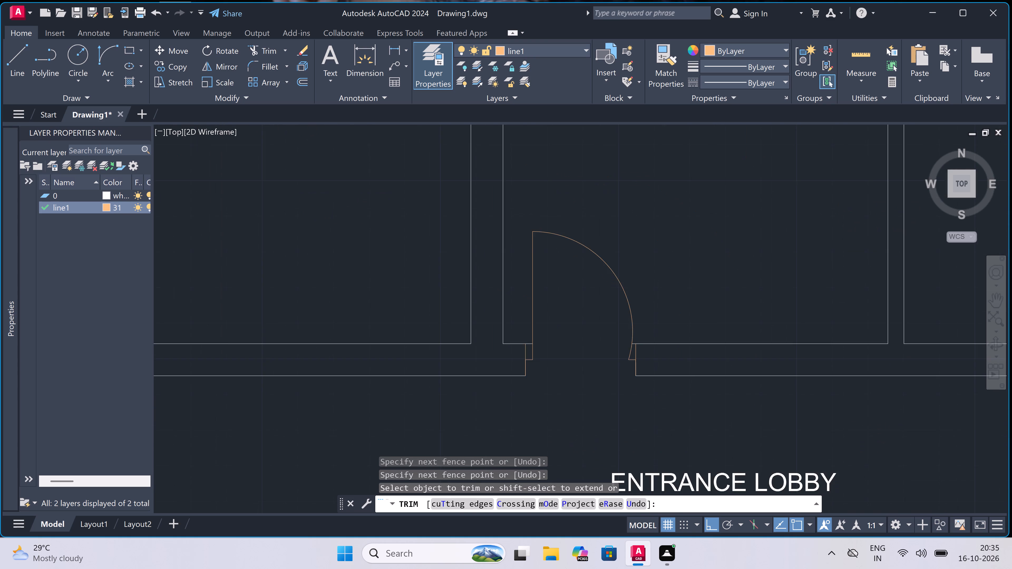
scroll(396, 323, up, 3)
key(Escape)
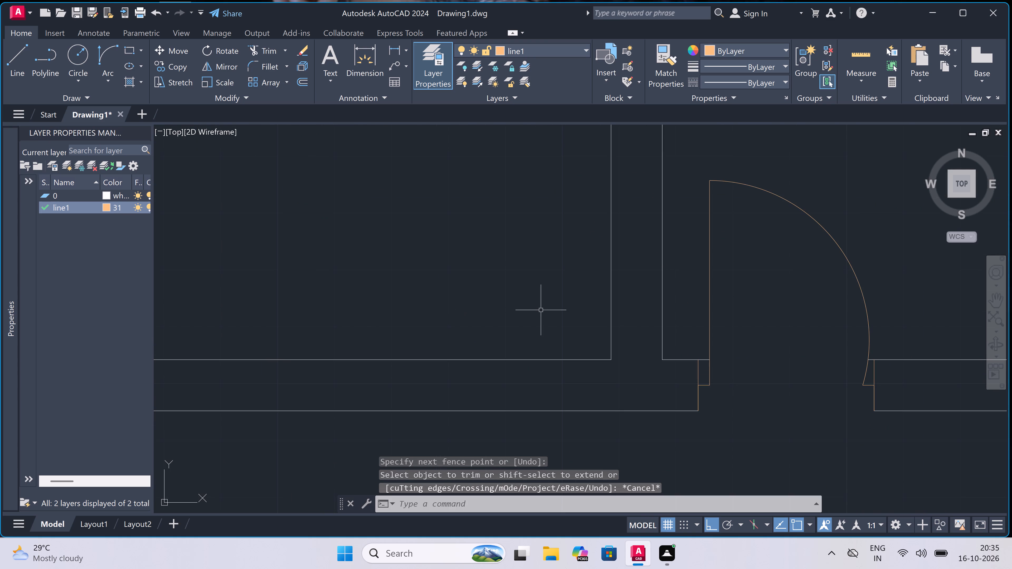
Draw a jamb line across the lobby wall just left of the dividing wall, with a 2" stop and an upward leaf of 2' plus 1'.
key(l)
key(space)
click(581, 357)
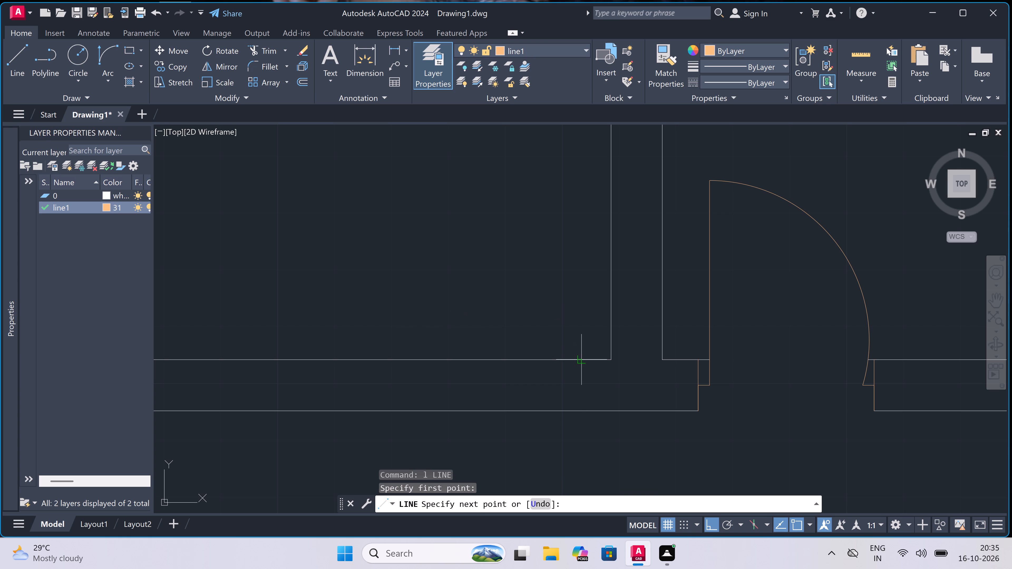
drag(582, 410, 586, 414)
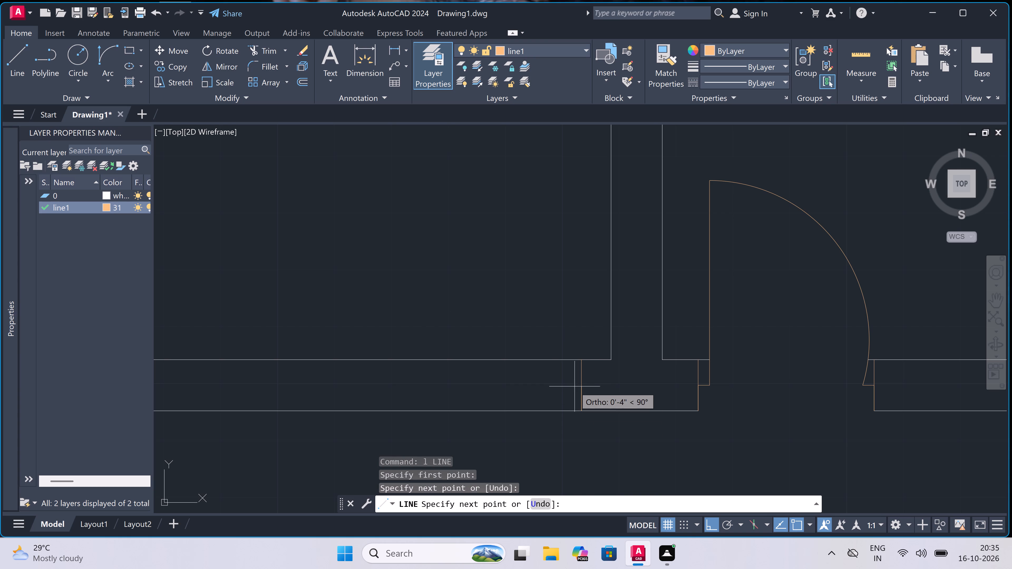
click(582, 386)
text(2")
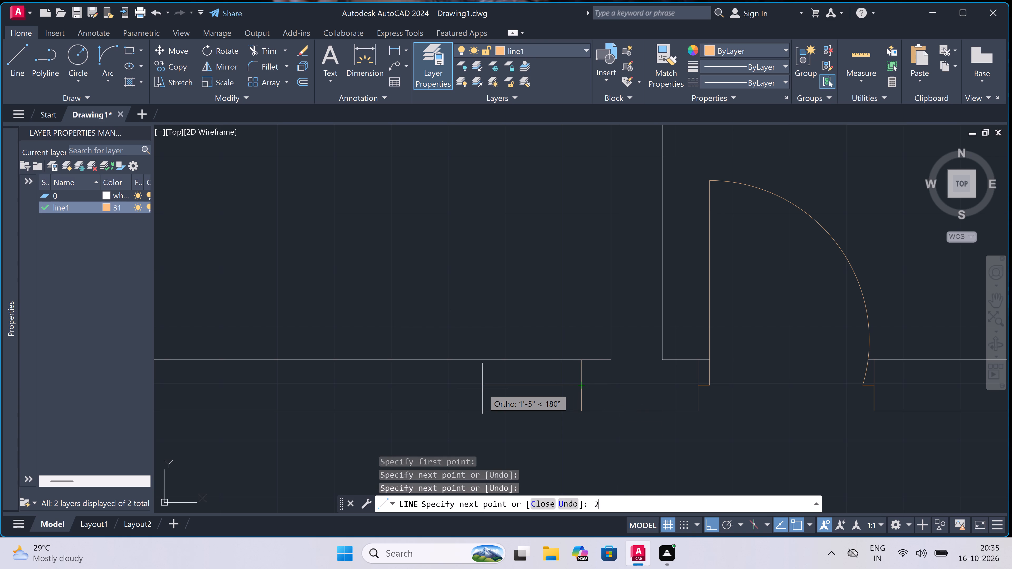
key(space)
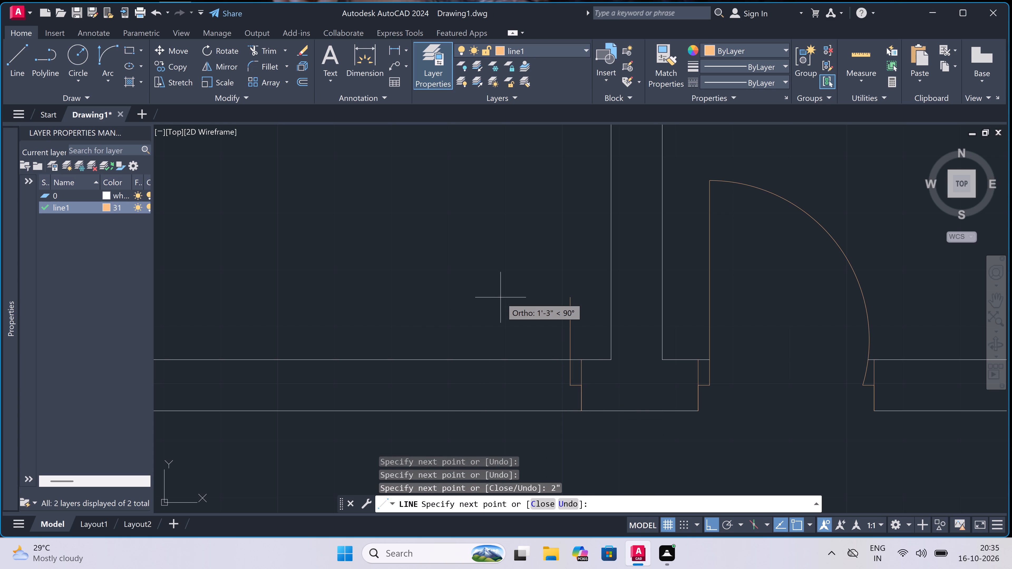
text(2')
key(space)
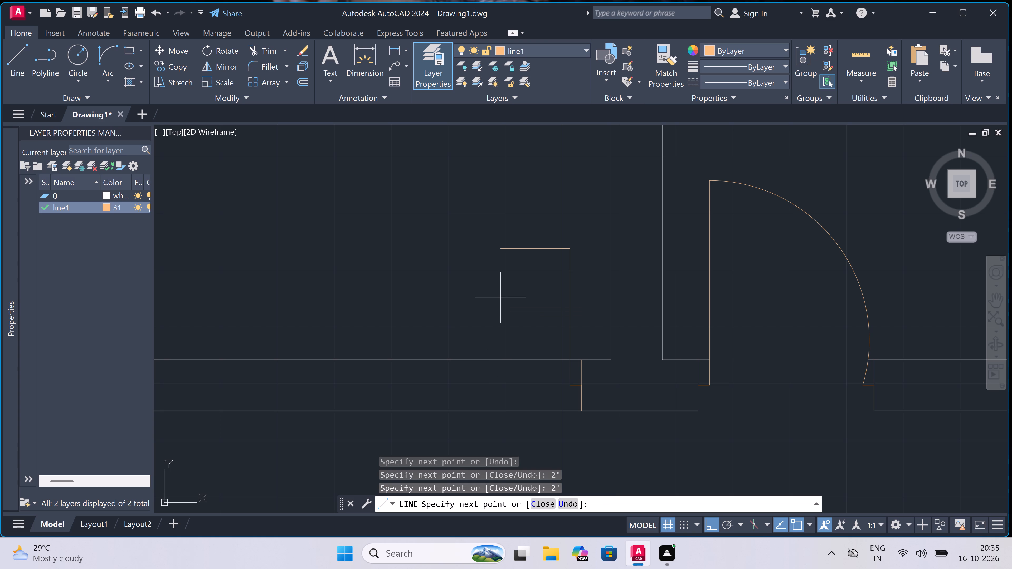
text(1')
key(space)
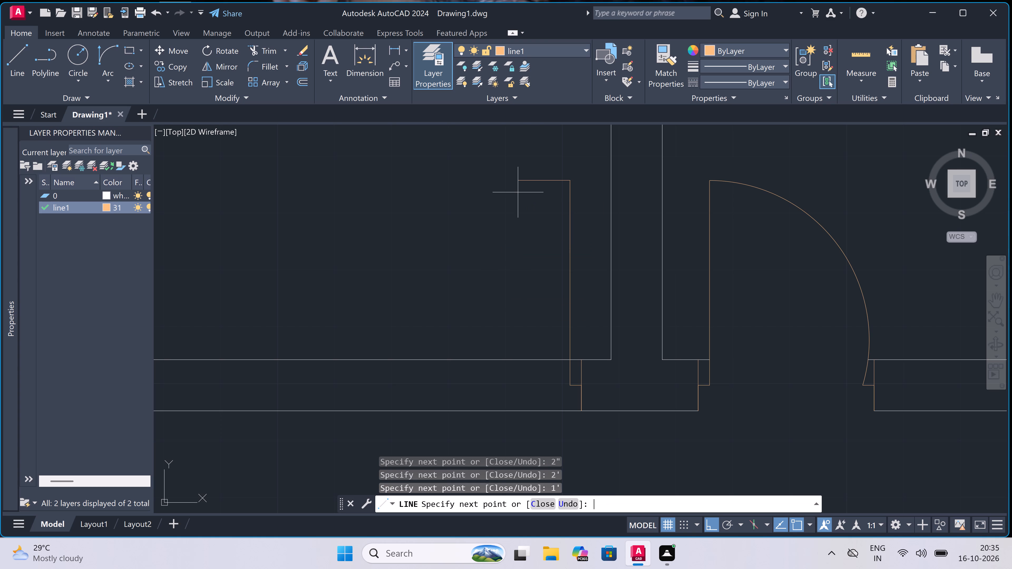
key(Escape)
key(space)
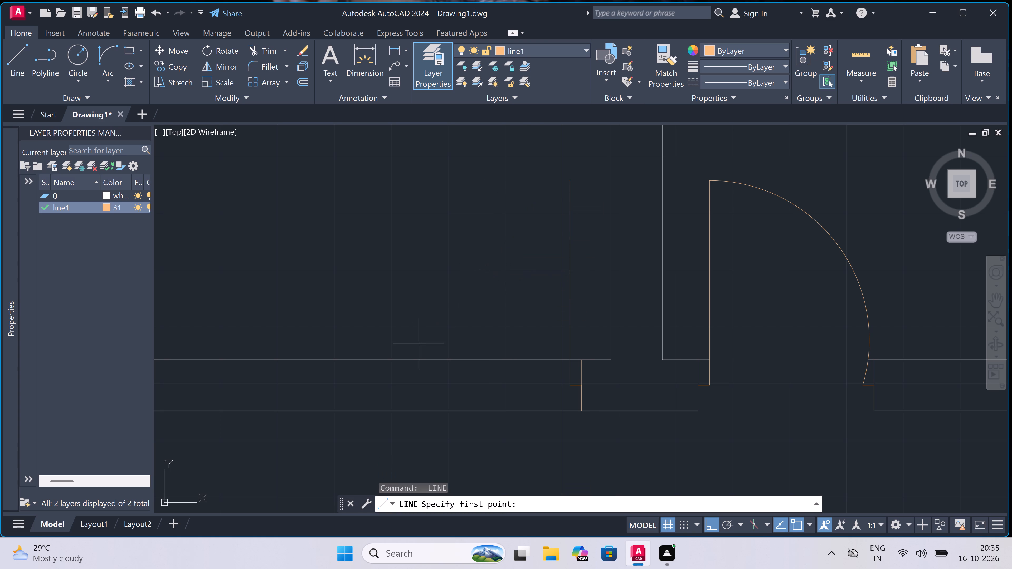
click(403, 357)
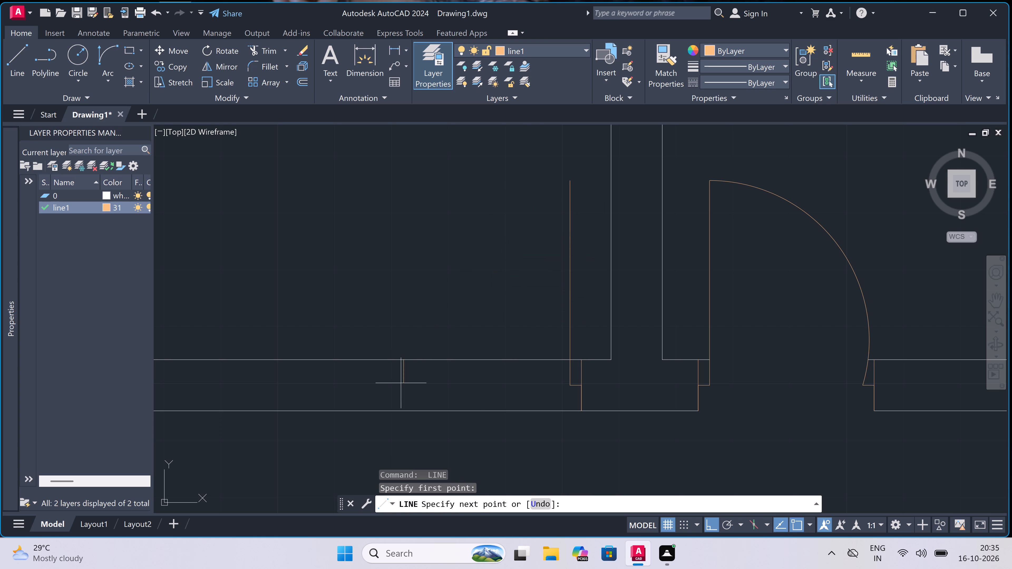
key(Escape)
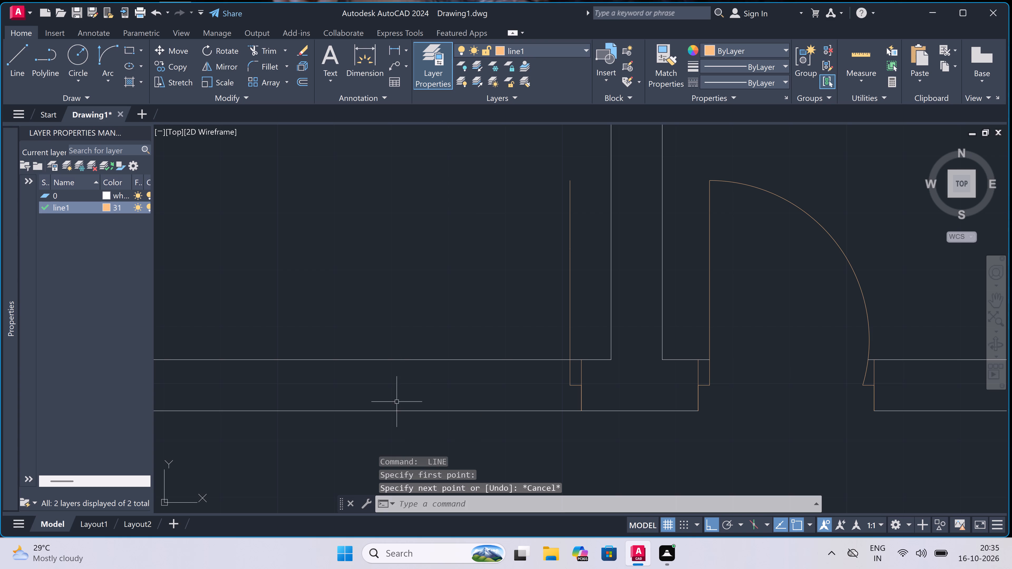
Draw the left living area door's opposite jamb across the lobby wall, with a 2" stop from its midpoint toward the leaf.
key(space)
click(398, 361)
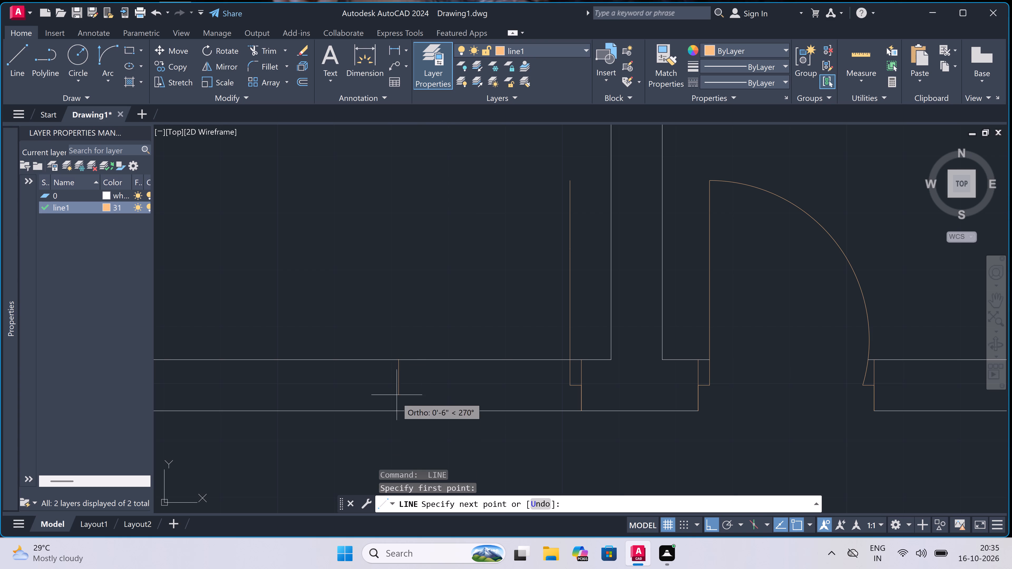
click(395, 407)
double_click(398, 385)
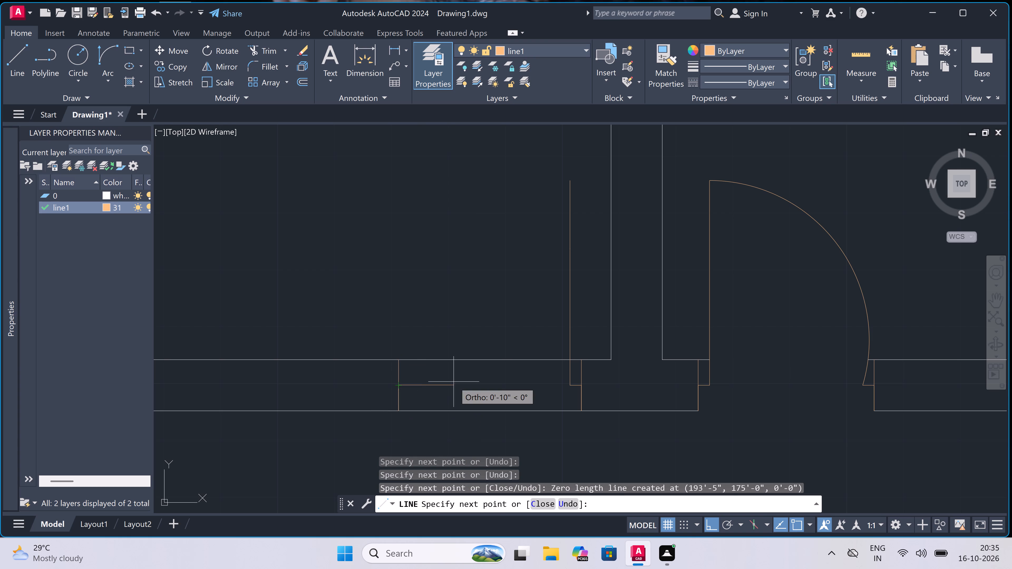
text(2")
key(space)
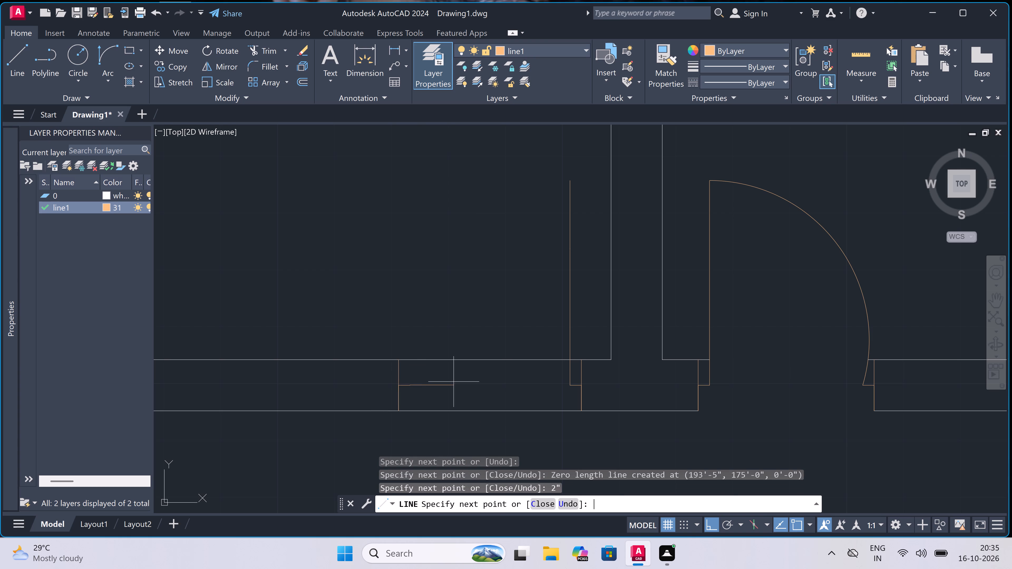
key(Escape)
Draw a start-end-direction swing arc from the left living area door leaf's free end to the opposite stop's end.
click(107, 53)
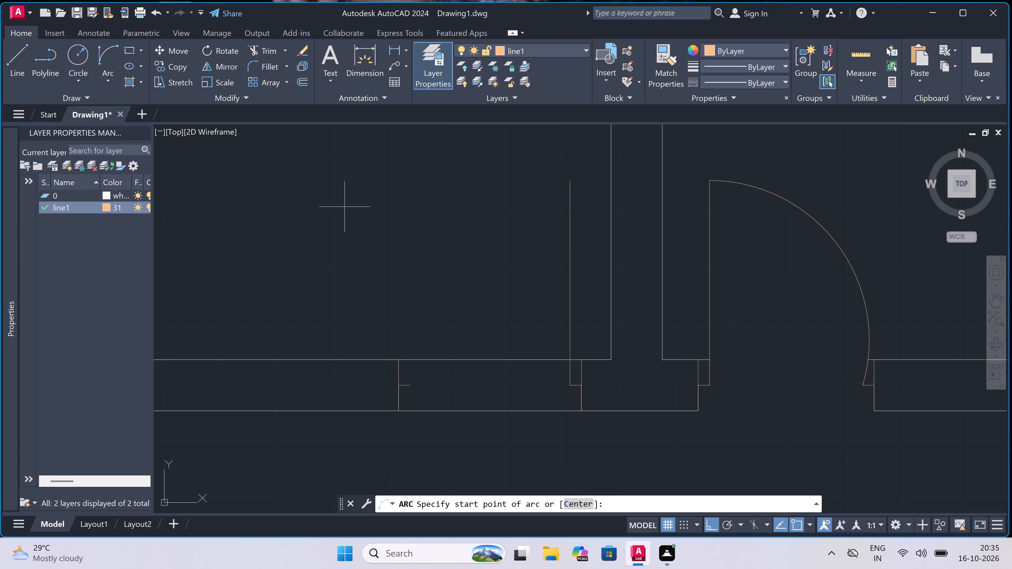
double_click(574, 183)
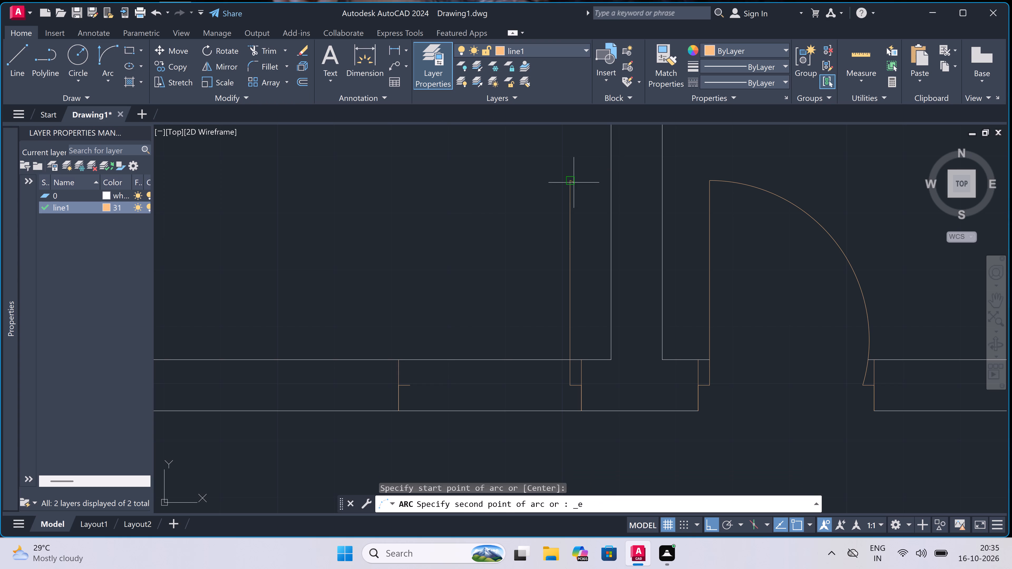
click(413, 385)
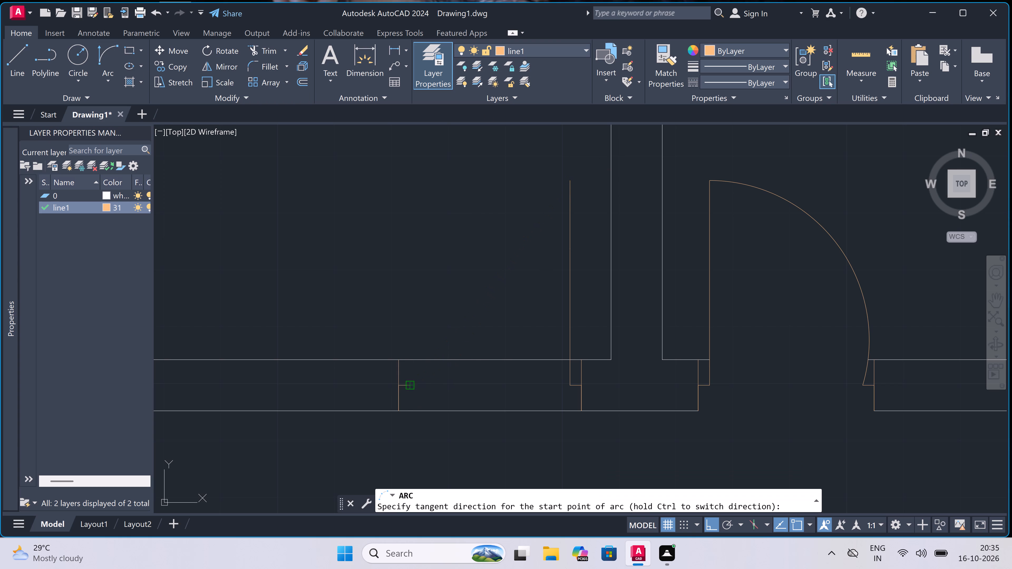
click(355, 291)
Trim the two lobby wall lines between the jambs of the left living area door to clear its opening.
key(t)
text(r)
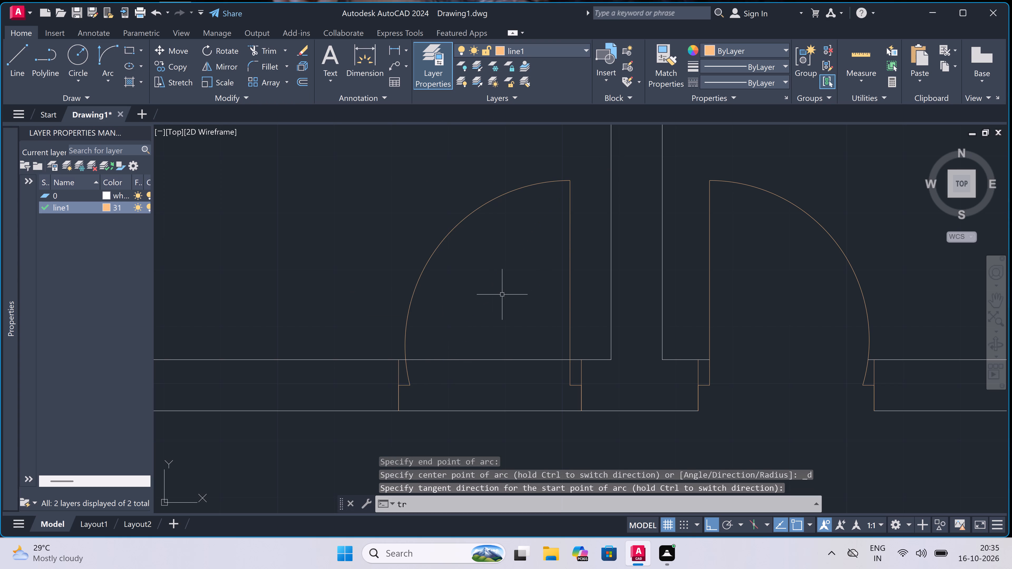
key(space)
scroll(502, 295, down, 1)
click(503, 297)
click(487, 391)
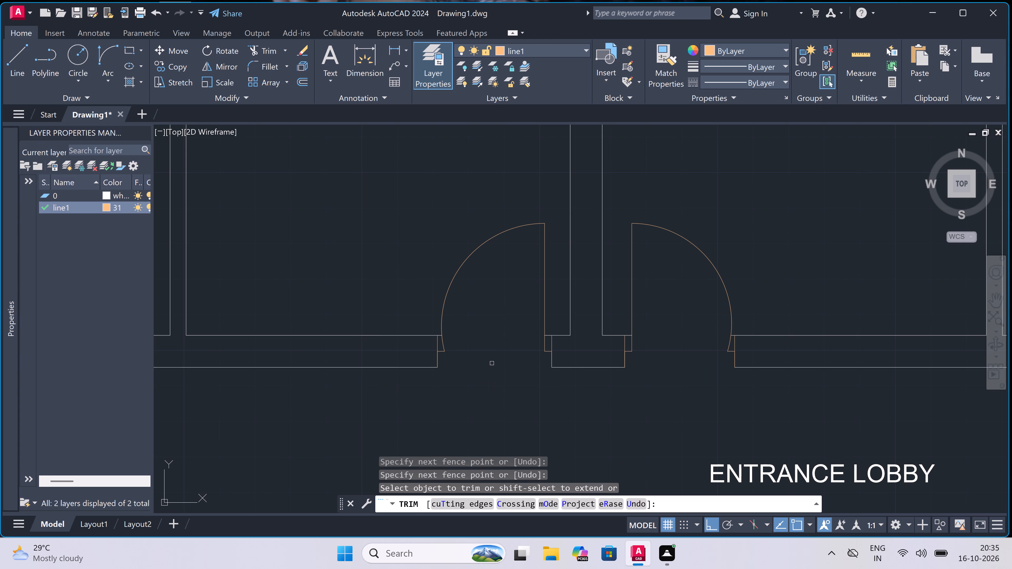
scroll(492, 356, down, 4)
key(Escape)
Move the label of the right living area below the lobby about 4'-5" right and slightly down, away from the dividing wall.
scroll(492, 356, down, 1)
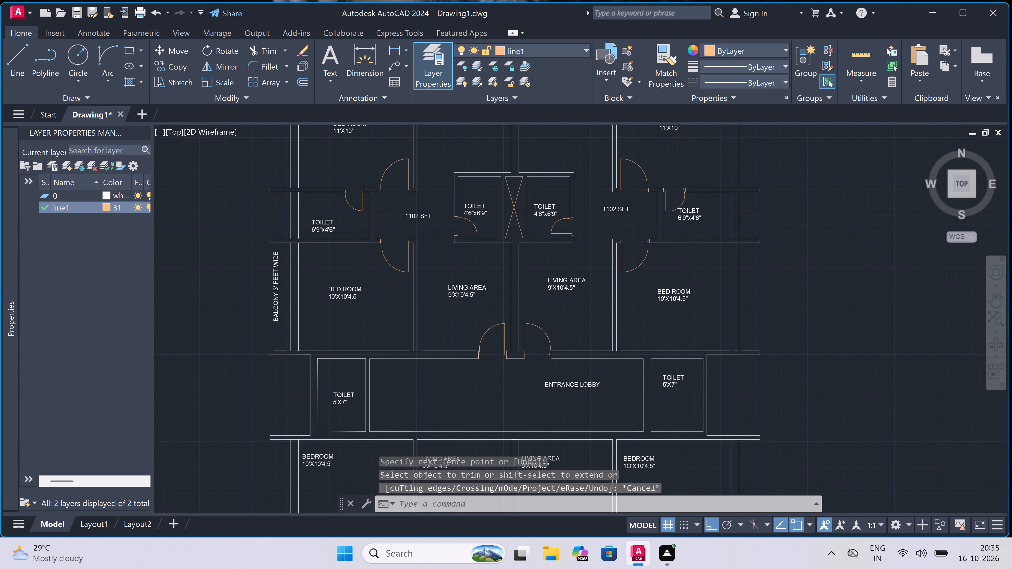
scroll(492, 356, up, 1)
scroll(496, 339, down, 2)
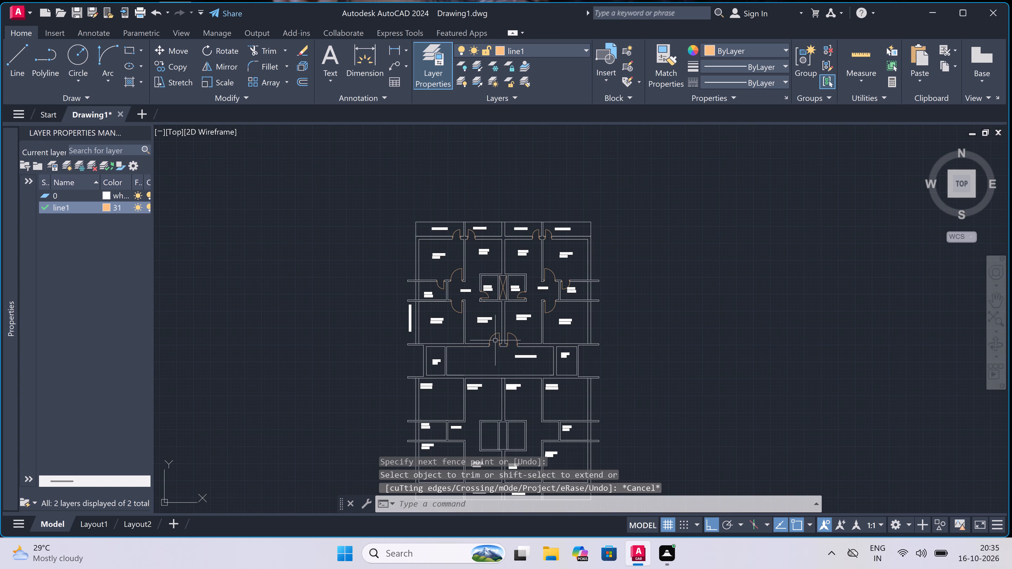
scroll(499, 385, up, 3)
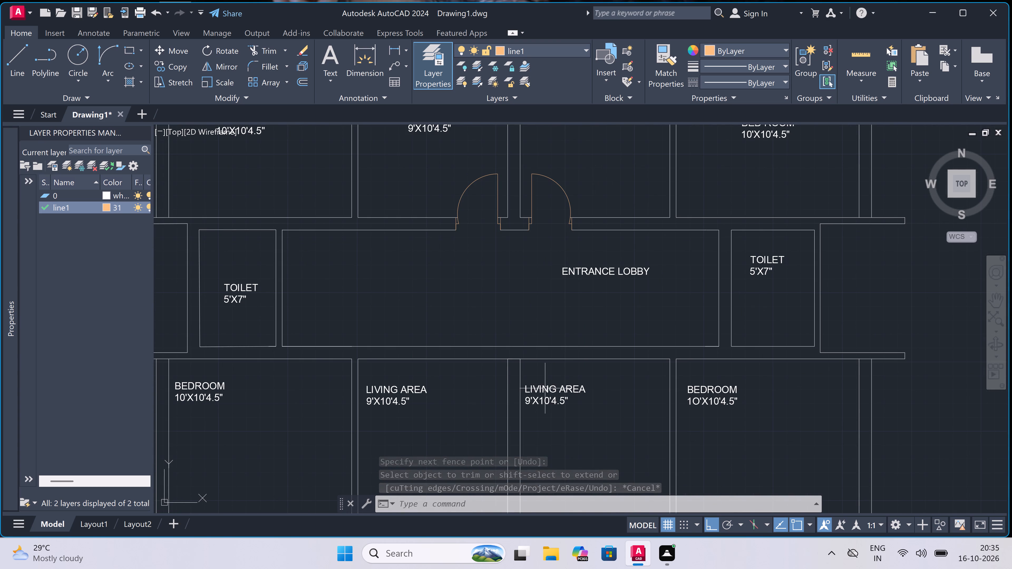
click(546, 388)
triple_click(527, 383)
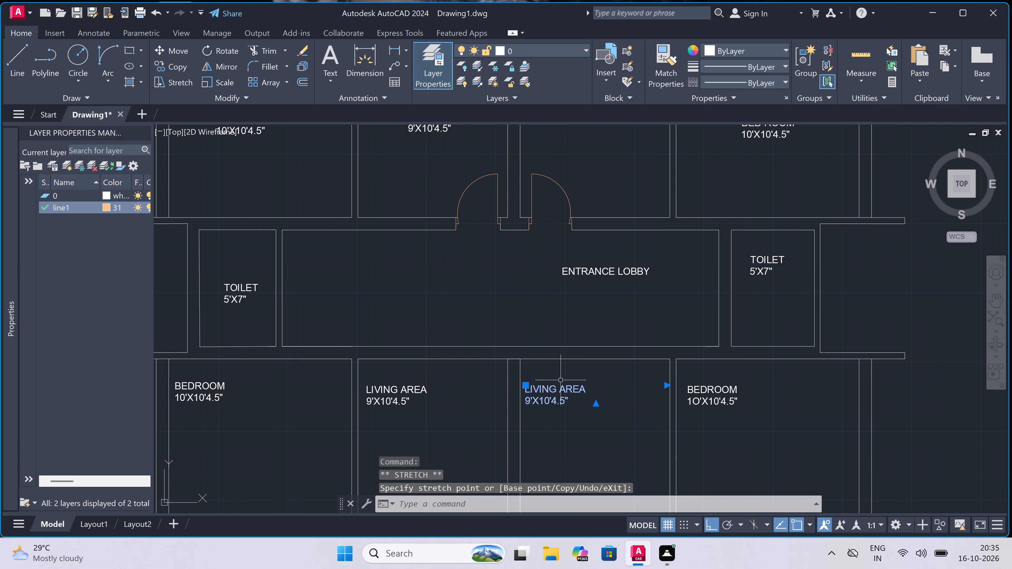
click(526, 383)
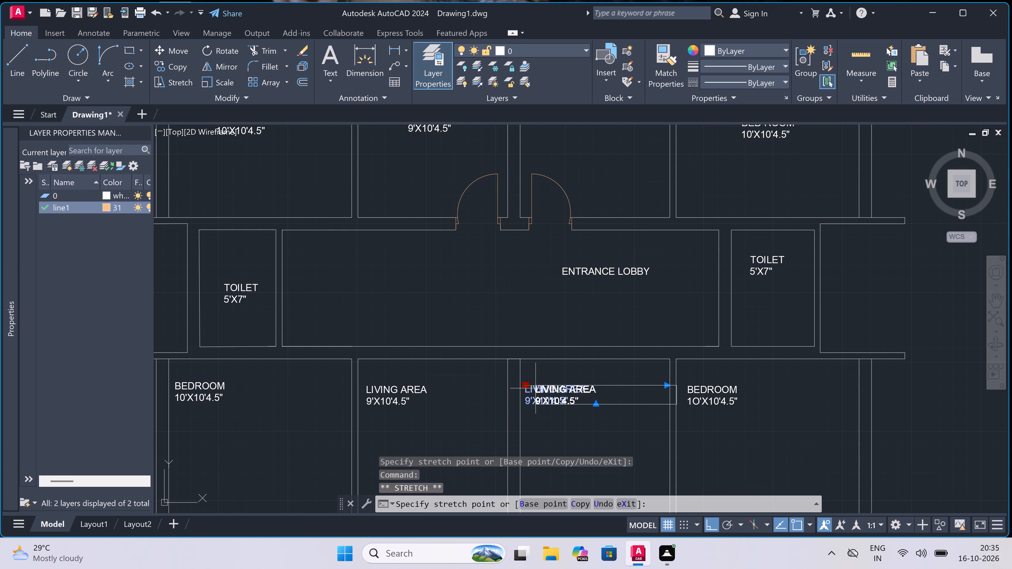
key(F8)
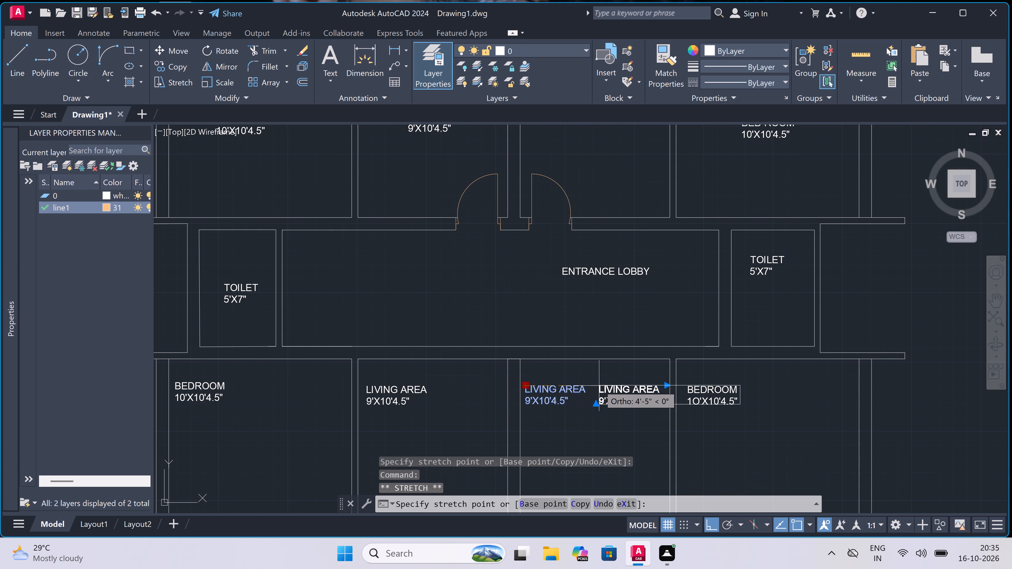
click(599, 399)
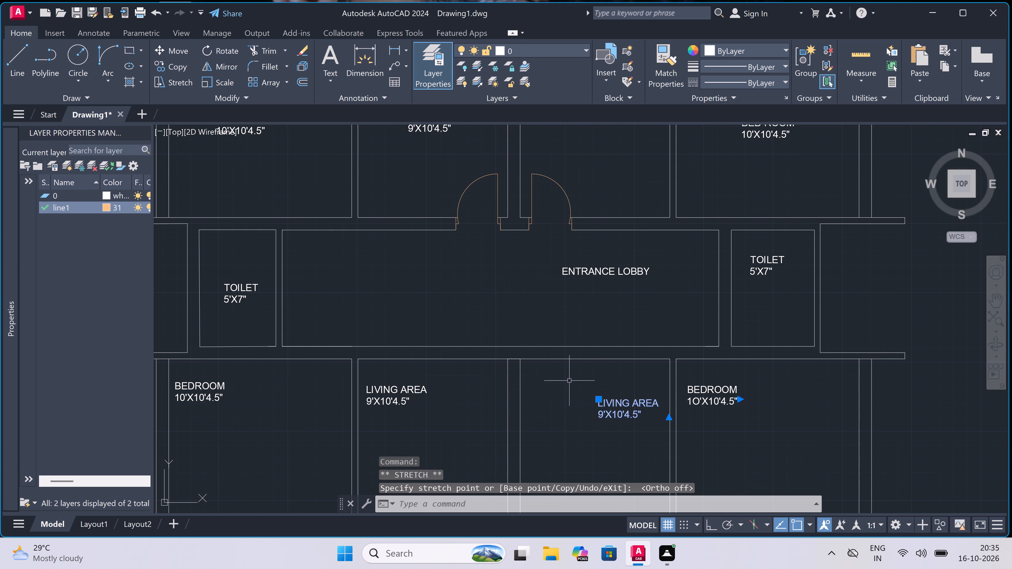
key(Escape)
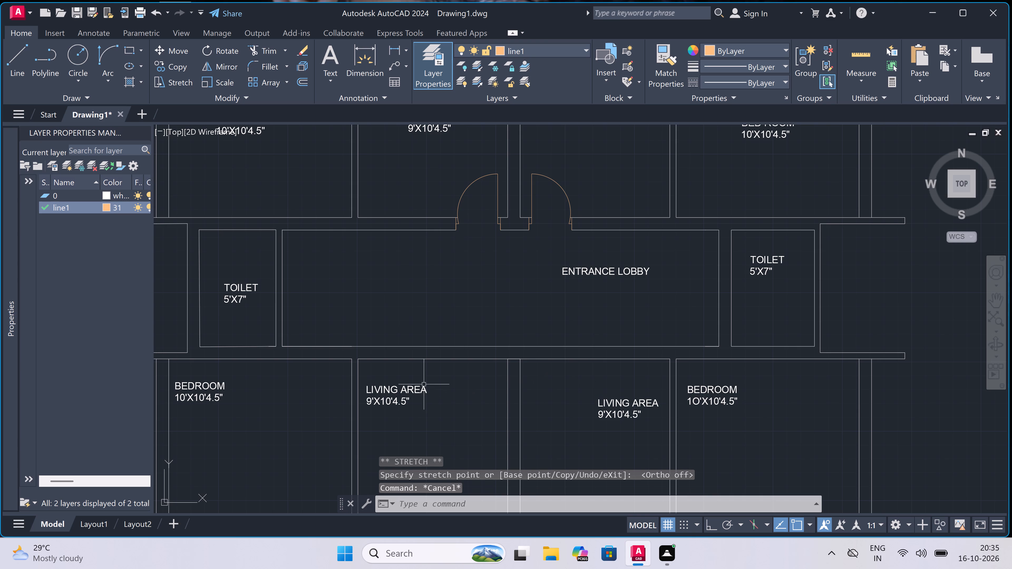
Draw a jamb line across the lobby's lower wall just right of the dividing wall, with a 2" stop and a 3' leaf downward.
scroll(509, 363, up, 3)
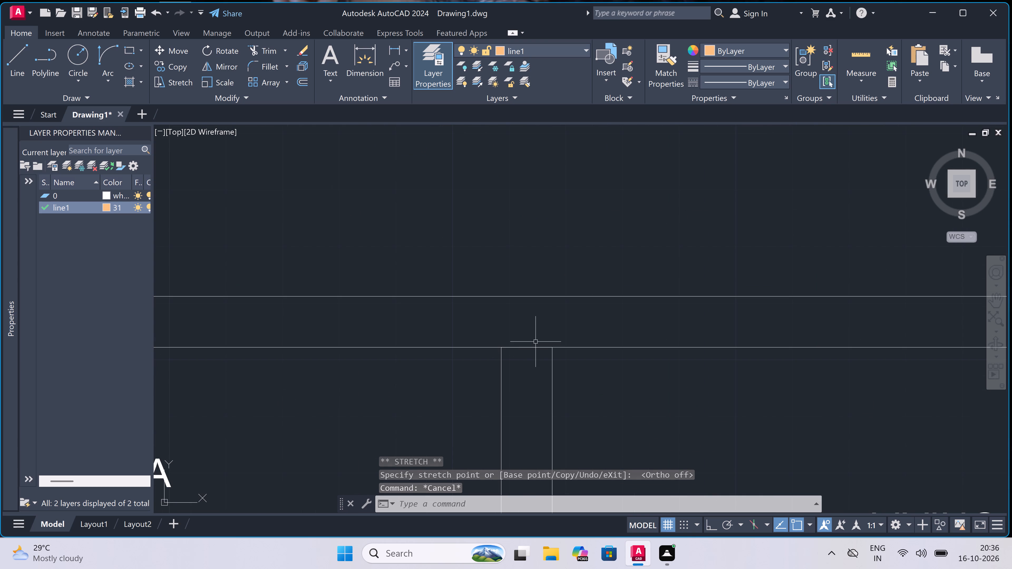
key(l)
key(space)
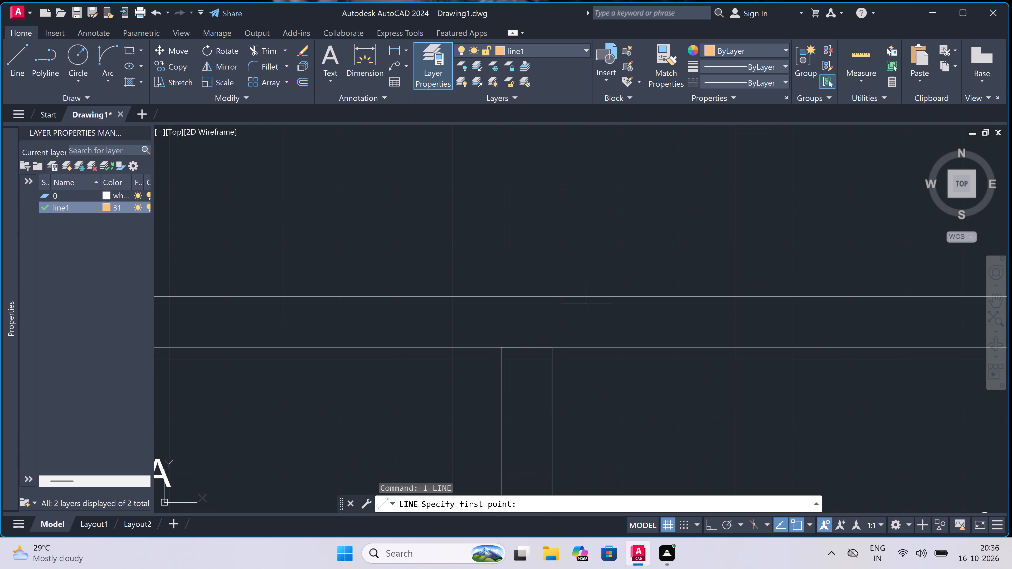
scroll(586, 304, down, 4)
scroll(587, 304, up, 1)
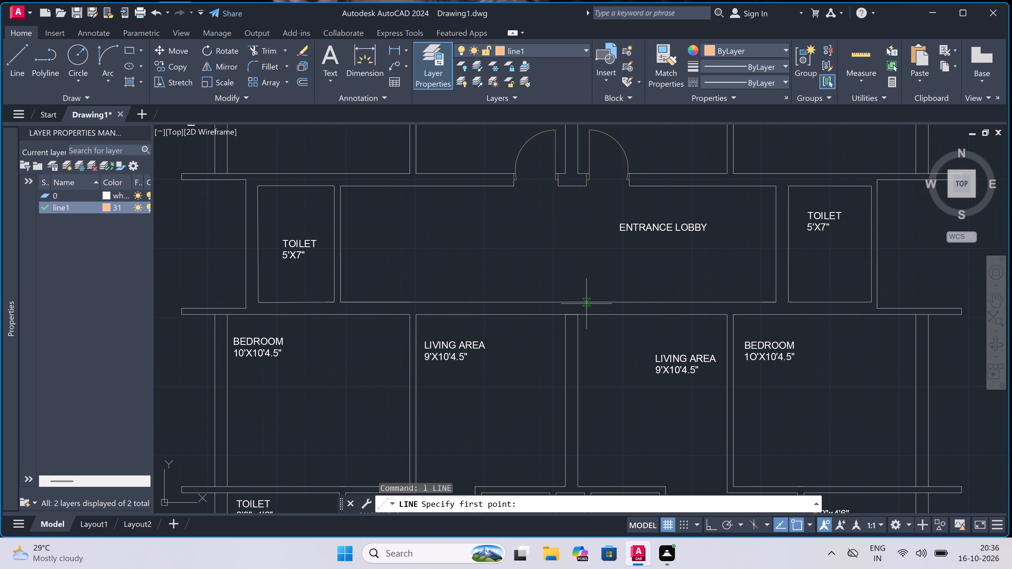
scroll(586, 304, up, 1)
click(587, 303)
scroll(591, 312, up, 2)
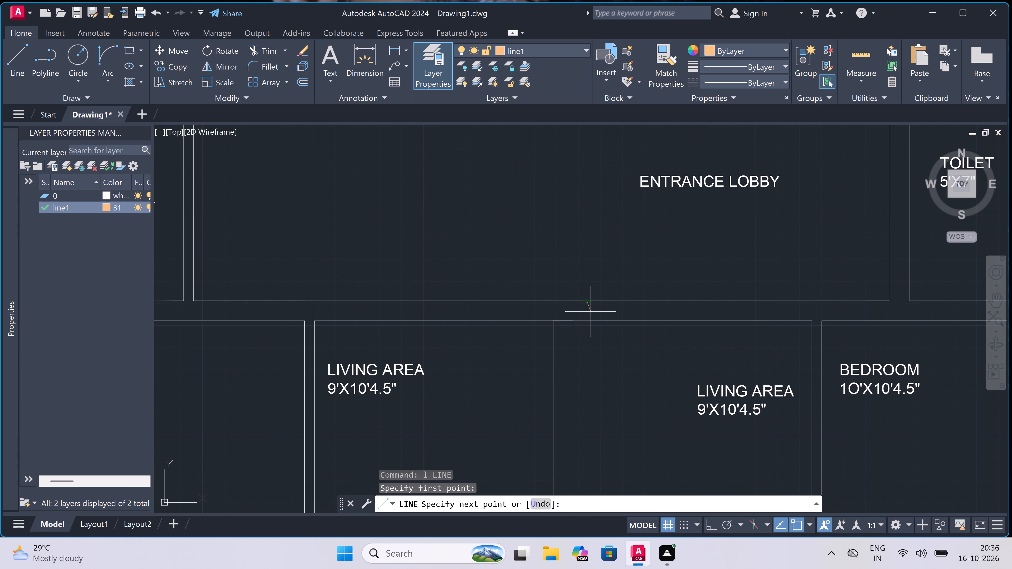
key(F8)
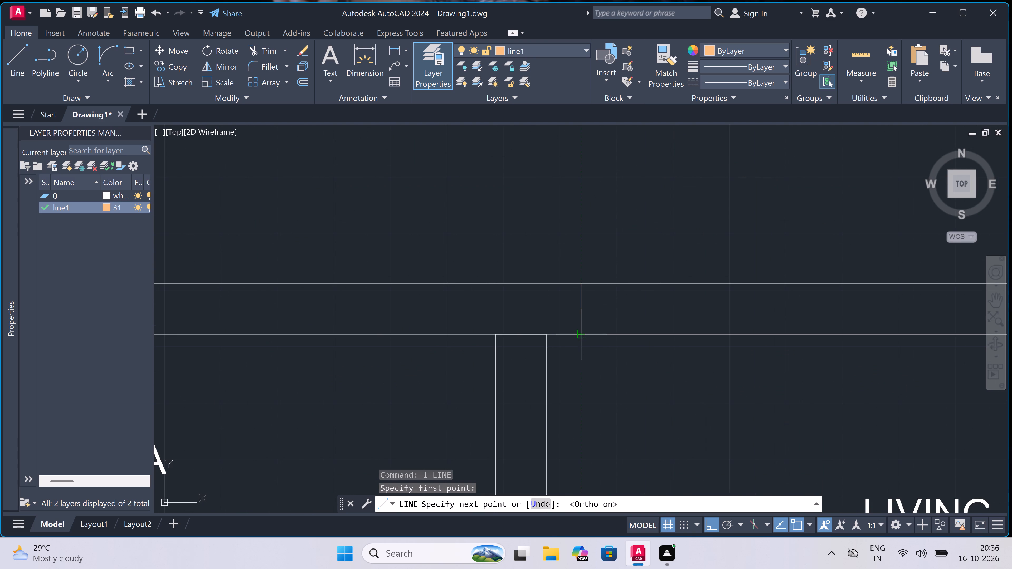
click(581, 334)
click(582, 306)
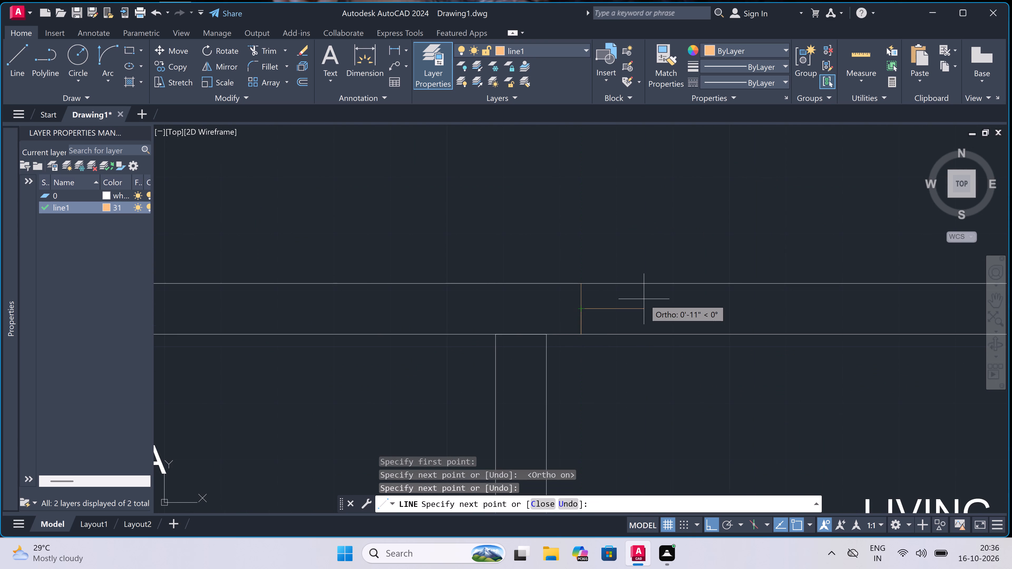
text(2")
key(space)
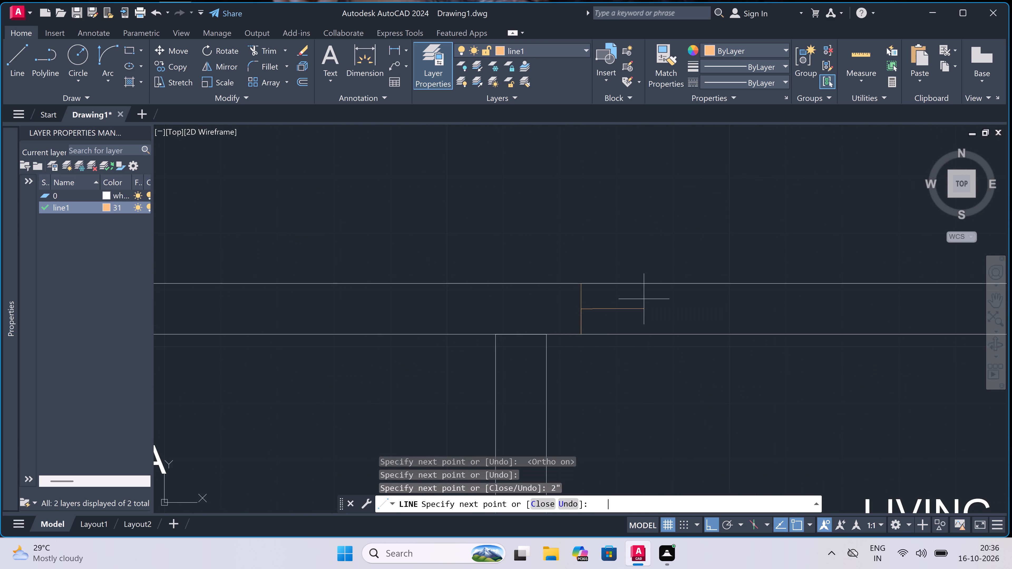
scroll(644, 299, down, 3)
text(3')
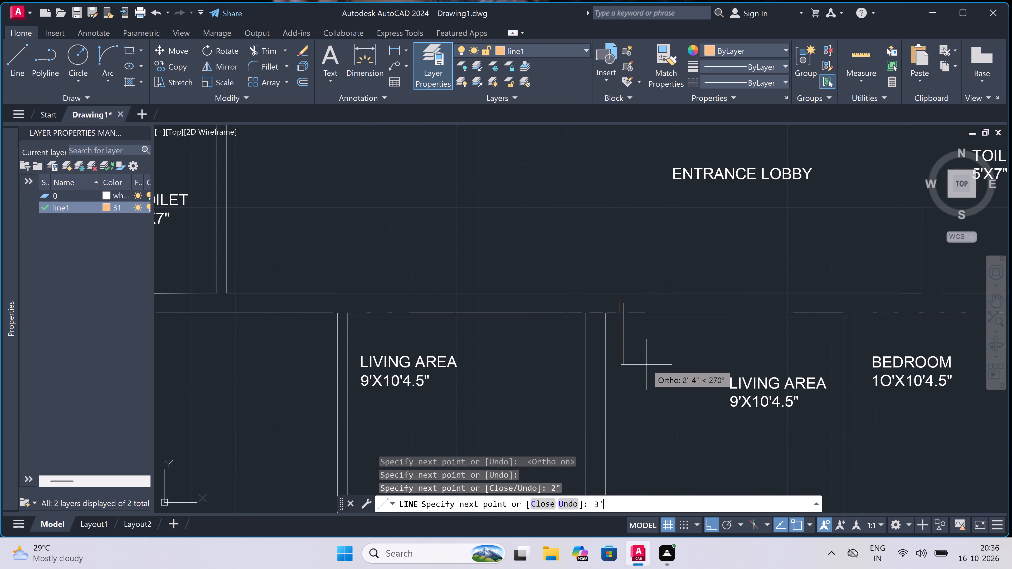
key(space)
key(Escape)
Draw the opposite jamb of the lower right living area door across the lobby wall, with a 2" stop from its midpoint toward the leaf.
key(space)
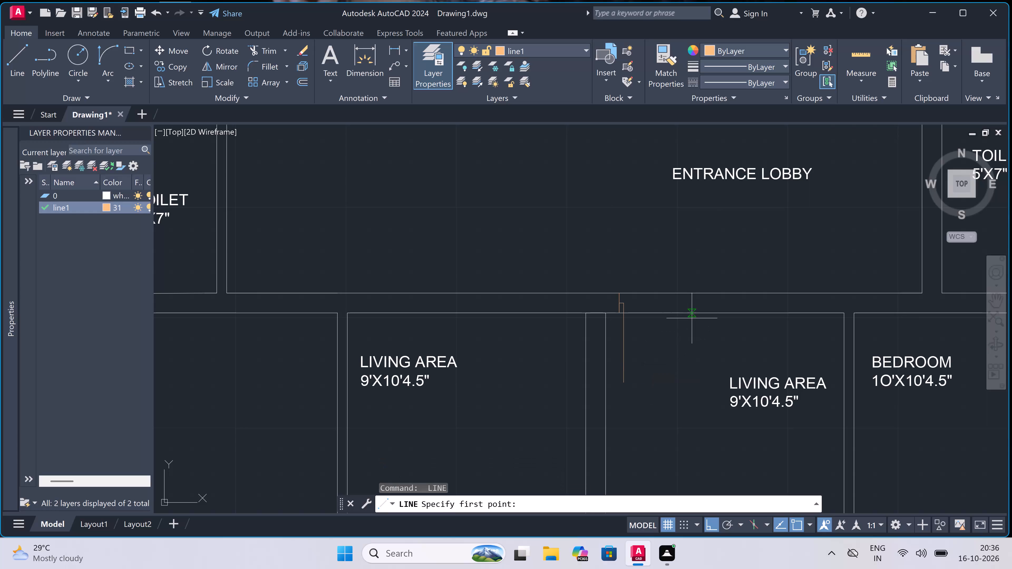
click(691, 316)
double_click(695, 296)
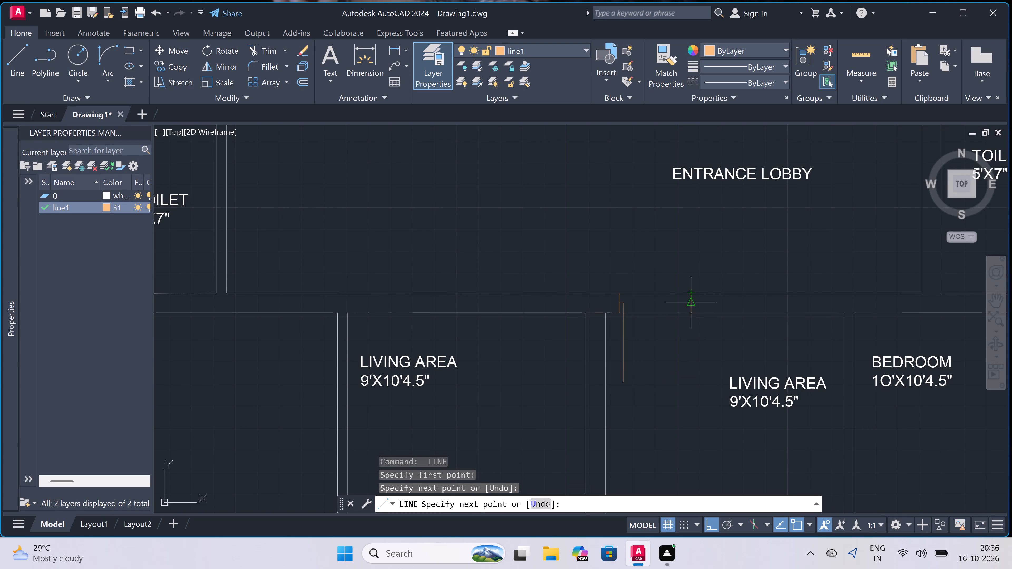
click(692, 306)
key(2)
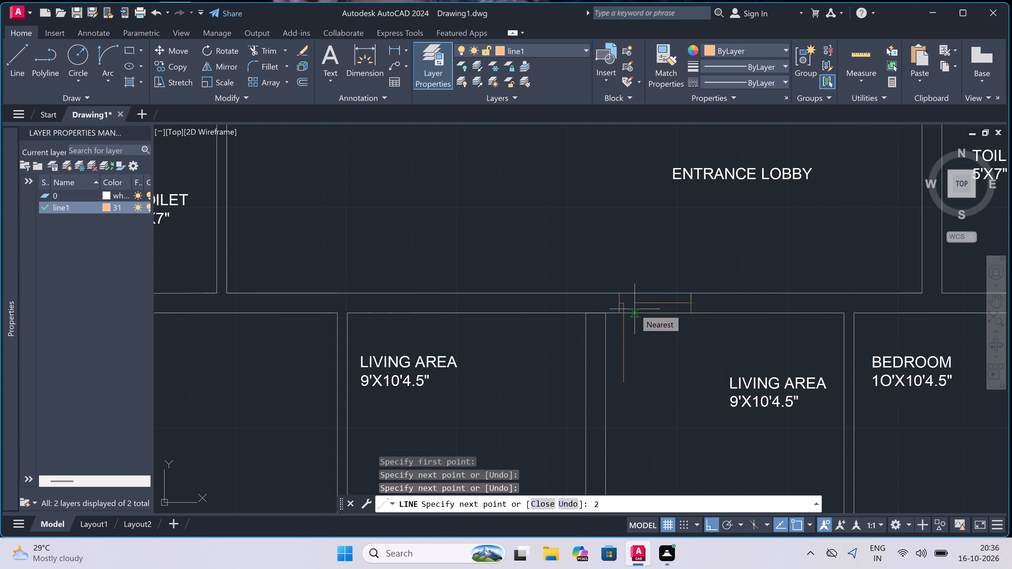
text(")
key(space)
key(Escape)
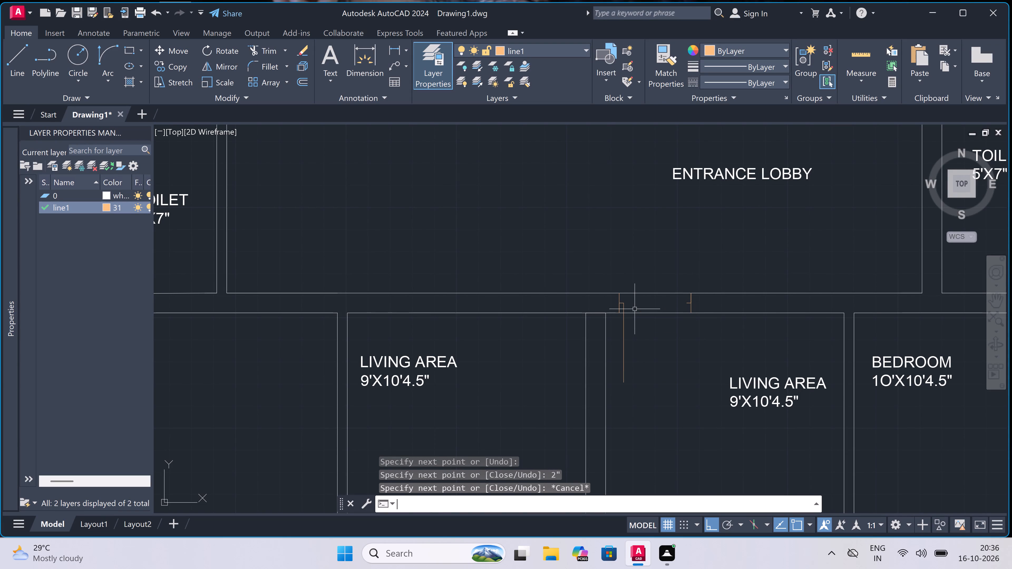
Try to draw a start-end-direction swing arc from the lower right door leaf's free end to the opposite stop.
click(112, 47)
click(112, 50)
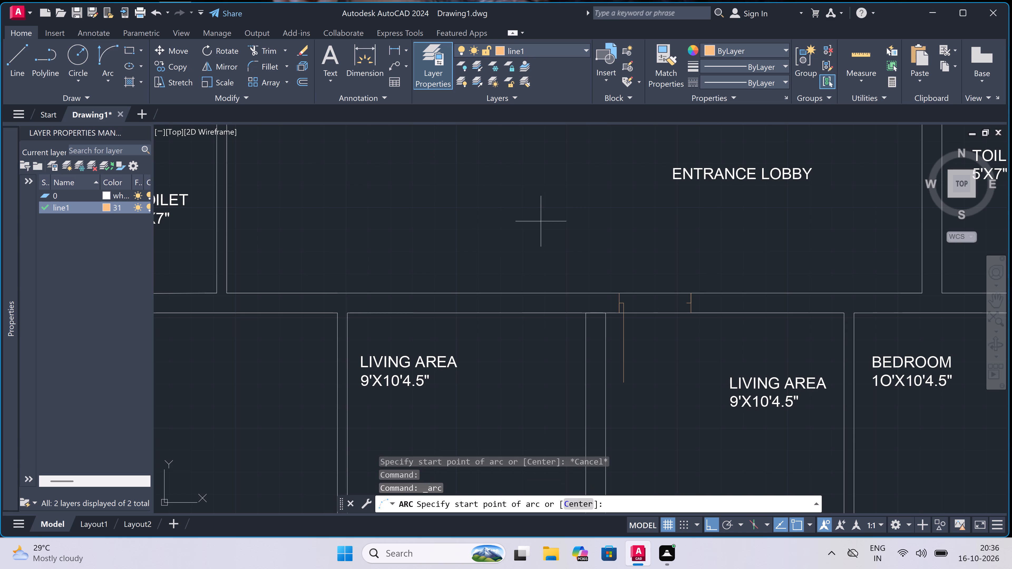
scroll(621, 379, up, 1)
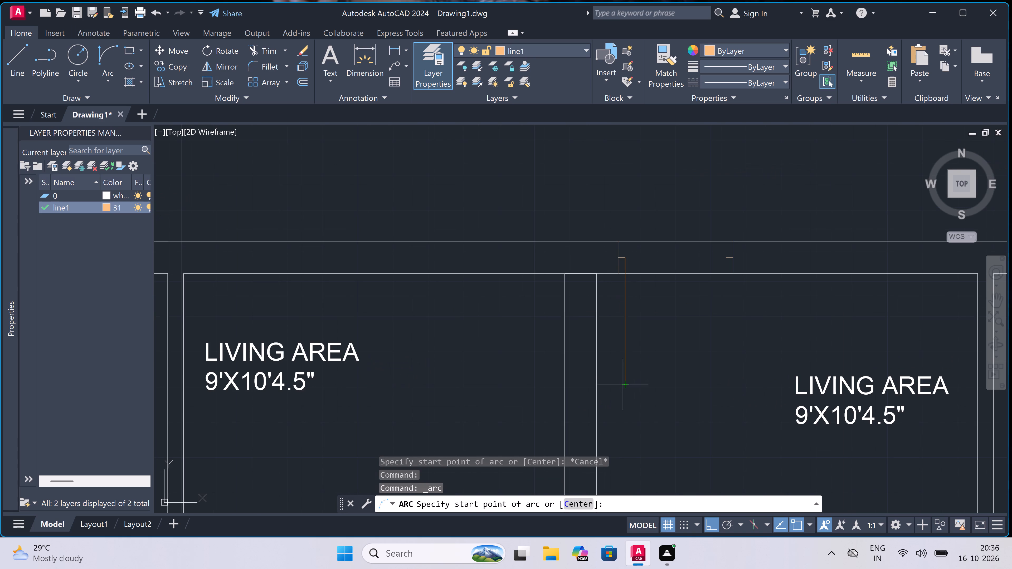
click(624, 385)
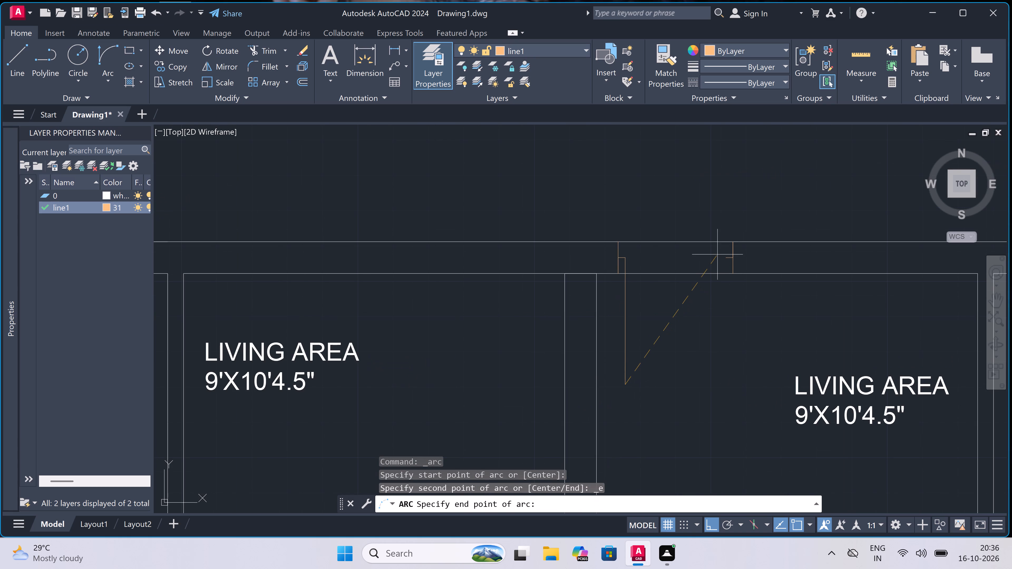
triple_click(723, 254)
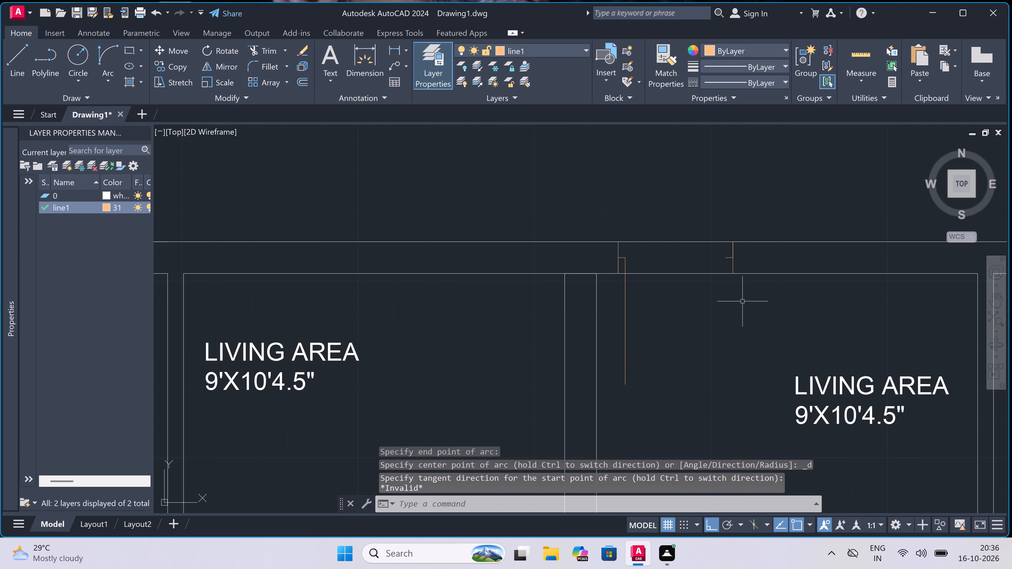
Draw a three-point arc from the door leaf's free end through the opposite stop's end to a point above the lobby wall.
key(space)
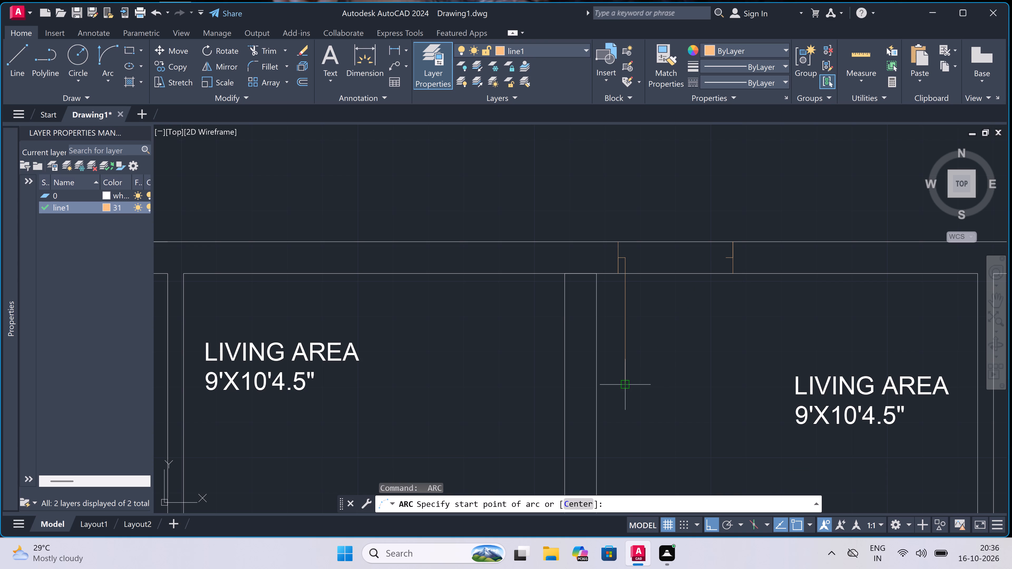
click(626, 385)
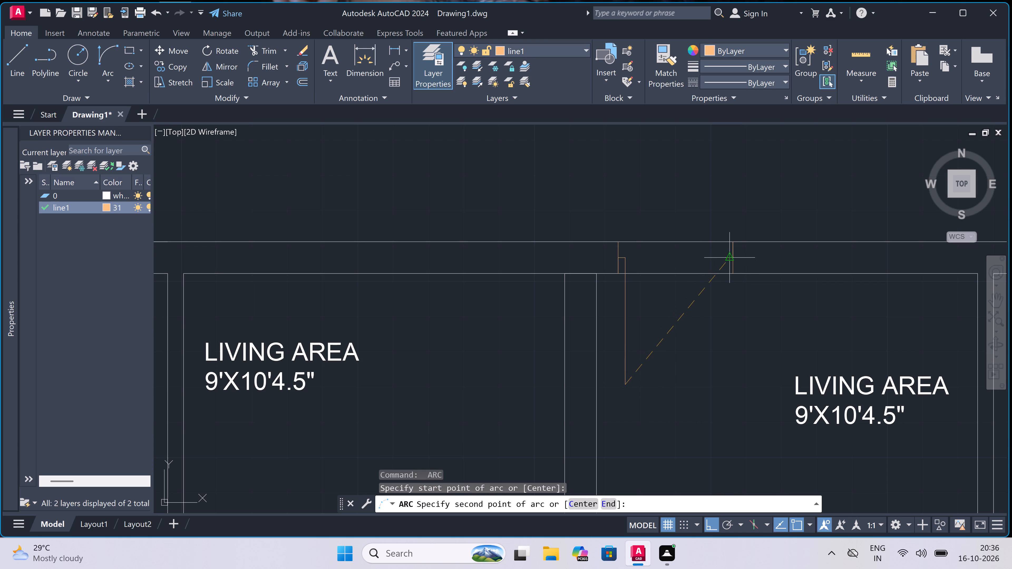
click(725, 258)
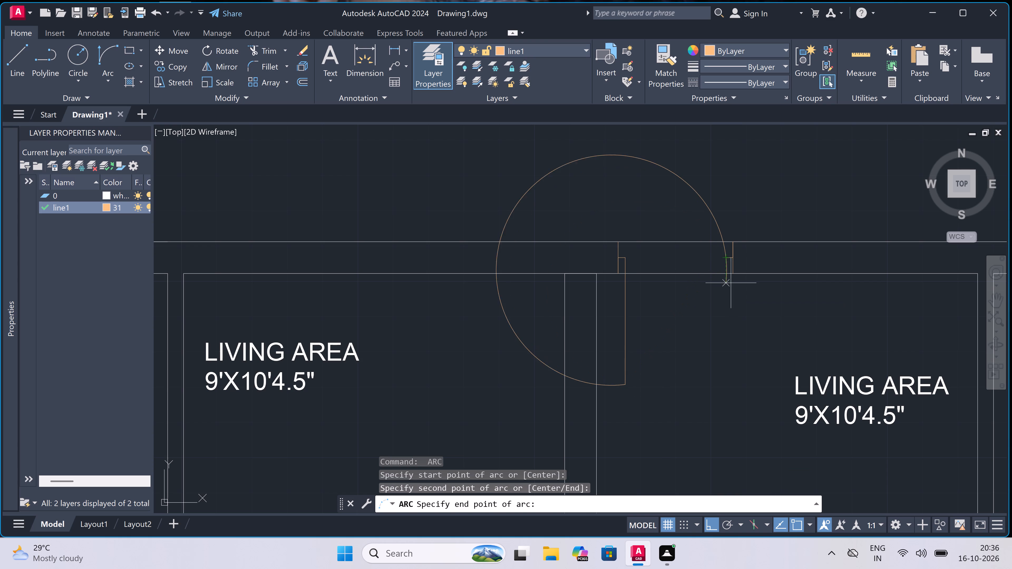
click(631, 186)
Trim the wall lines inside the lower right living area door opening and the part of the swing arc beyond the stop's end.
text(tr)
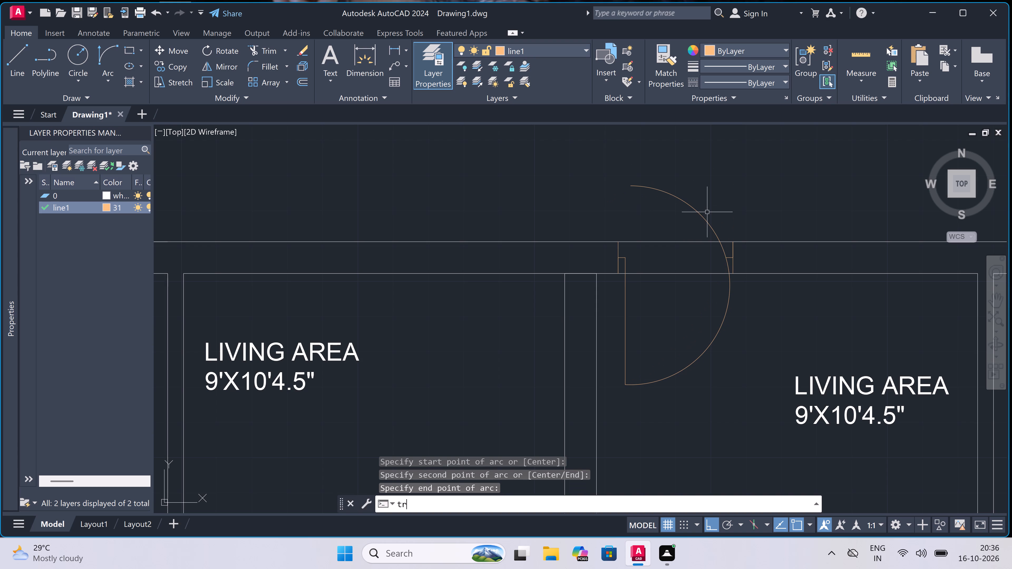
key(space)
click(715, 203)
click(687, 300)
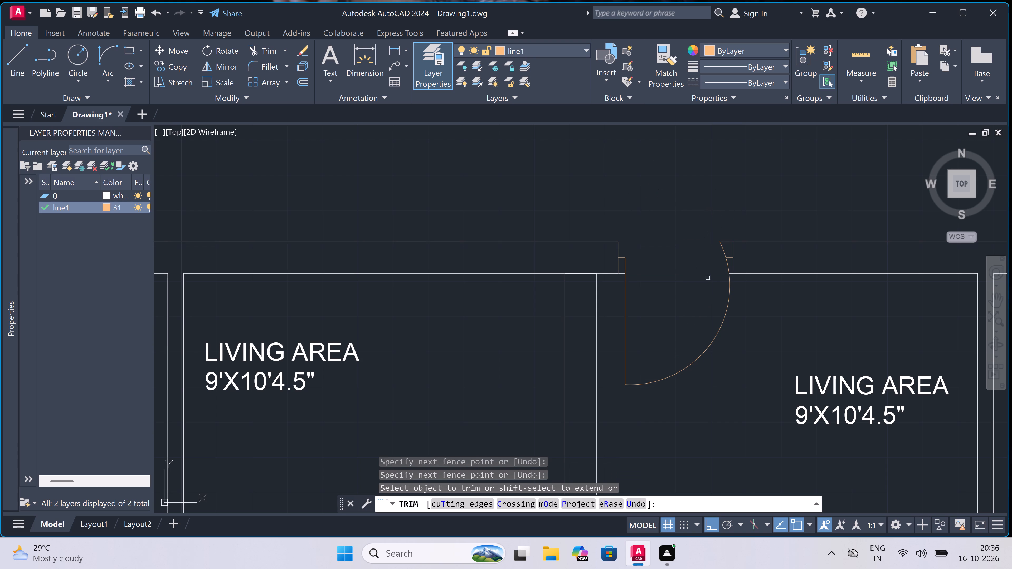
scroll(728, 249, up, 4)
click(719, 201)
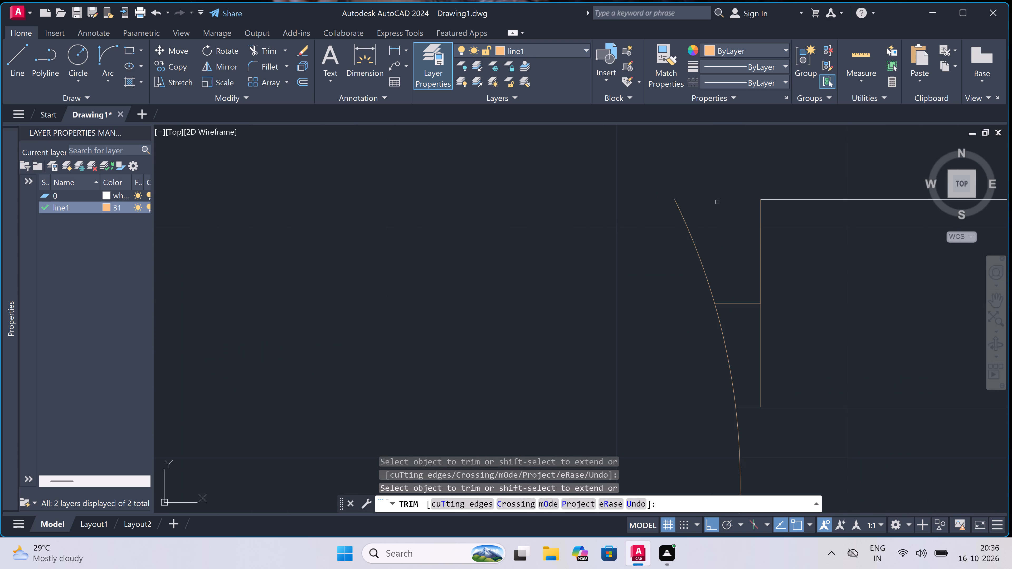
click(705, 214)
double_click(652, 263)
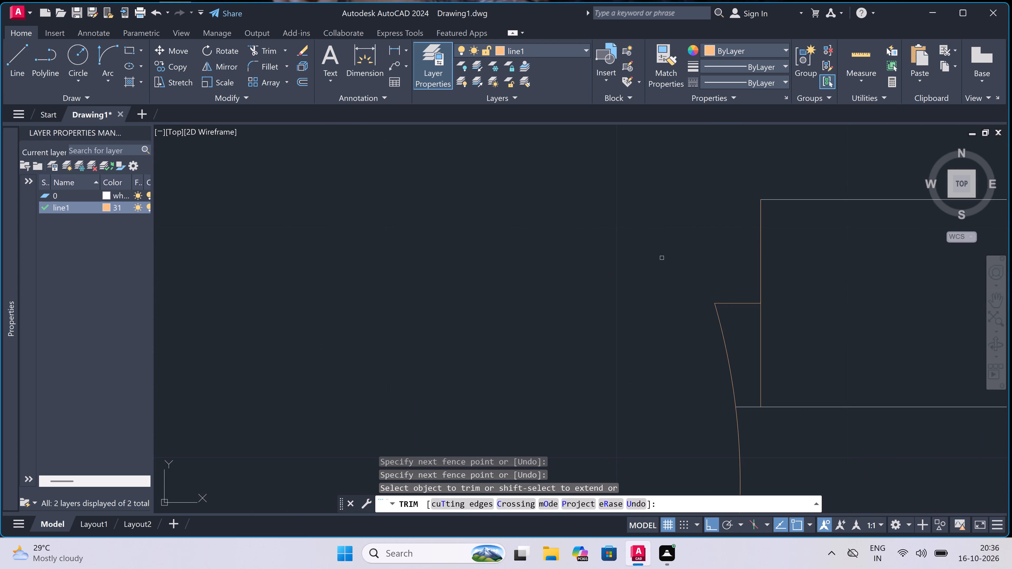
key(Escape)
Trim the lobby wall line crossing the top of the partition between the two lower living areas.
scroll(662, 258, down, 8)
scroll(641, 257, up, 3)
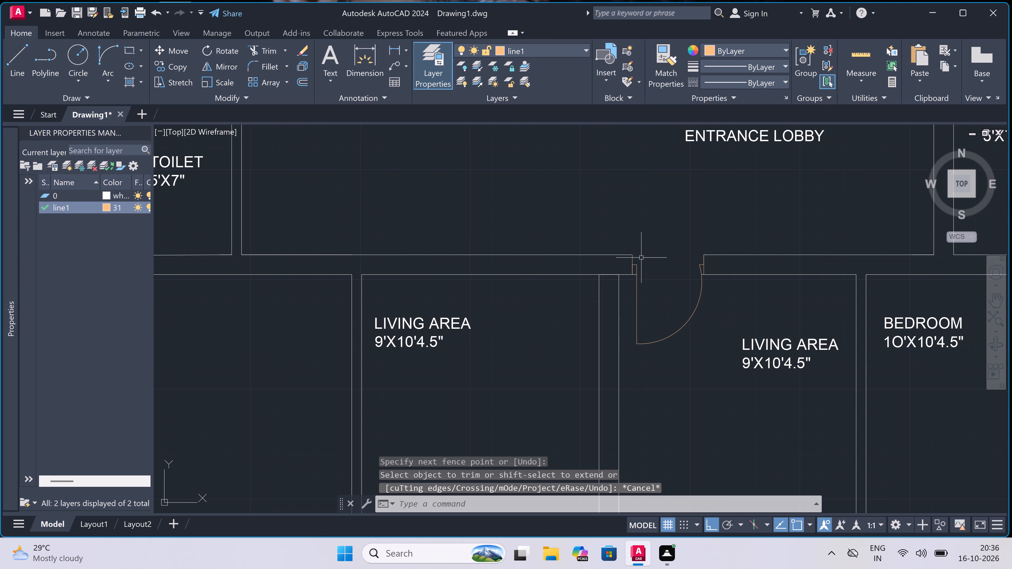
key(space)
scroll(609, 287, up, 3)
click(609, 287)
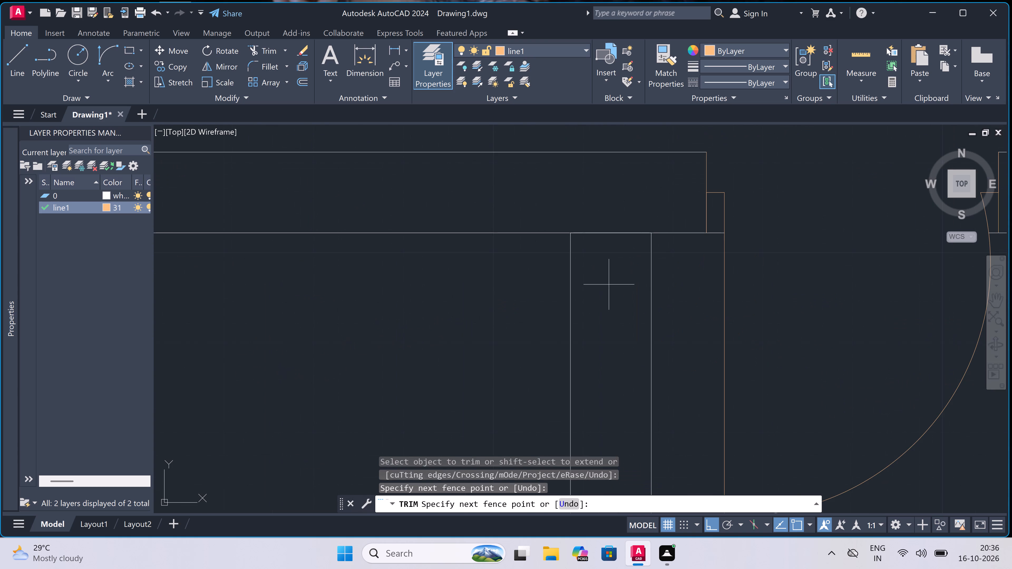
double_click(598, 208)
scroll(617, 258, down, 4)
key(Escape)
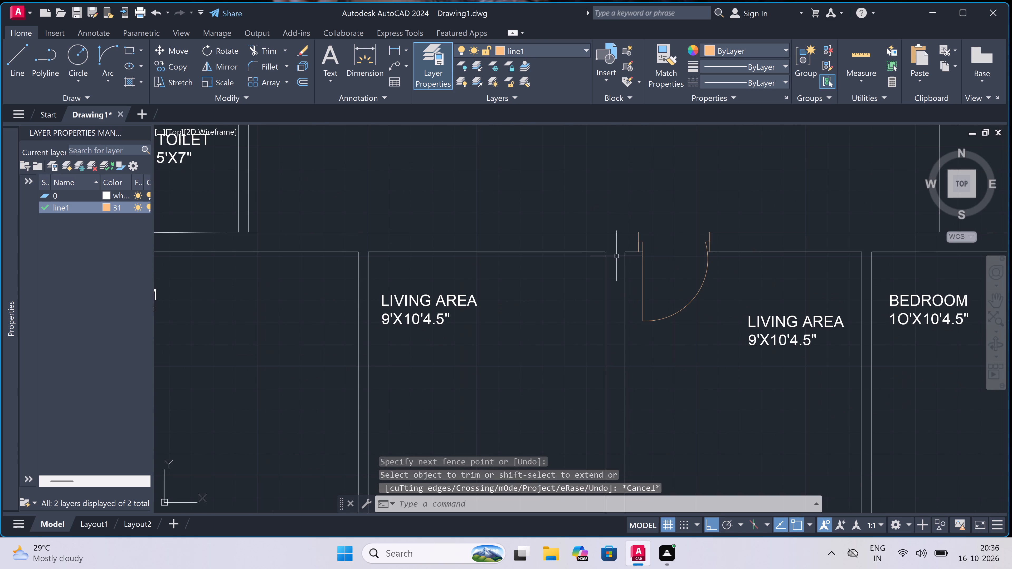
Draw the lower left living area door's jamb across the lobby wall near the central partition, with a 2" stop from its midpoint and a 3' leaf into the room.
scroll(572, 238, up, 1)
key(l)
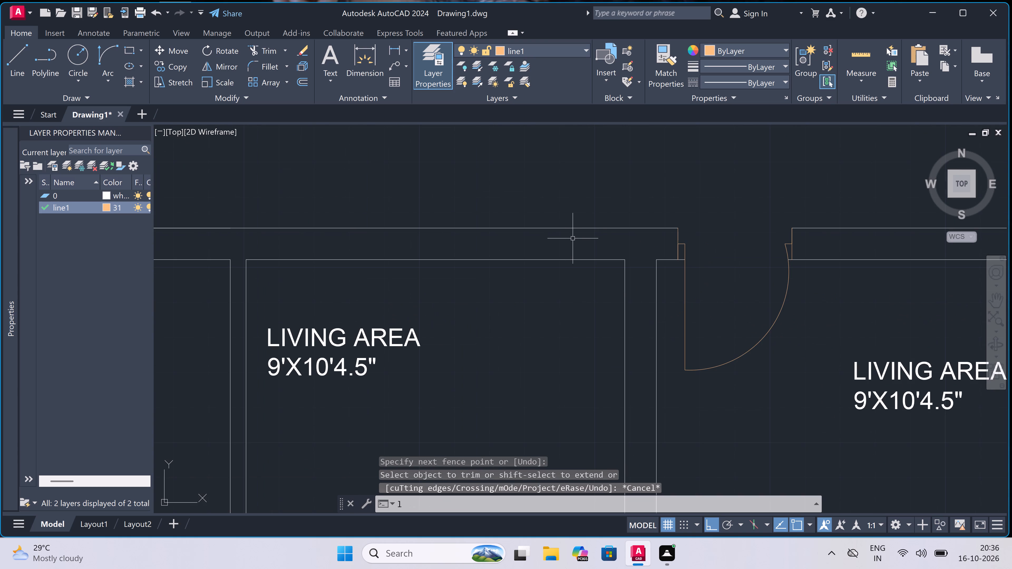
key(space)
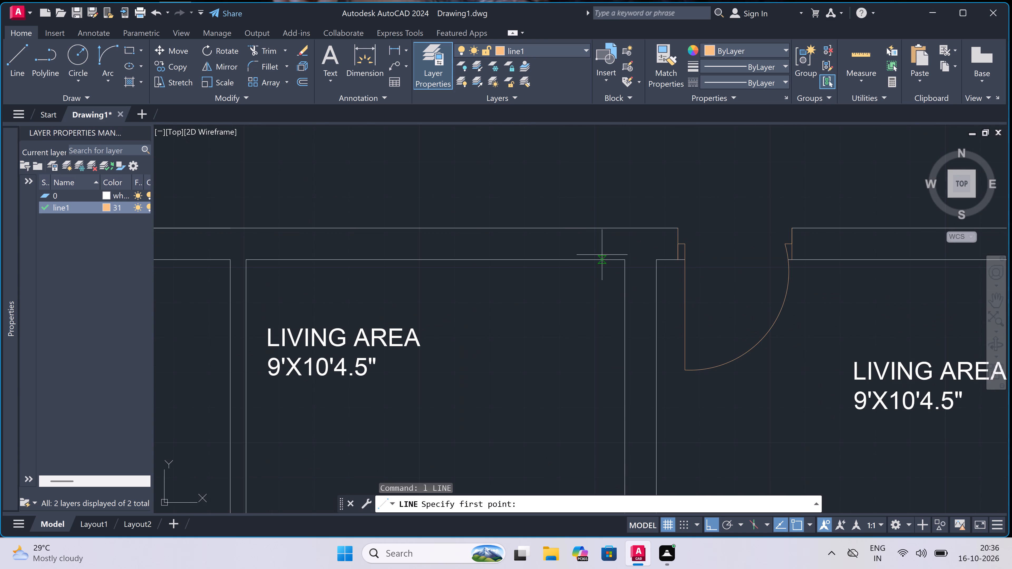
click(597, 257)
click(597, 232)
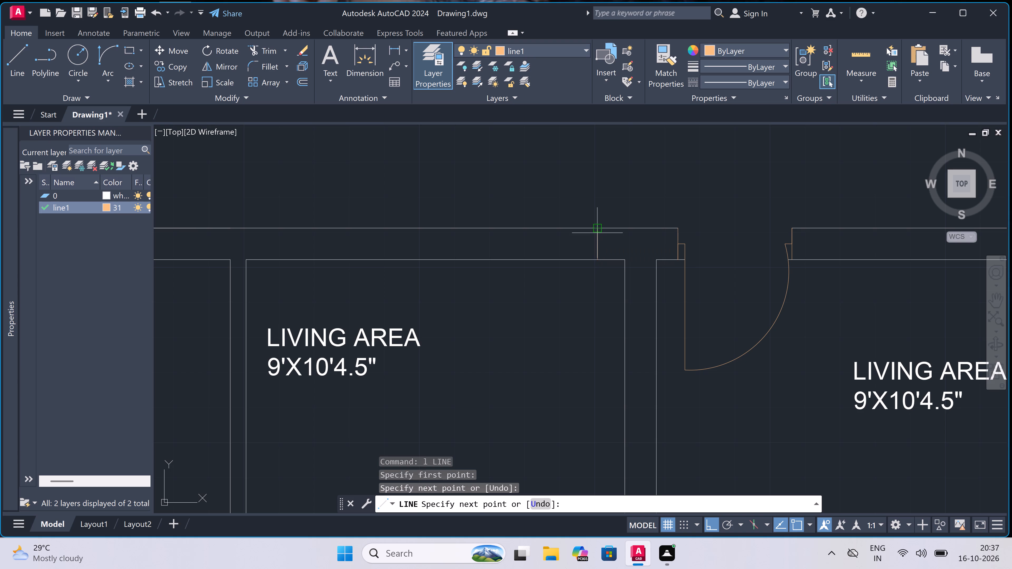
click(596, 241)
text(2")
key(space)
text(3')
key(space)
key(Escape)
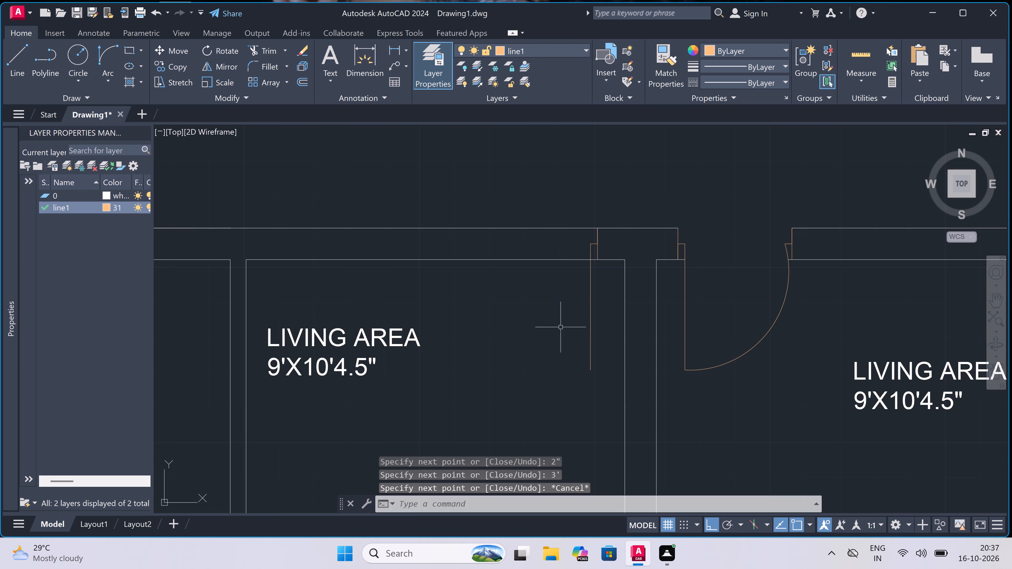
Draw the opposite jamb of the lower left living area door across the lobby wall, with a 2" stop from its midpoint toward the leaf.
key(space)
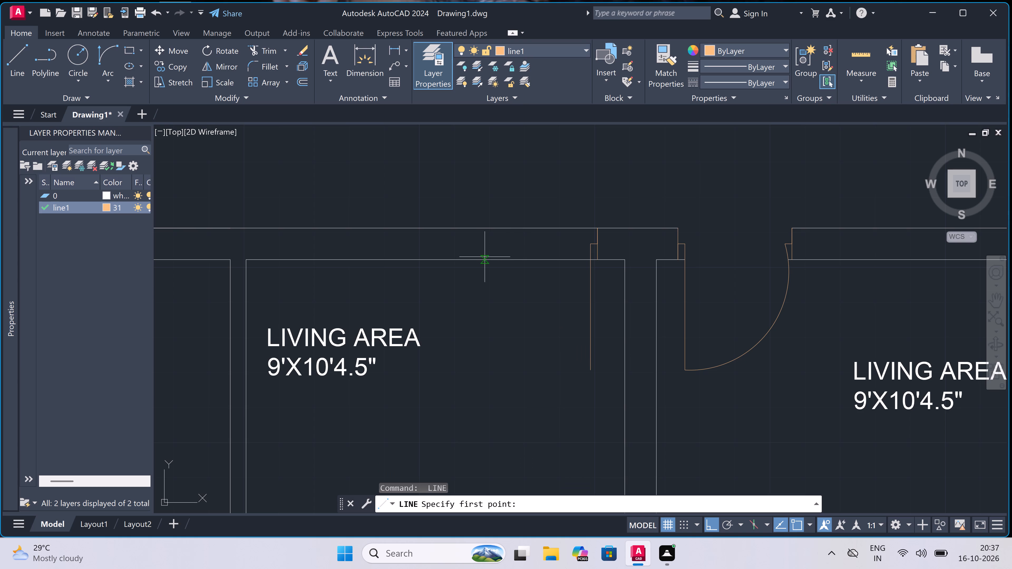
click(485, 257)
click(485, 233)
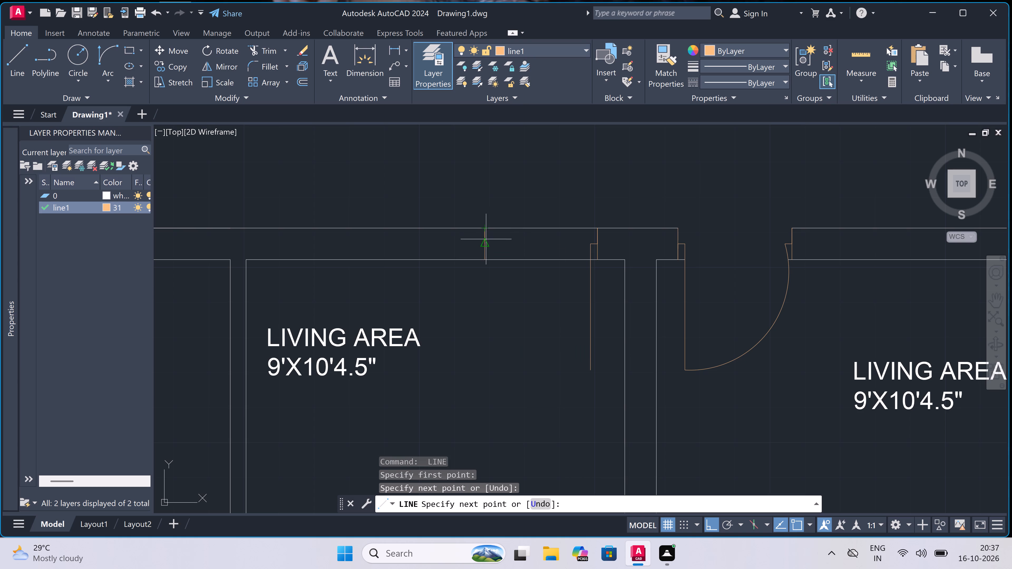
click(487, 242)
key(2)
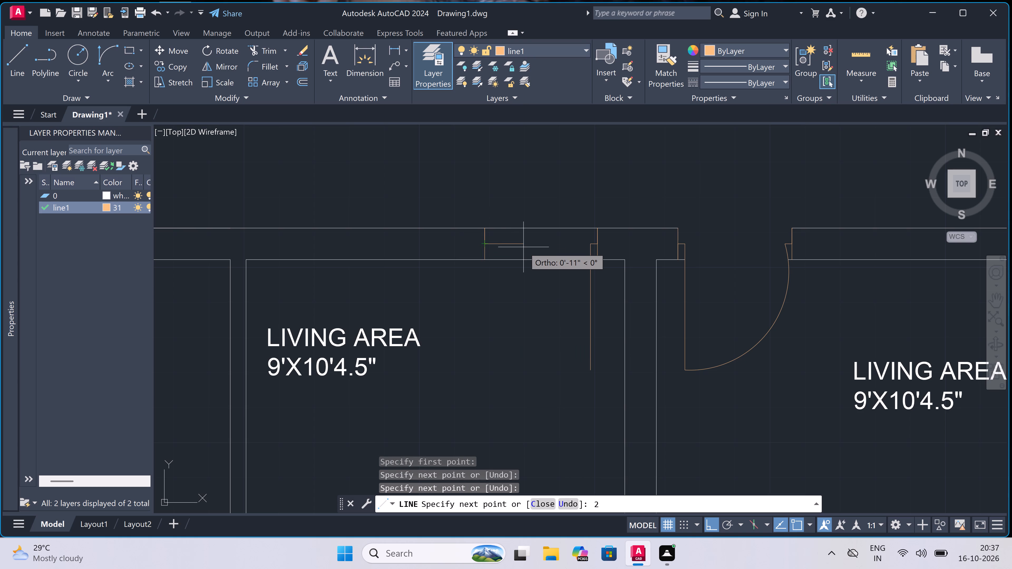
key(shift+quotedbl)
key(space)
key(Escape)
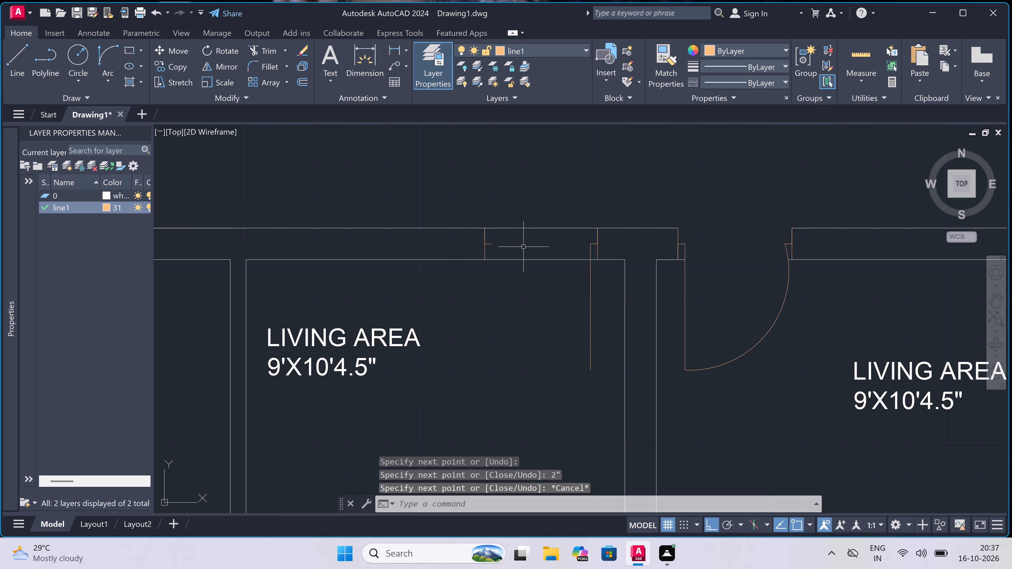
Draw a start-end-direction swing arc from the lower left living area door leaf's free end to the opposite stop's end.
click(106, 52)
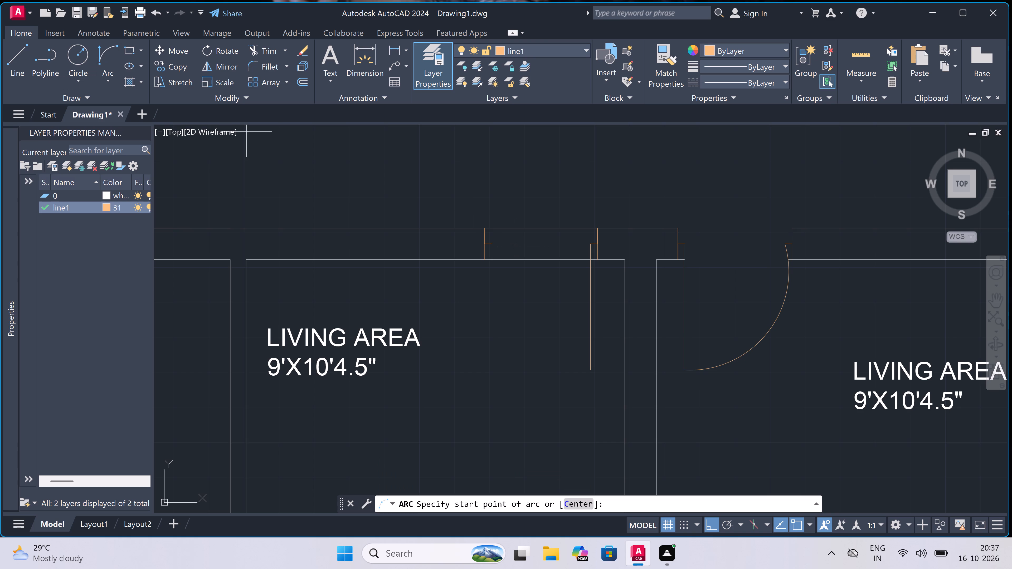
click(589, 369)
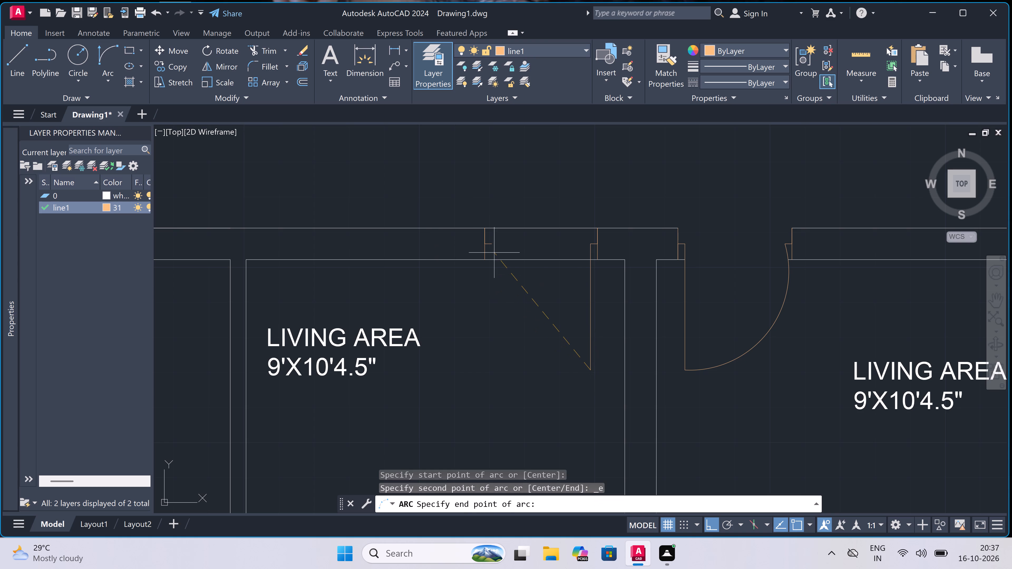
double_click(494, 243)
click(465, 286)
Trim both wall lines inside the lower left living area door opening.
key(t)
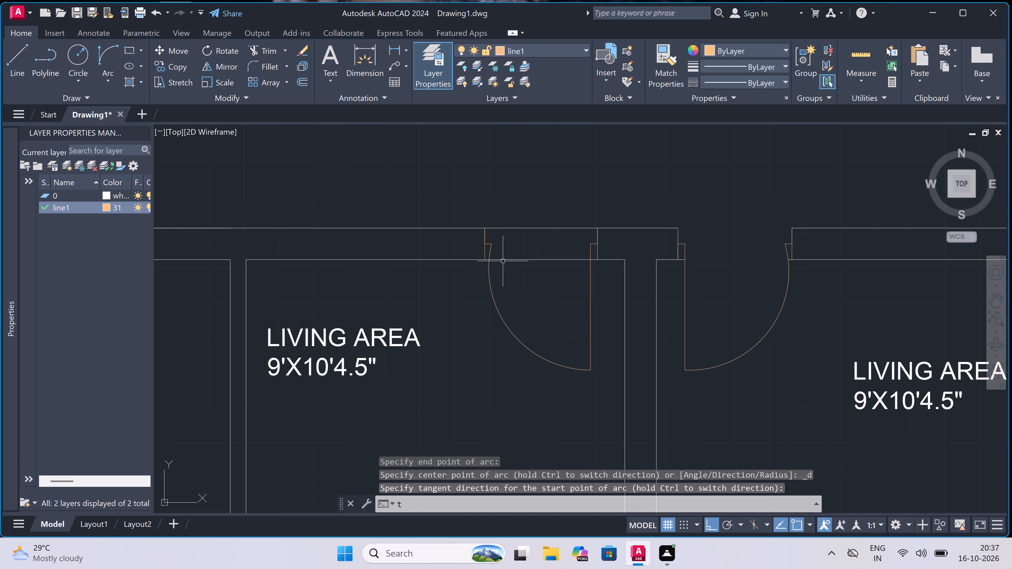
key(r)
key(space)
click(535, 177)
click(545, 307)
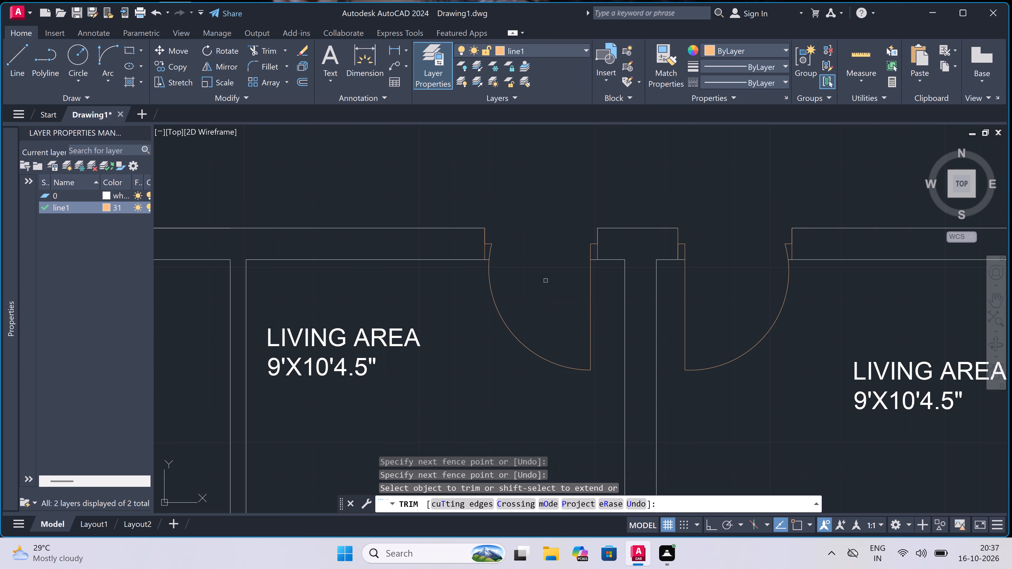
key(Escape)
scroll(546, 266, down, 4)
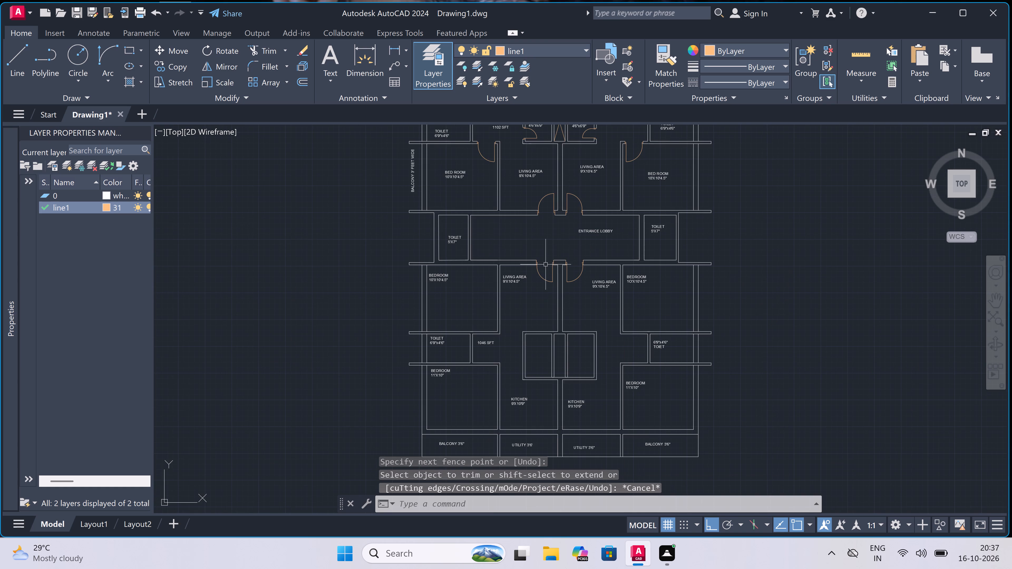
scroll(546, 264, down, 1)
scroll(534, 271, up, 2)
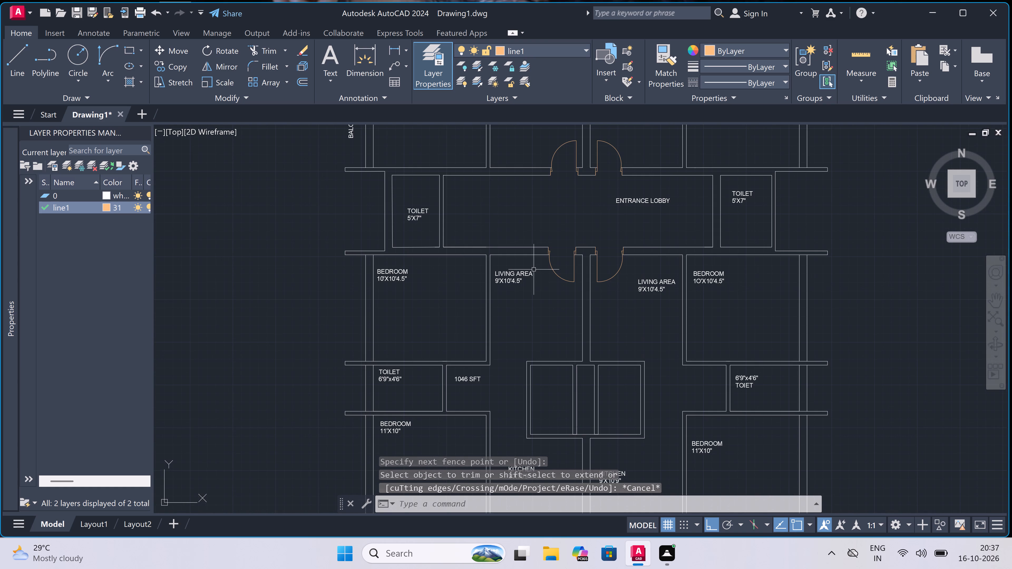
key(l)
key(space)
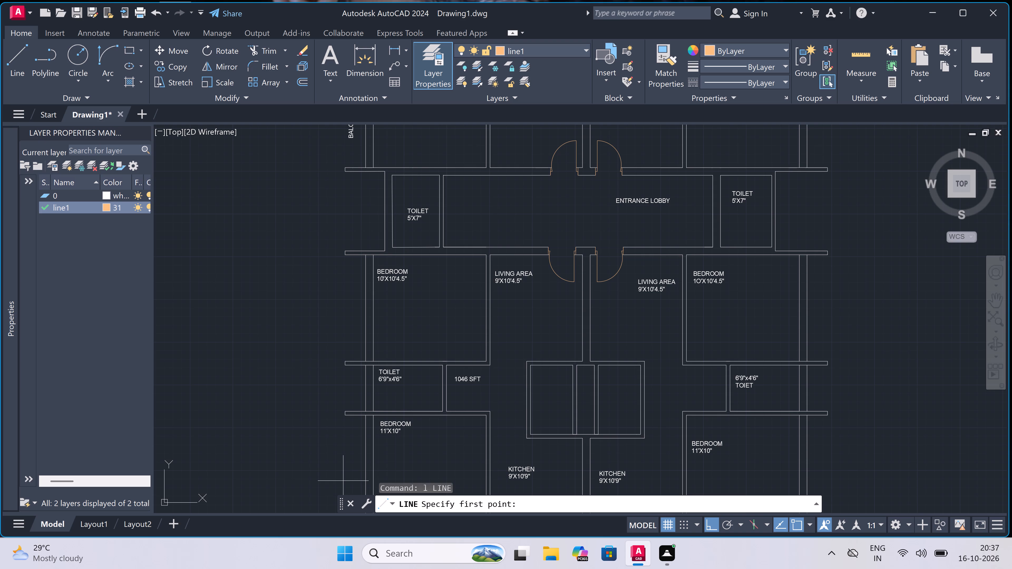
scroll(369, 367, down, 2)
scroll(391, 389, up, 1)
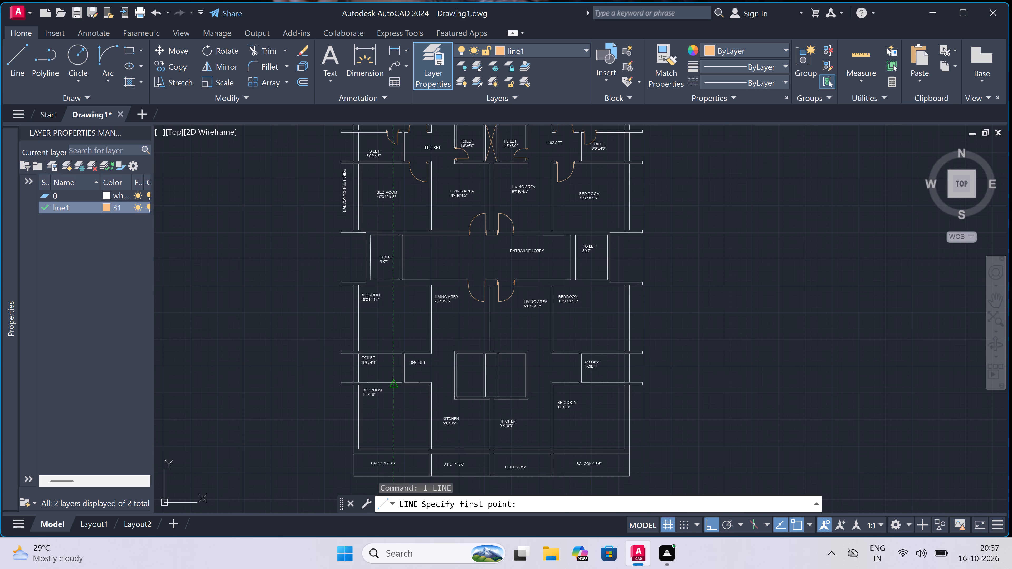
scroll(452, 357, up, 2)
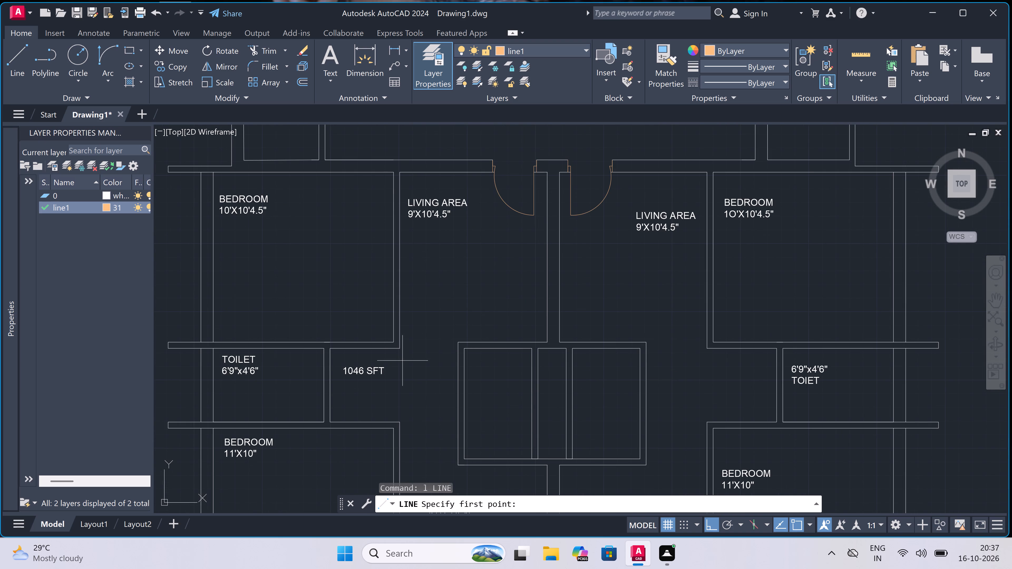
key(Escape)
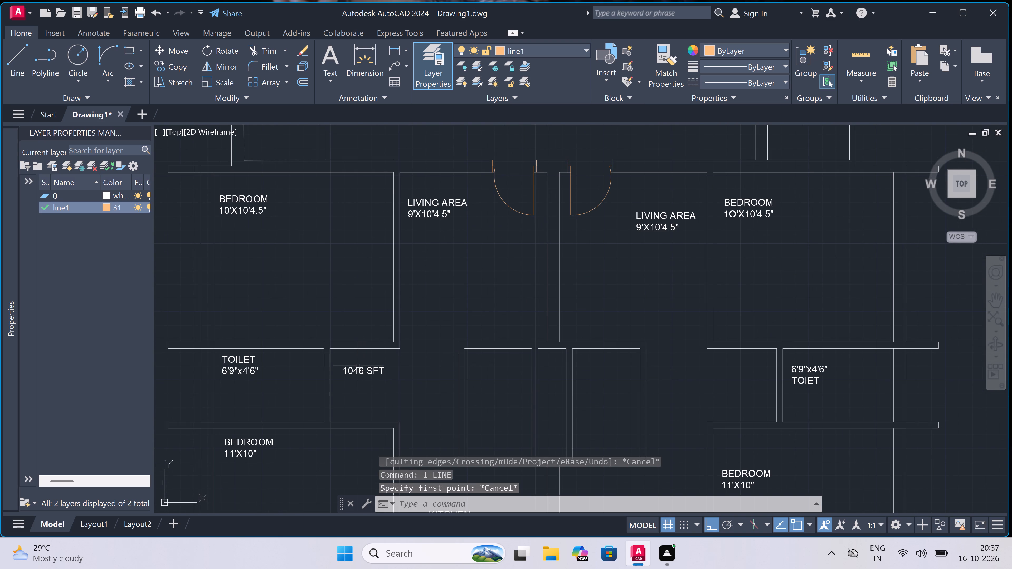
Delete the 1046 SFT area label beside the lower left toilet.
click(358, 367)
key(Delete)
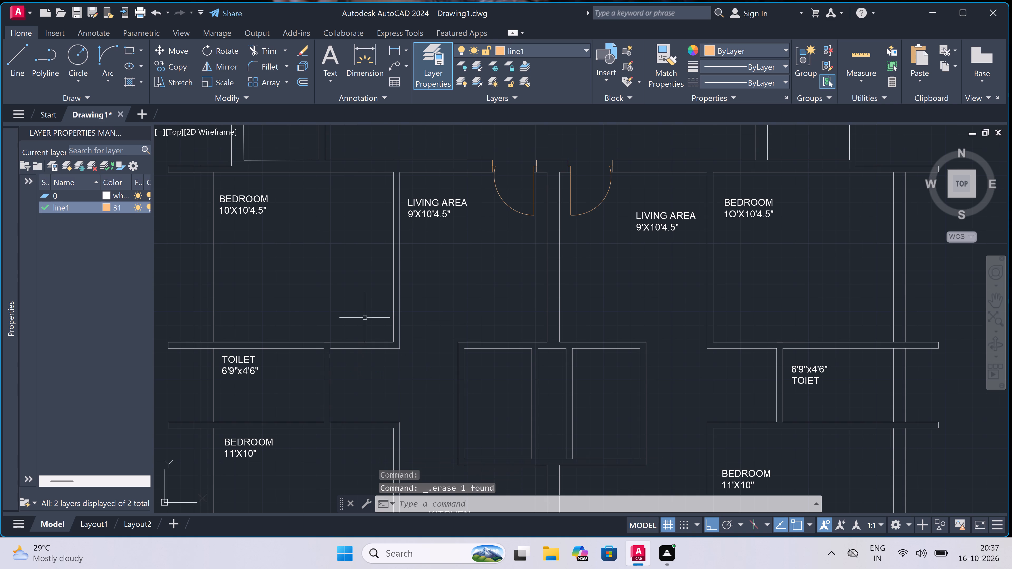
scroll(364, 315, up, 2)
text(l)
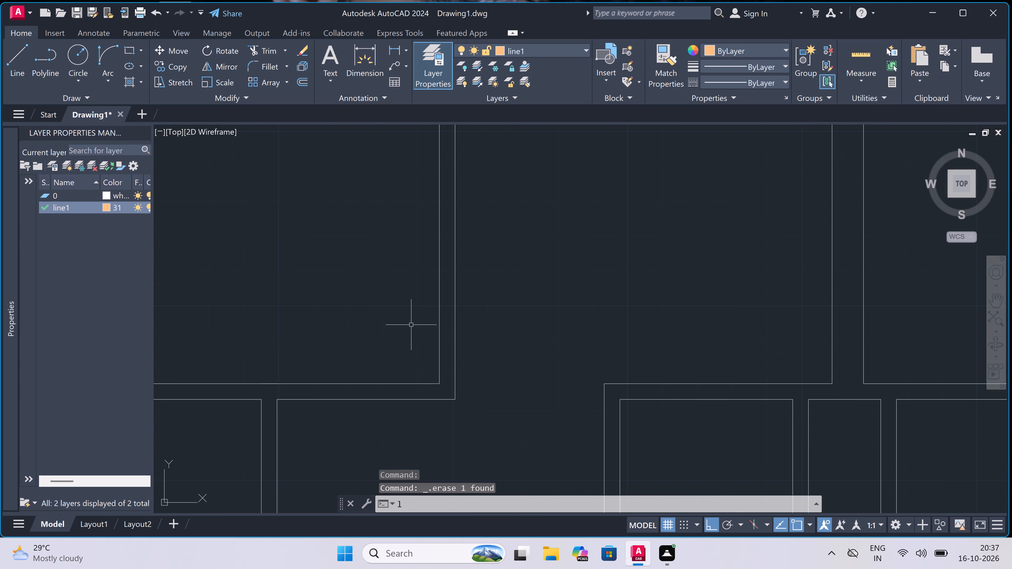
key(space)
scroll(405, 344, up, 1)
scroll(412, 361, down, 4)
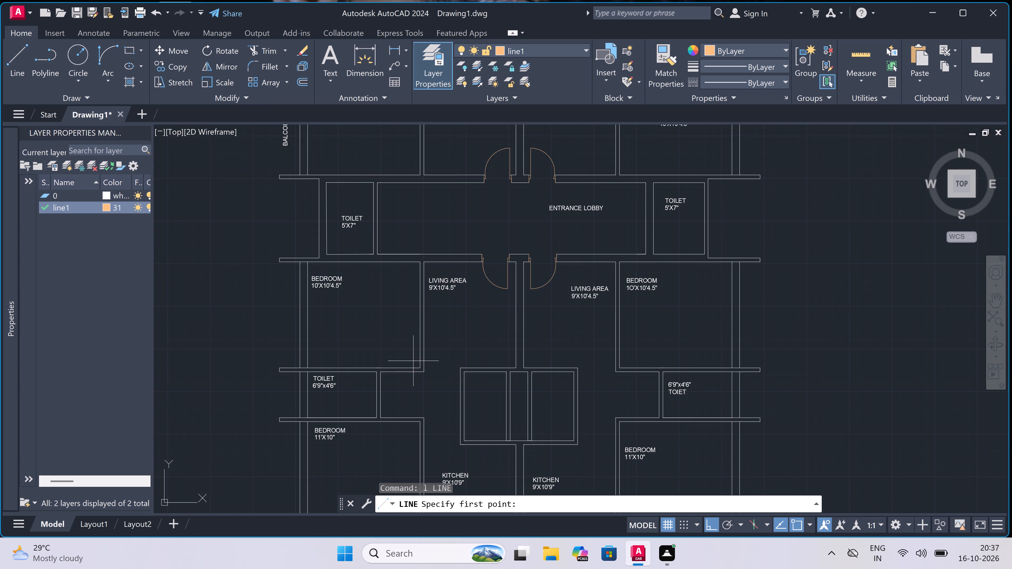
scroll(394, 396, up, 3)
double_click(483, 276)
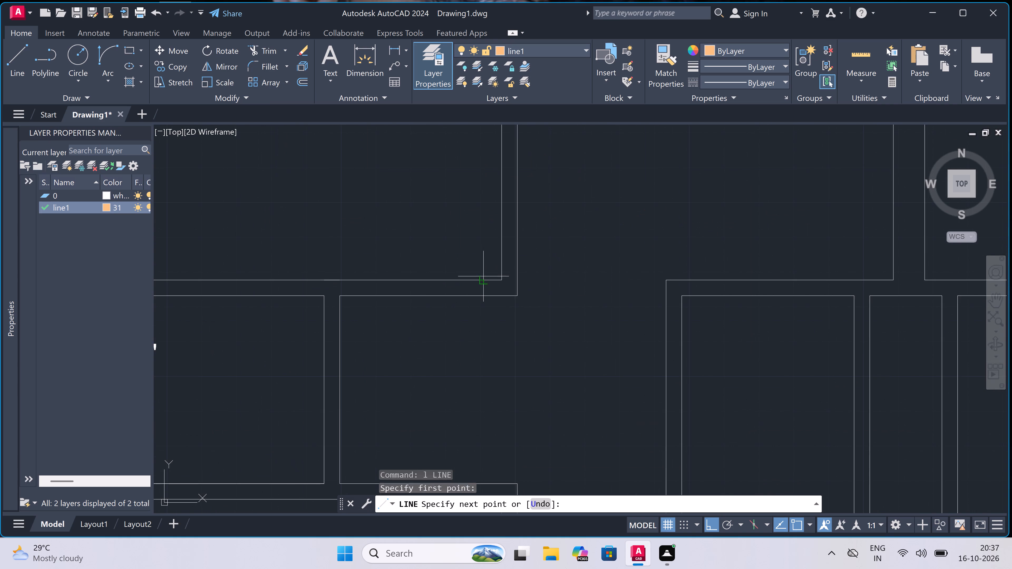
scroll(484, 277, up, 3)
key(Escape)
Draw a jamb across the left 10'X10'4.5" bedroom's lower wall near its living-area corner, with a 2" stop from its midpoint and a 3' leaf into the bedroom.
key(space)
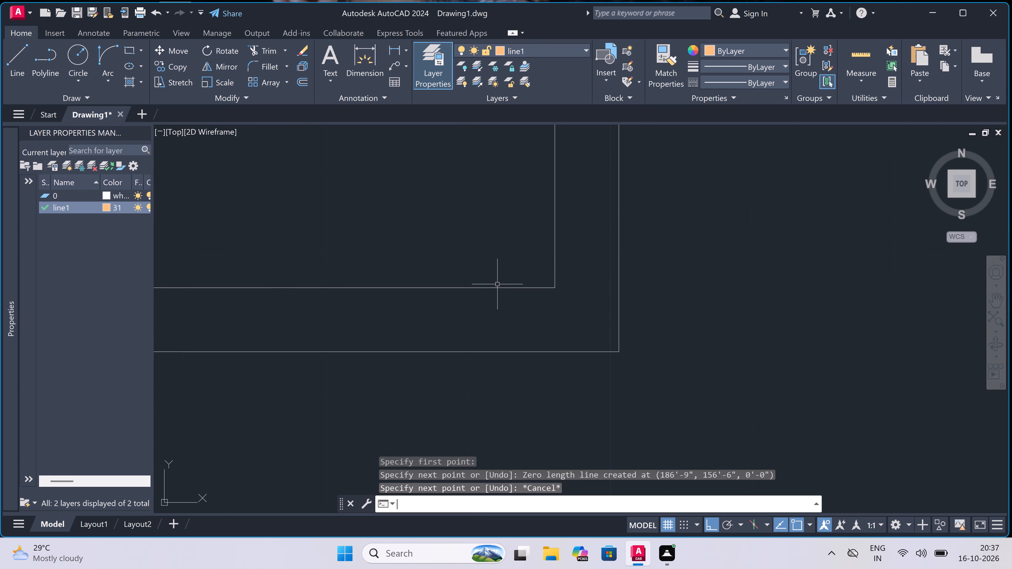
click(499, 287)
click(495, 357)
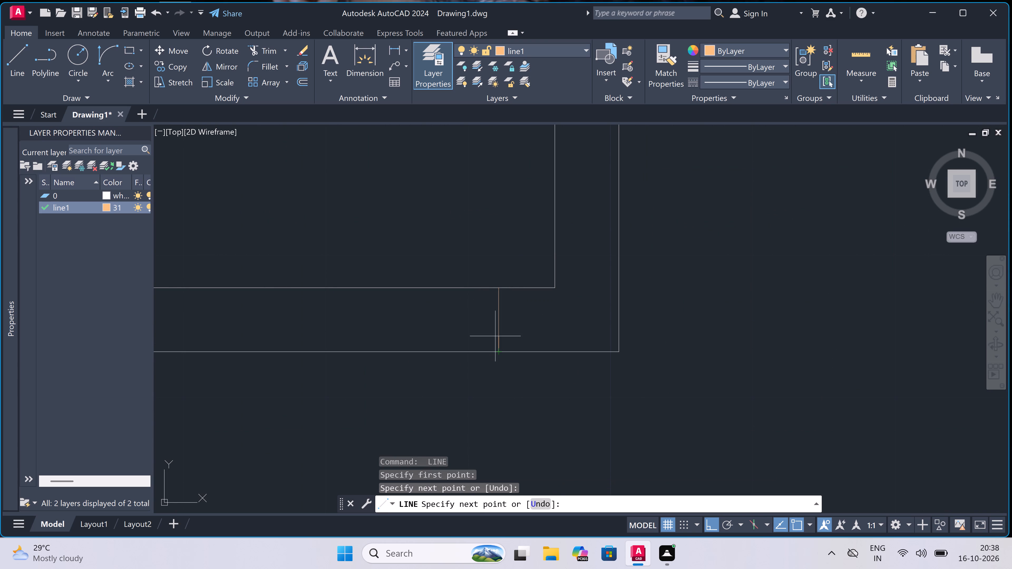
click(499, 322)
text(2")
key(space)
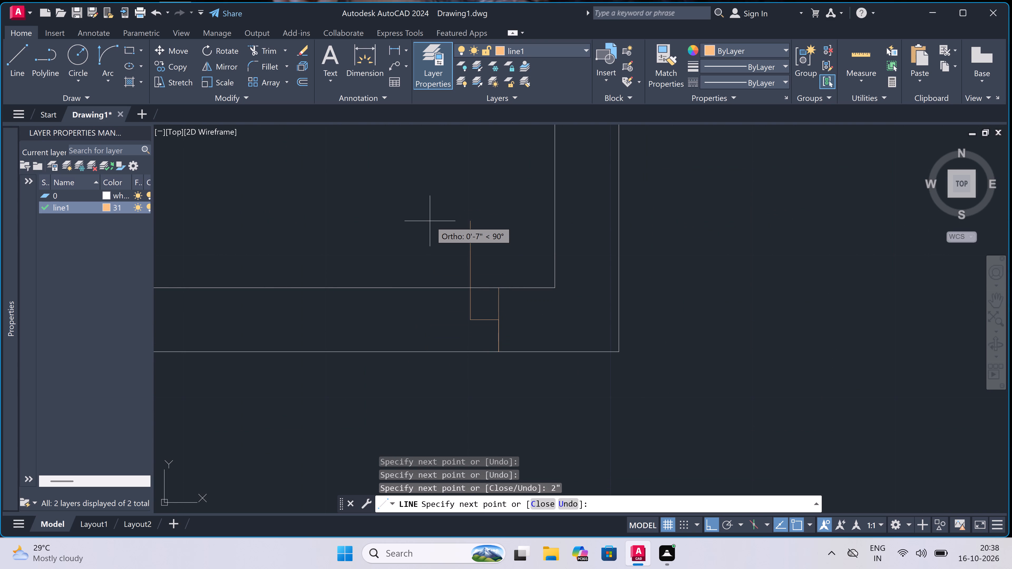
text(3')
key(space)
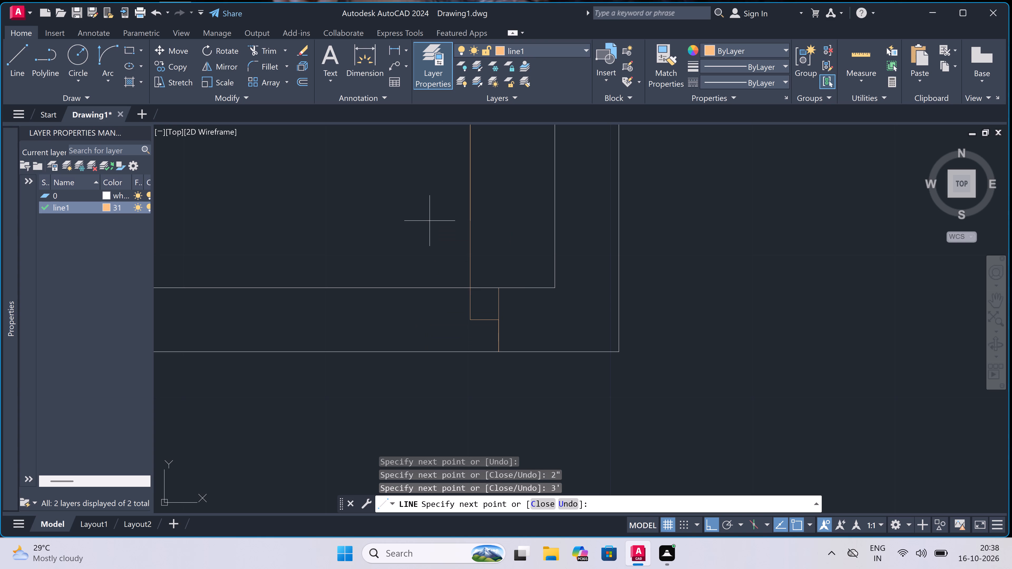
key(Escape)
Draw the opposite jamb of the left 10'X10'4.5" bedroom door across the lower wall, with a 2" stop from its midpoint toward the leaf.
key(space)
scroll(432, 249, down, 4)
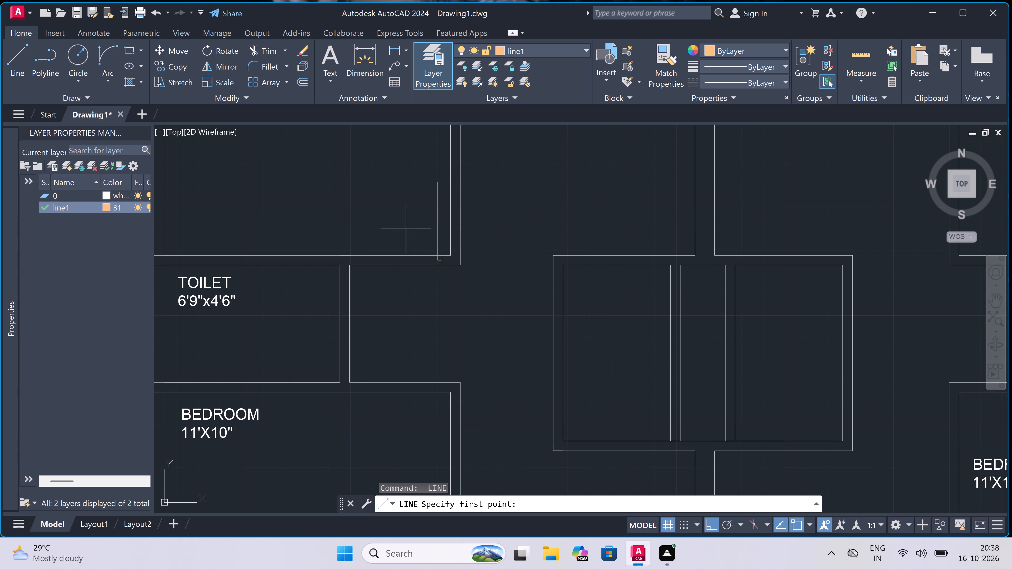
scroll(403, 188, up, 3)
scroll(403, 188, down, 1)
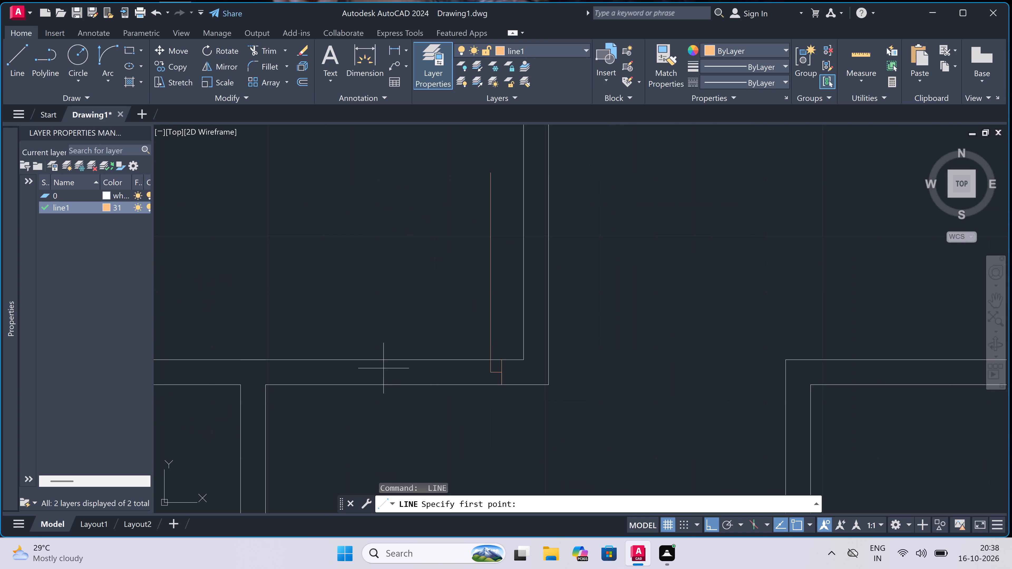
double_click(322, 362)
click(319, 386)
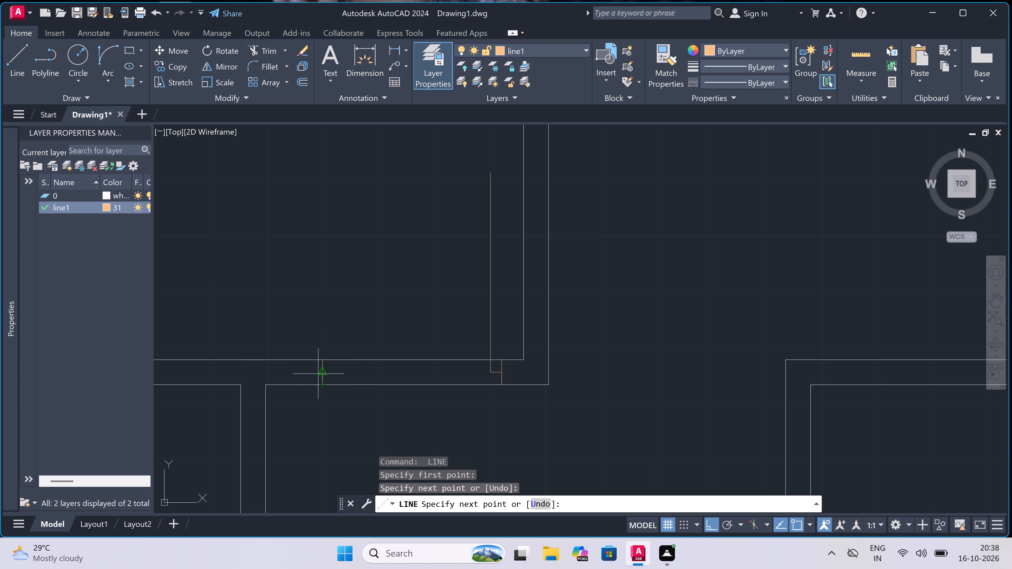
double_click(319, 373)
text(2")
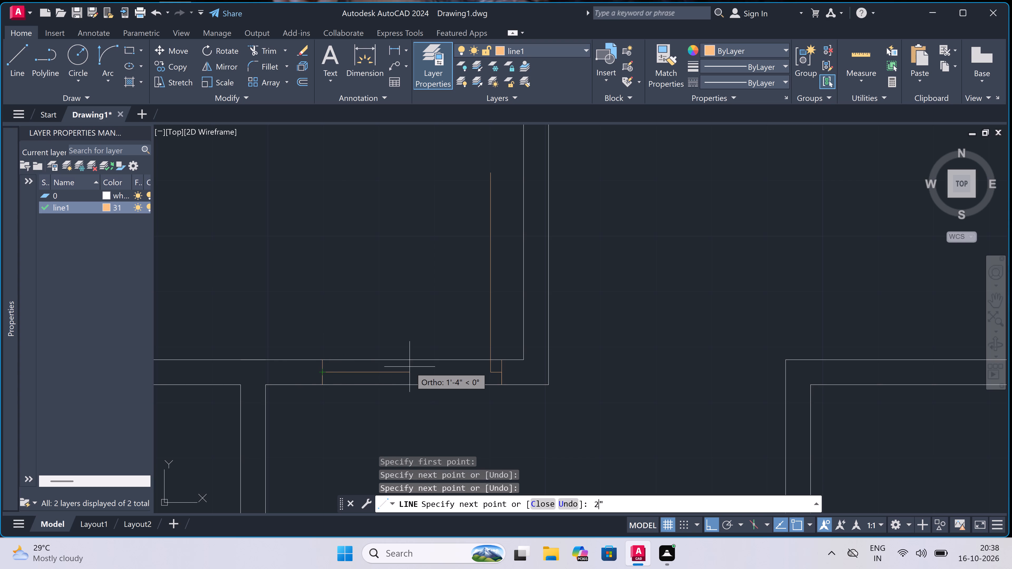
key(space)
key(Escape)
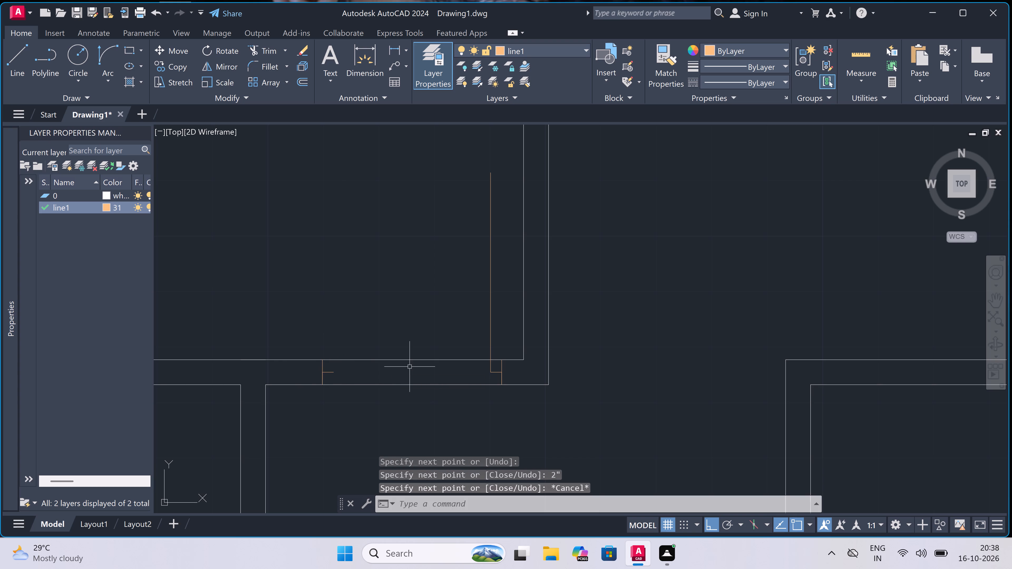
Draw the swing arc of the left 10'X10'4.5" bedroom door from the leaf's end to the opposite jamb's stop.
click(106, 54)
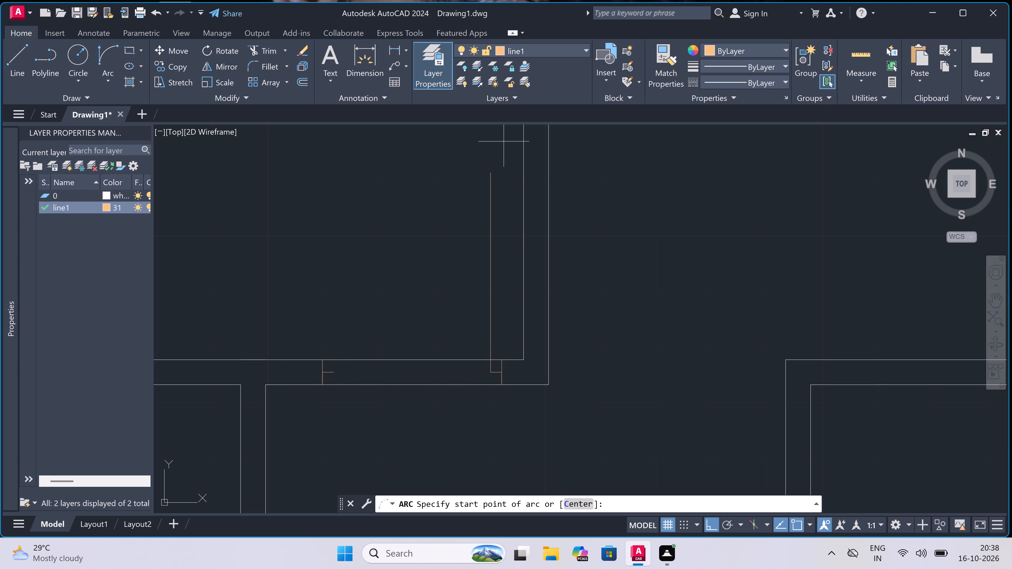
click(490, 174)
click(332, 376)
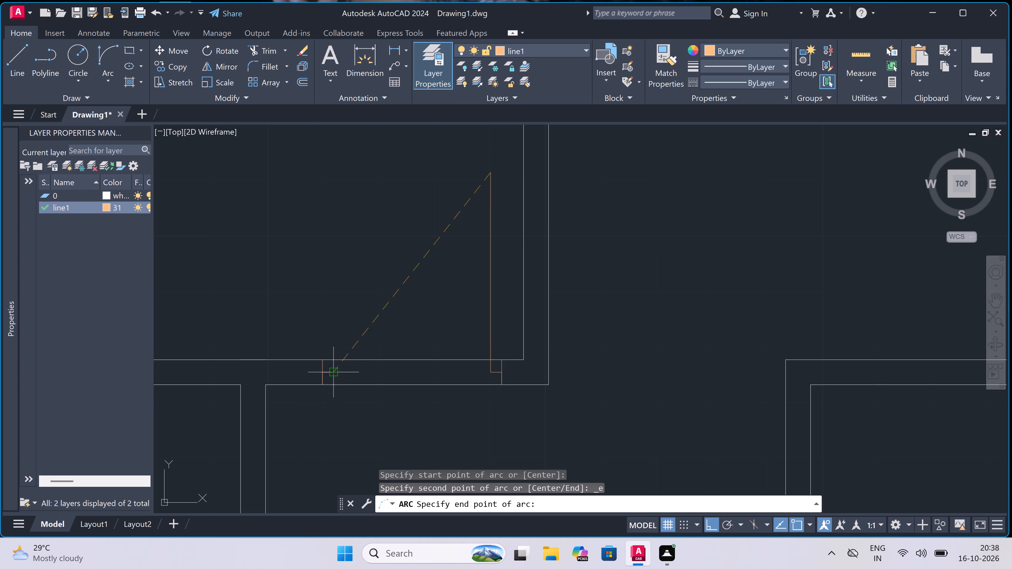
click(307, 326)
Trim both wall lines inside the left 10'X10'4.5" bedroom door opening.
key(t)
key(r)
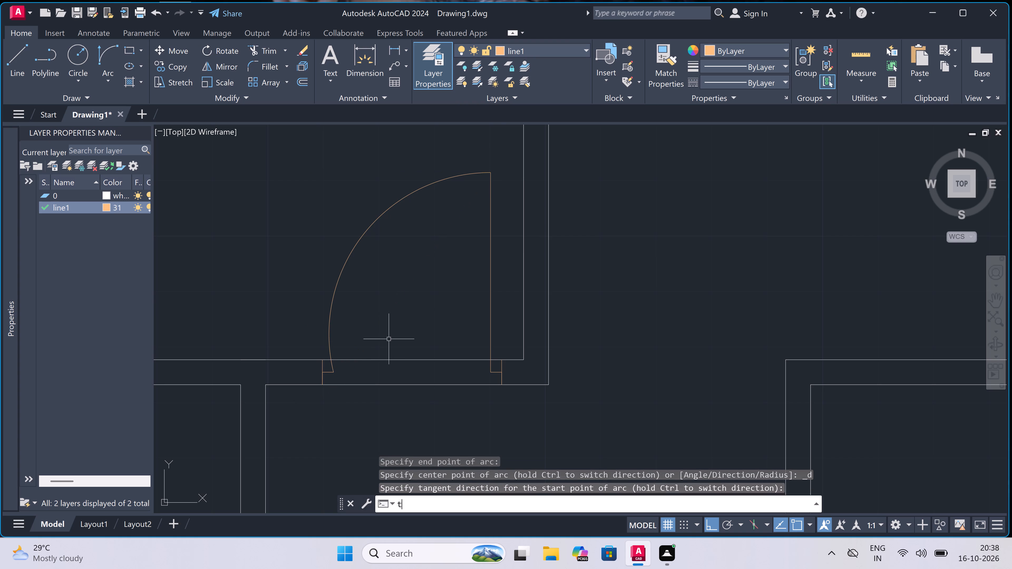
key(space)
click(391, 343)
click(380, 411)
scroll(400, 354, down, 2)
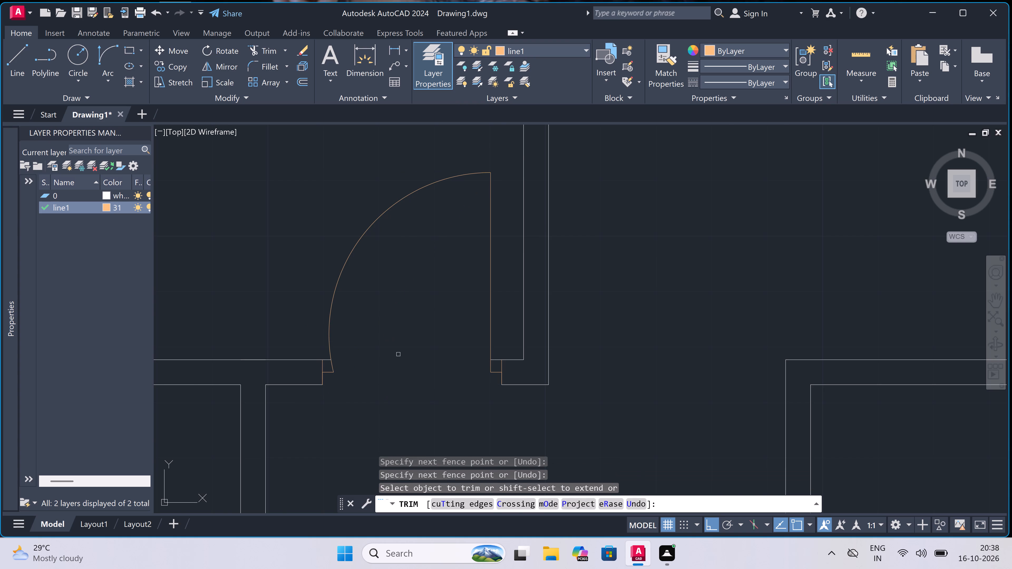
key(Escape)
Draw a jamb across the right 10'X10'4.5" bedroom's lower wall near its living-area corner, with a 2" midpoint stop and a 3' leaf into the bedroom.
scroll(400, 353, down, 3)
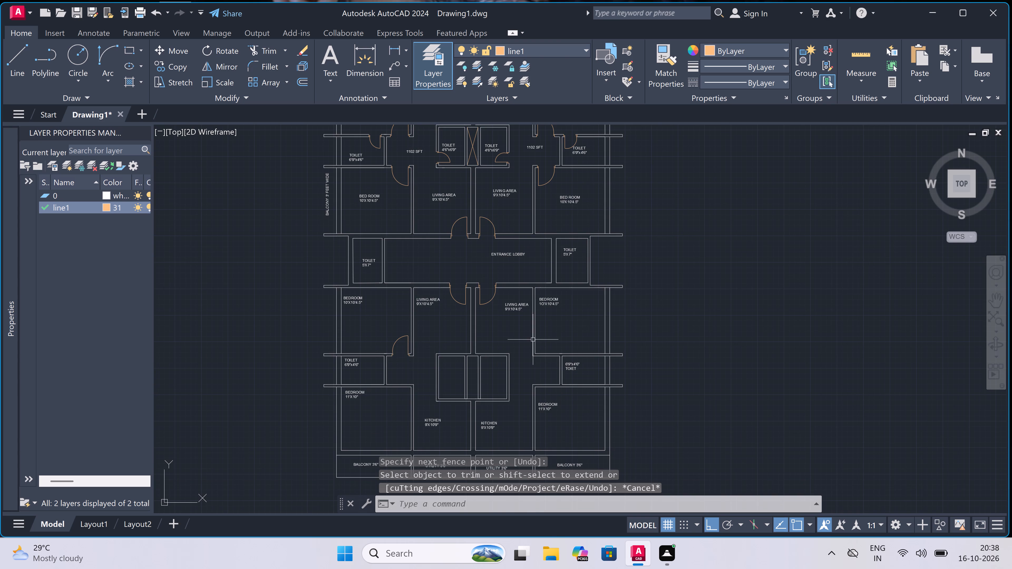
scroll(567, 334, up, 3)
scroll(537, 335, down, 2)
scroll(533, 356, up, 4)
key(l)
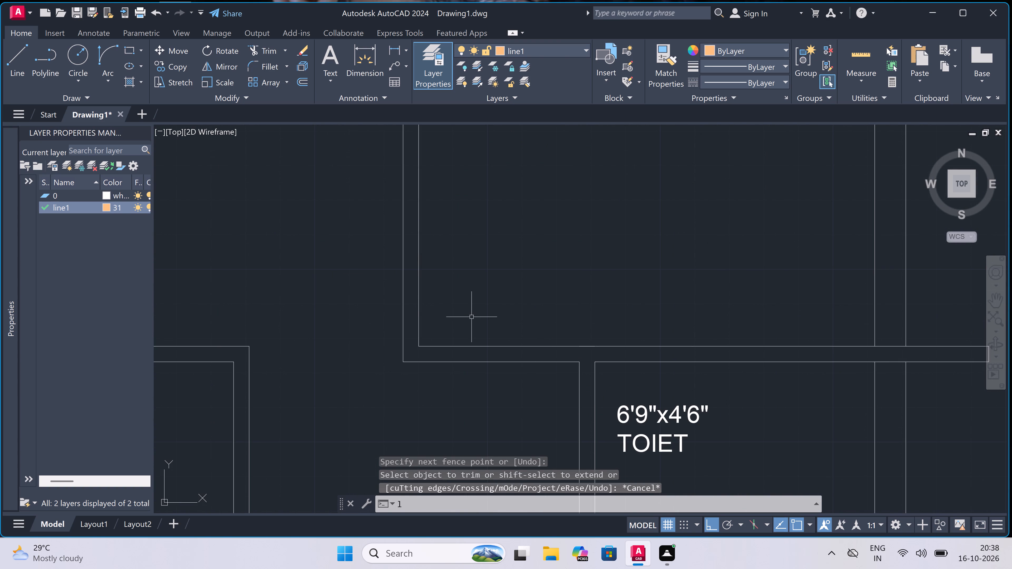
key(space)
scroll(431, 344, up, 2)
click(431, 346)
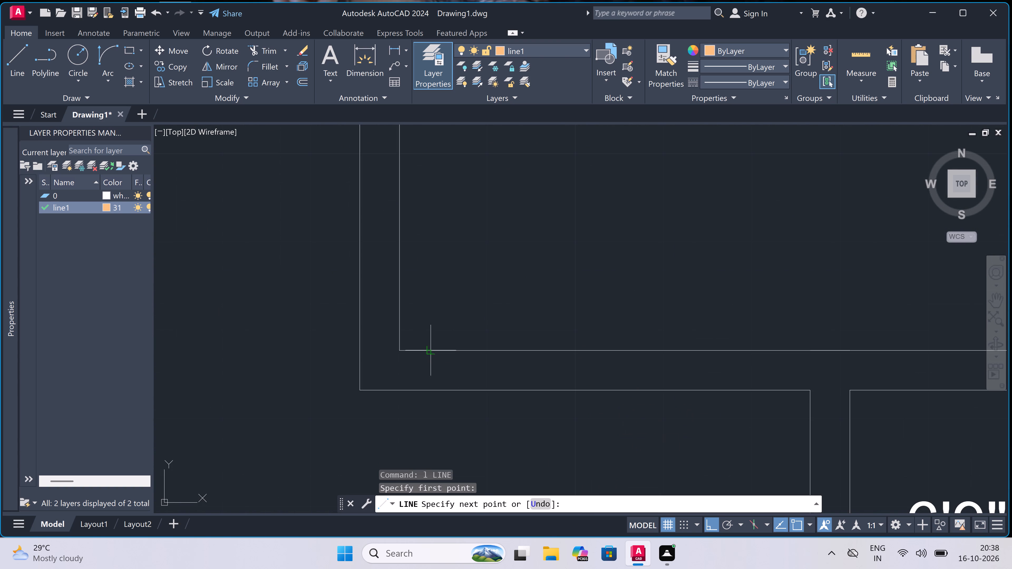
click(428, 385)
click(430, 366)
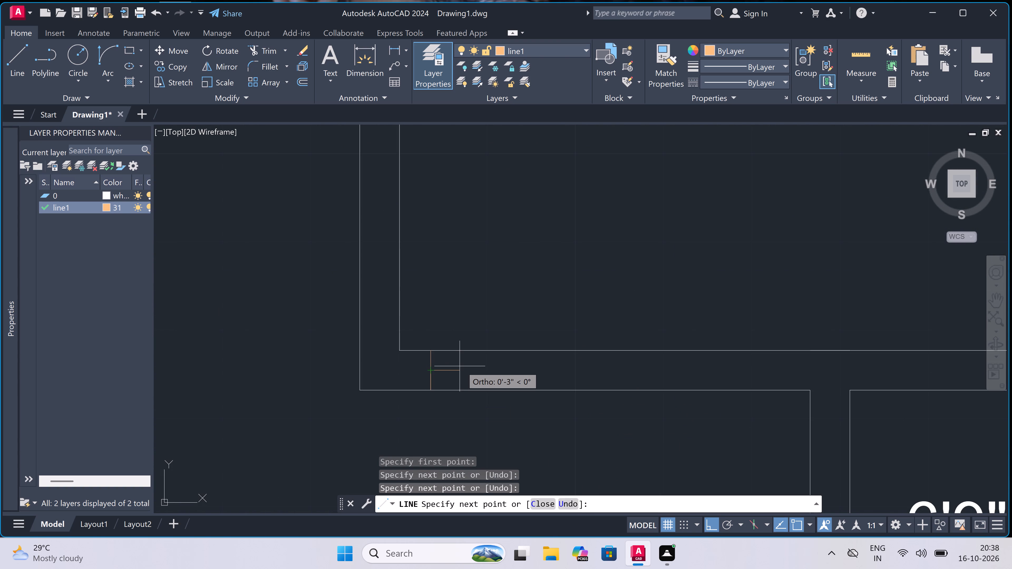
key(2)
key(shift+quotedbl)
key(space)
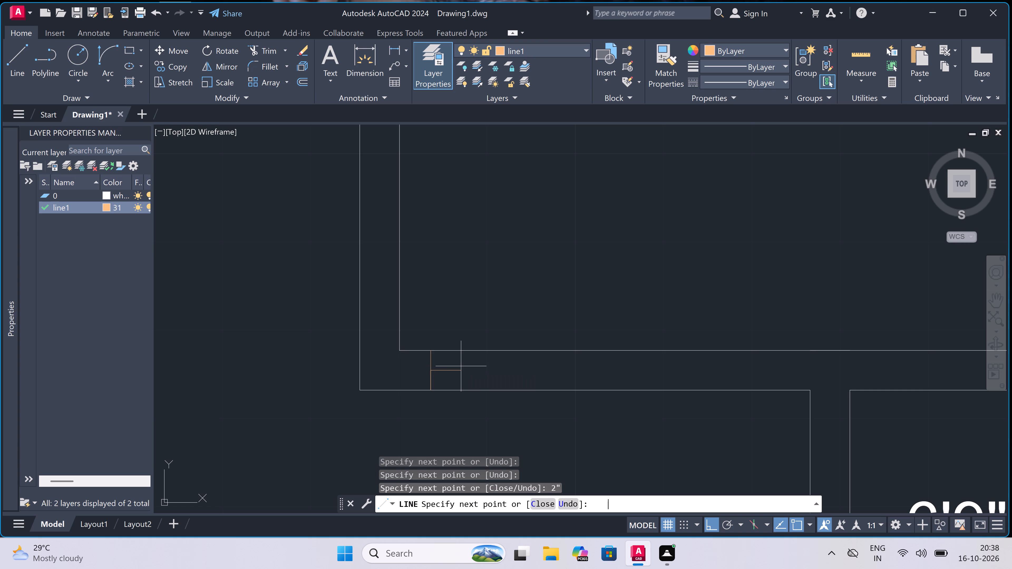
text(3')
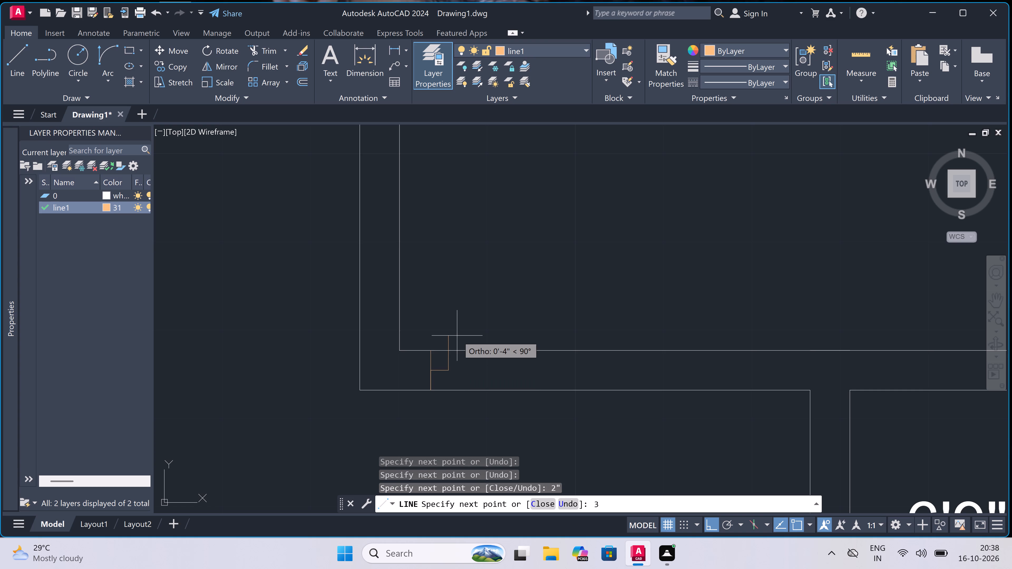
key(space)
key(Escape)
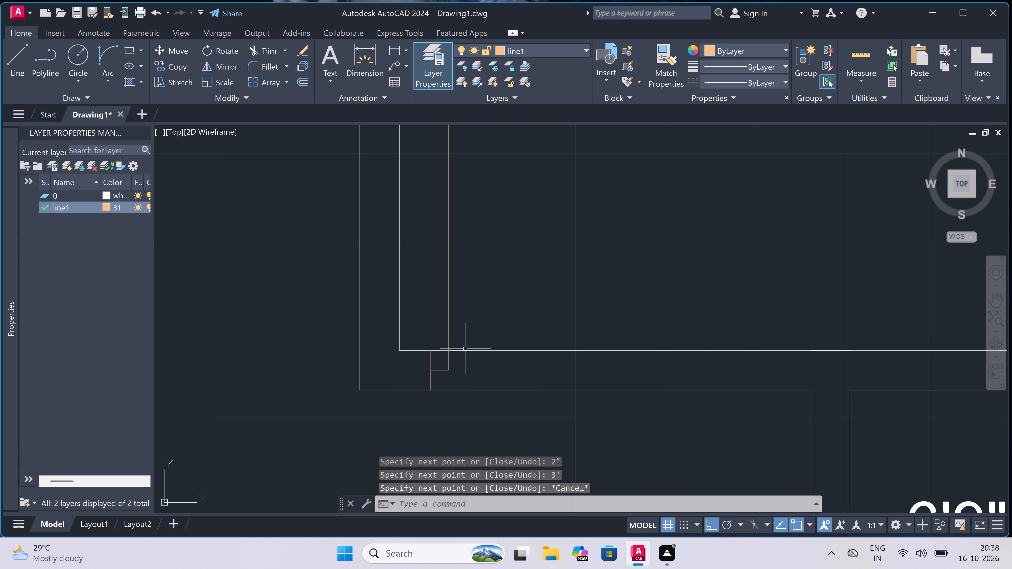
Draw the opposite jamb of the right 10'X10'4.5" bedroom door near the toilet wall, with a 2" stop from its midpoint toward the leaf.
key(space)
scroll(465, 349, down, 4)
scroll(533, 301, up, 2)
scroll(528, 309, down, 1)
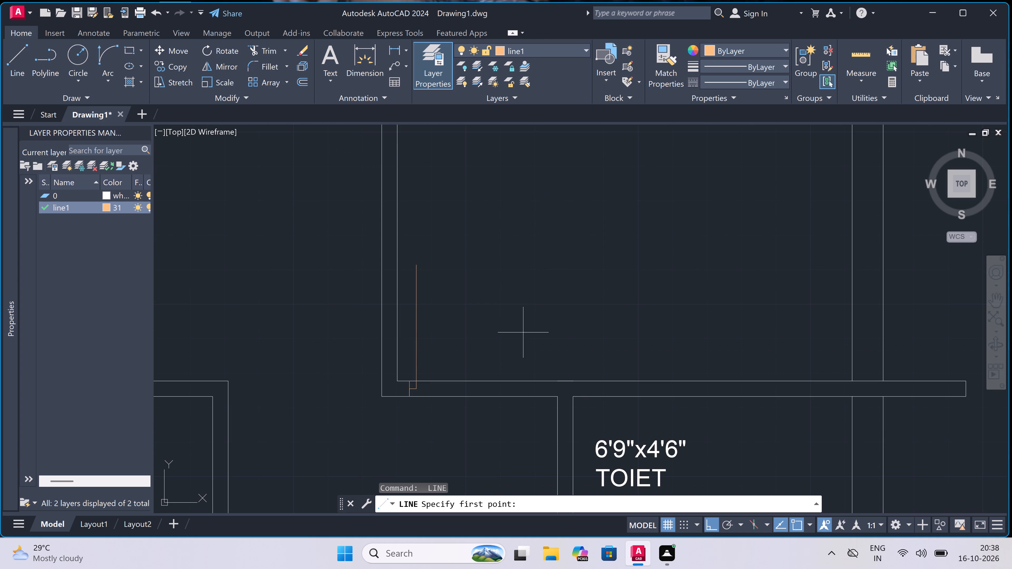
click(538, 398)
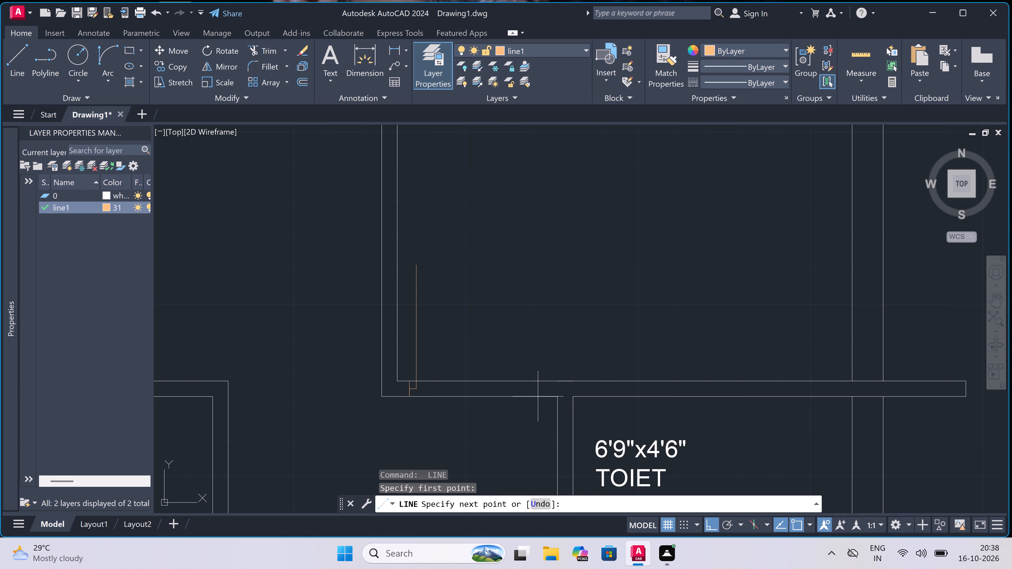
scroll(537, 386, up, 2)
click(539, 377)
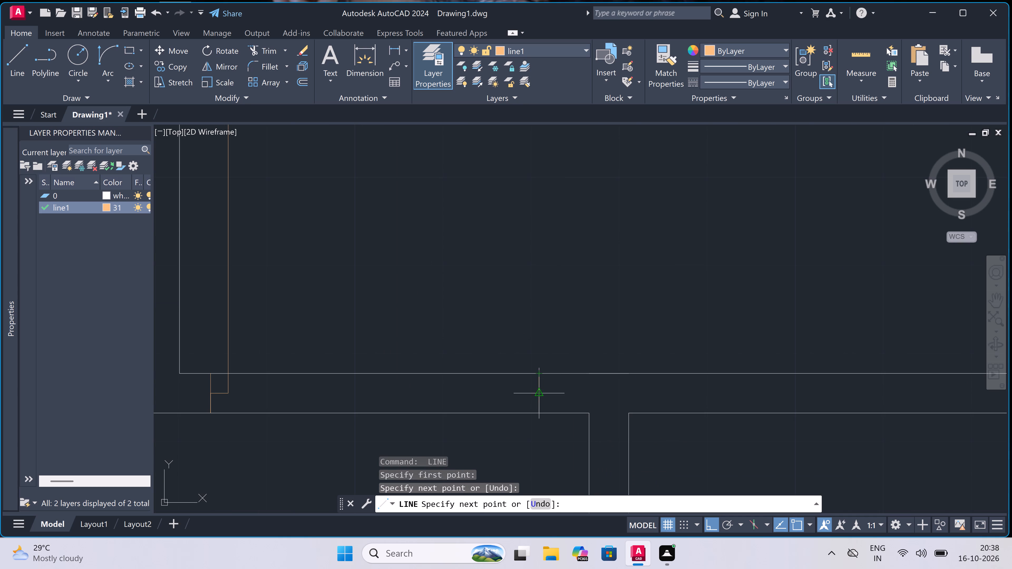
click(537, 391)
text(2")
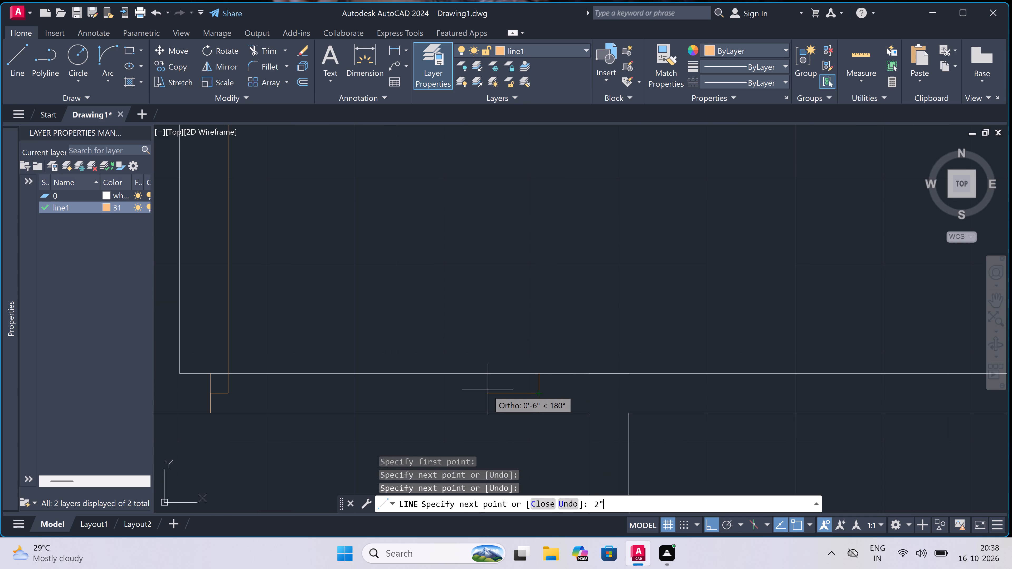
key(space)
key(Escape)
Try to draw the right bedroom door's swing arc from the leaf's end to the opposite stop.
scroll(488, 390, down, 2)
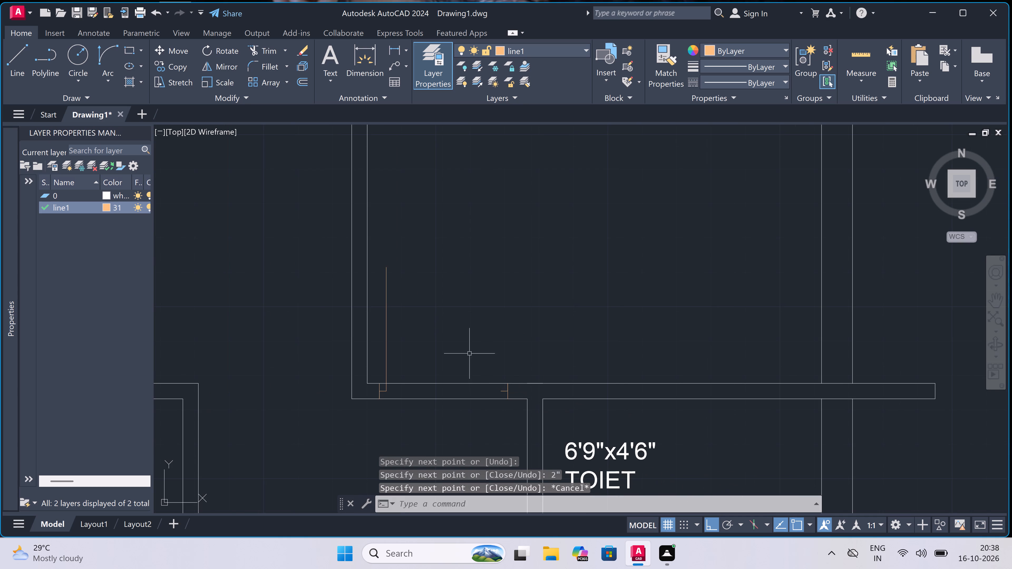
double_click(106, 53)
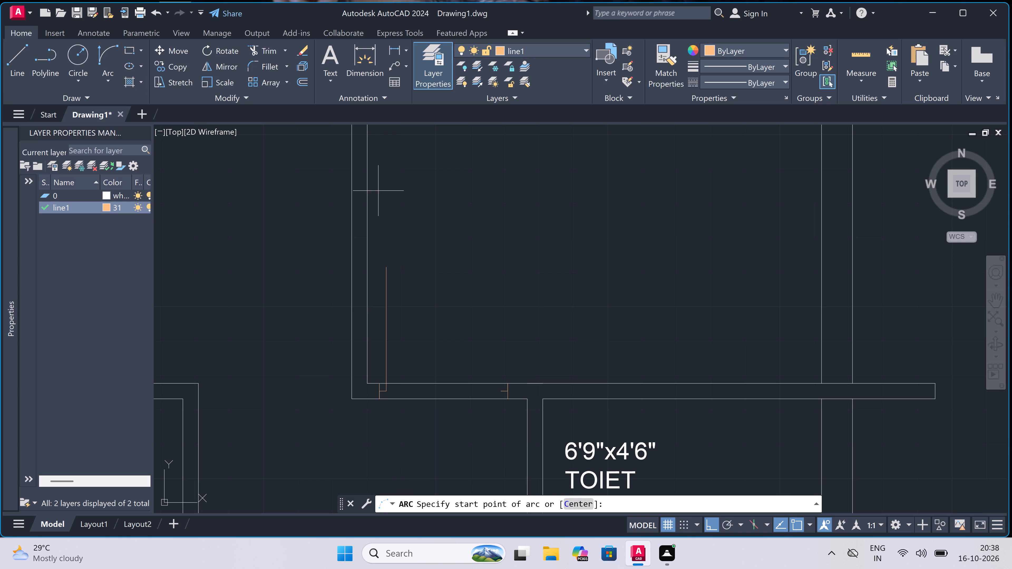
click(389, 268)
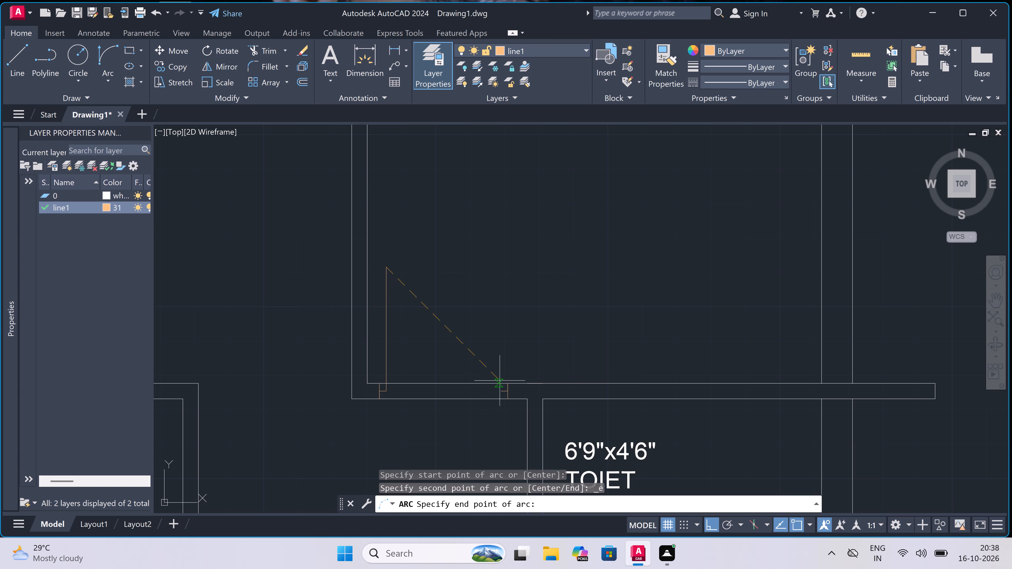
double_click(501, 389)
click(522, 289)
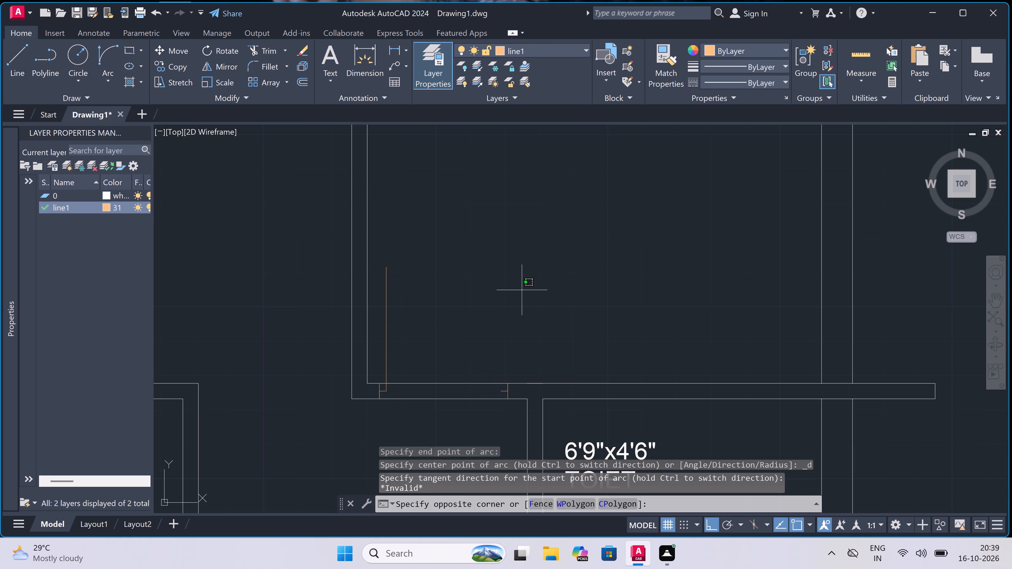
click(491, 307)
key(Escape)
Move the right bedroom door's toilet-side jamb and its stop a few inches along the wall toward the leaf.
scroll(499, 396, up, 2)
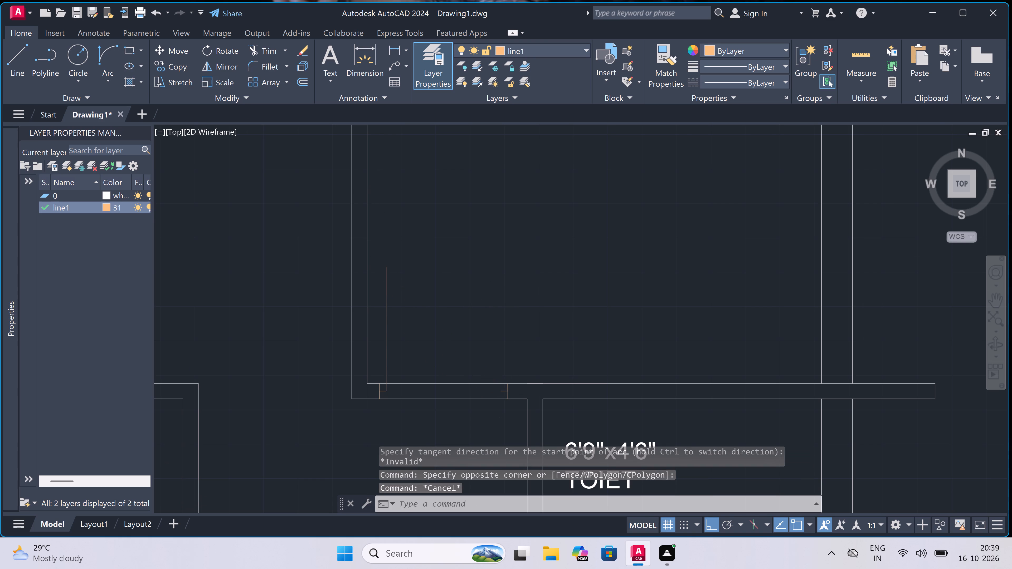
scroll(500, 396, up, 1)
double_click(543, 366)
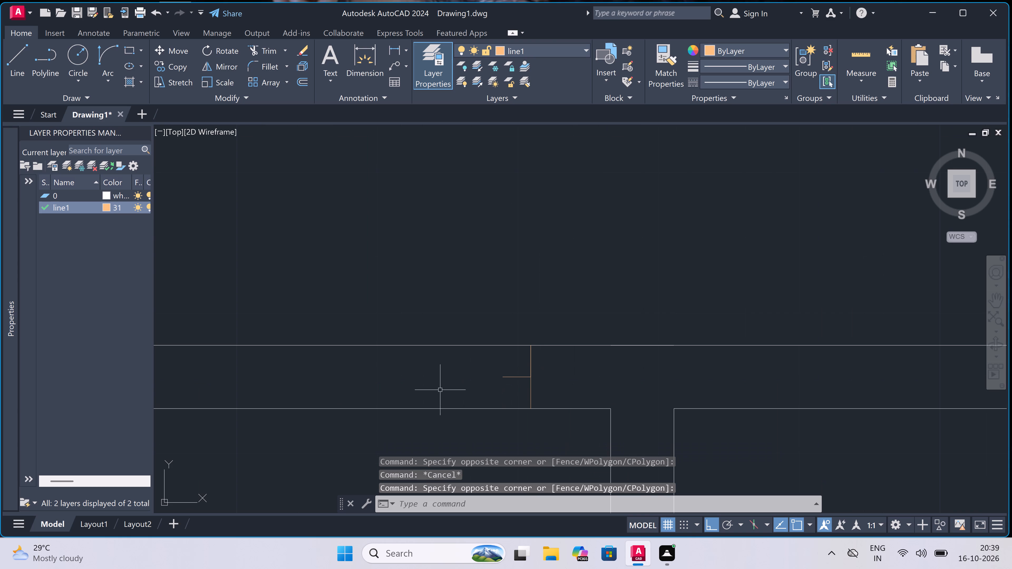
double_click(578, 357)
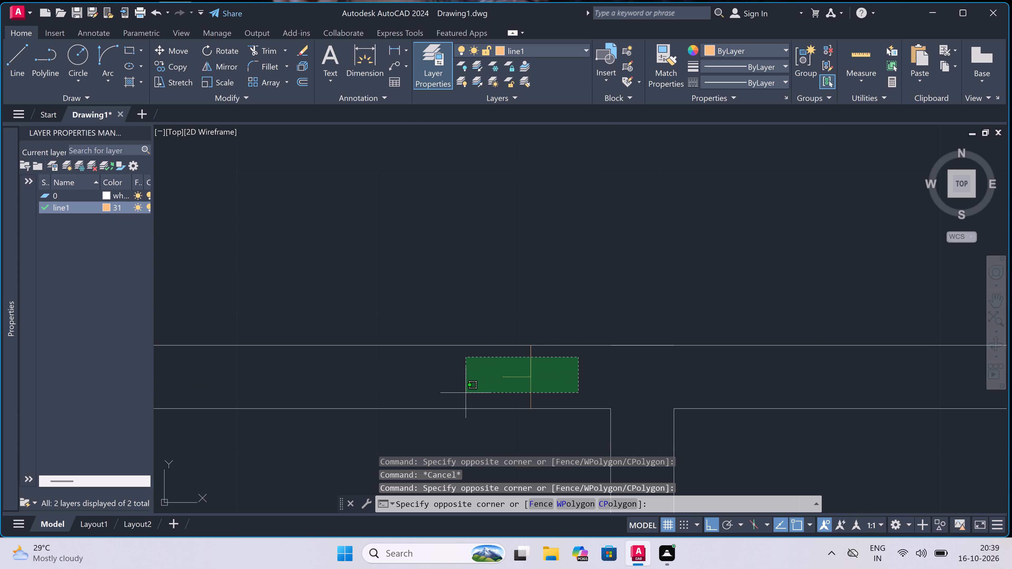
click(466, 393)
click(178, 47)
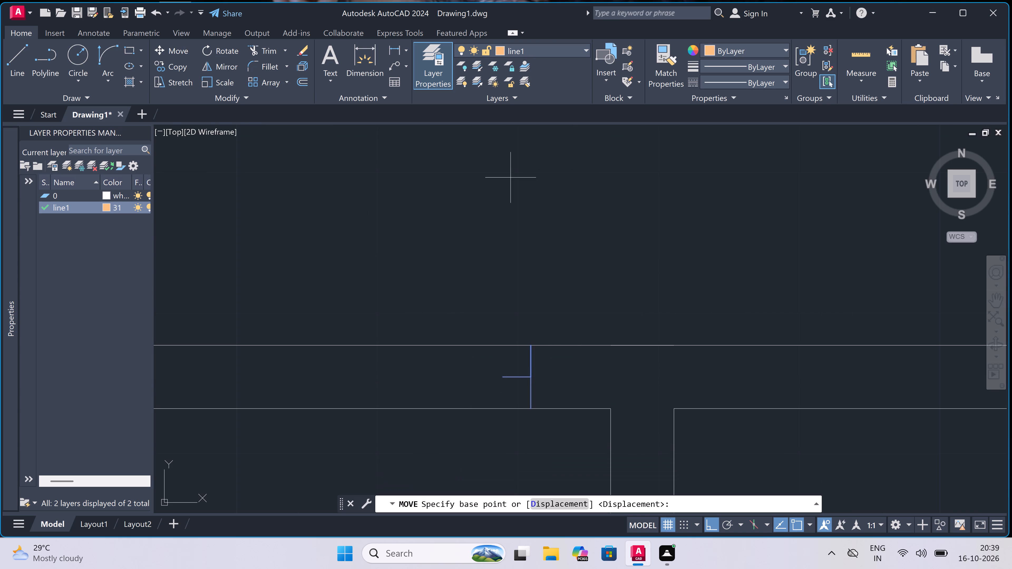
double_click(532, 346)
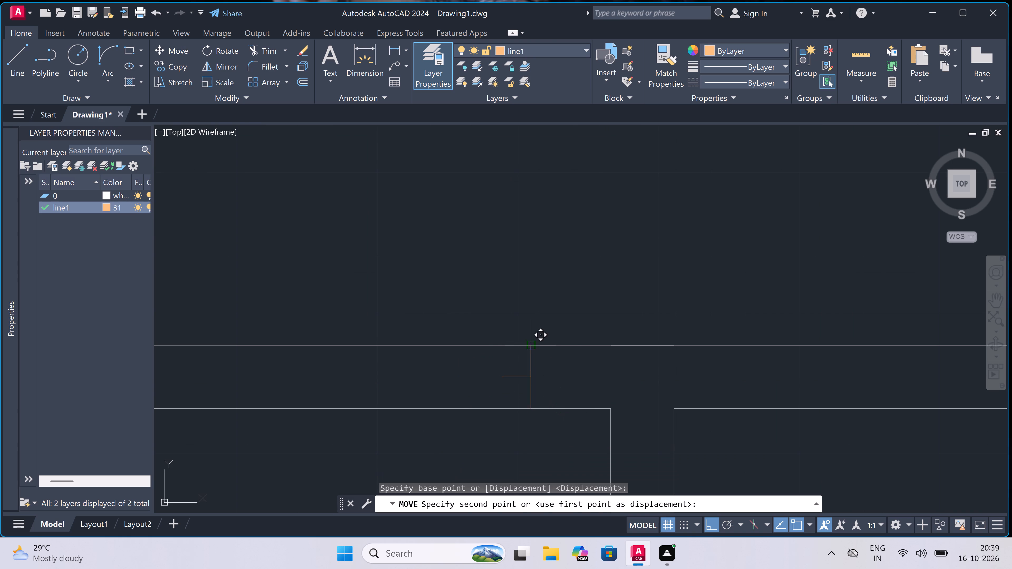
click(477, 350)
key(Escape)
Draw the swing arc of the right 10'X10'4.5" bedroom door from the leaf's end to the moved jamb's stop.
scroll(655, 342, down, 3)
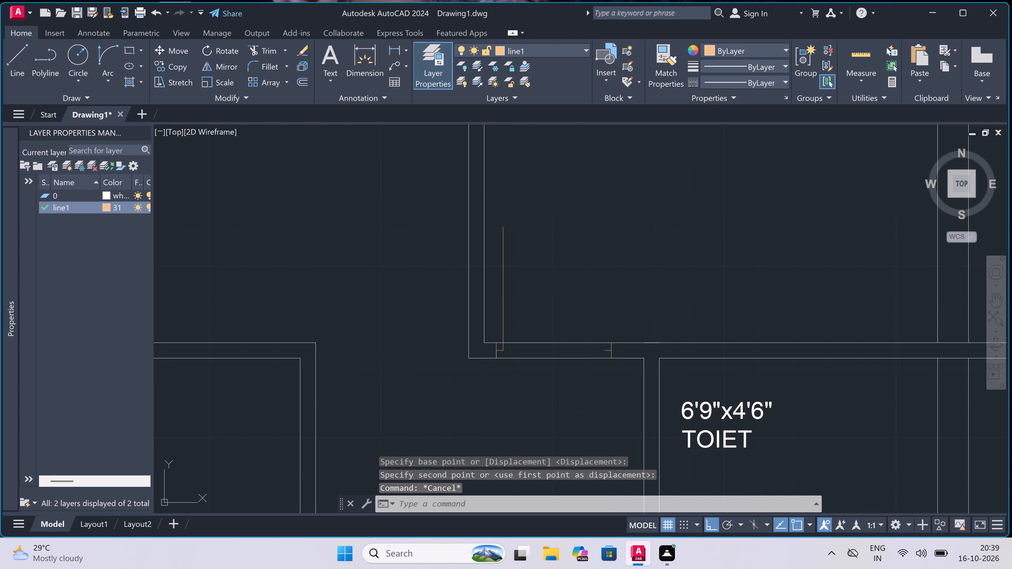
scroll(621, 336, up, 1)
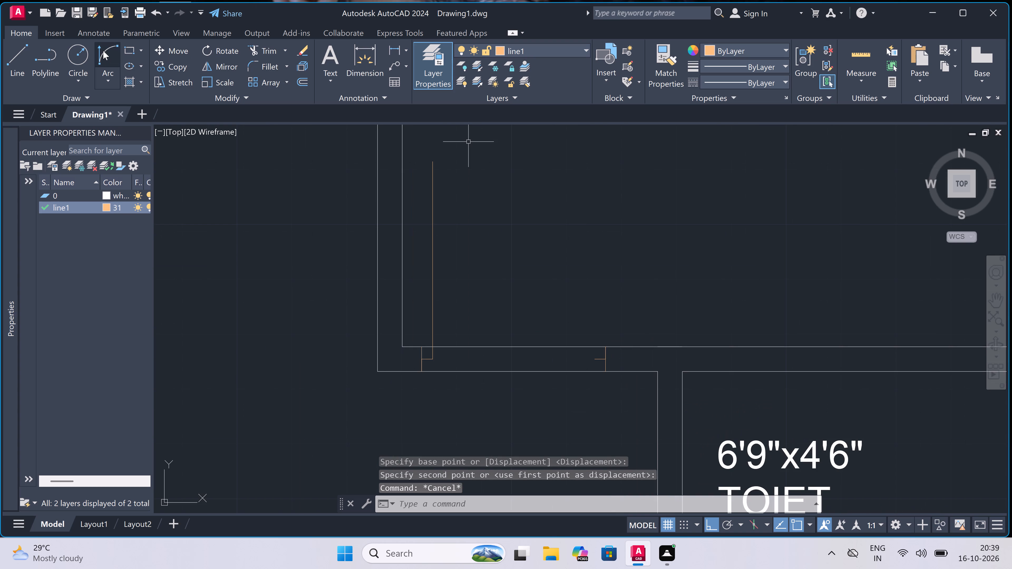
click(103, 51)
double_click(436, 160)
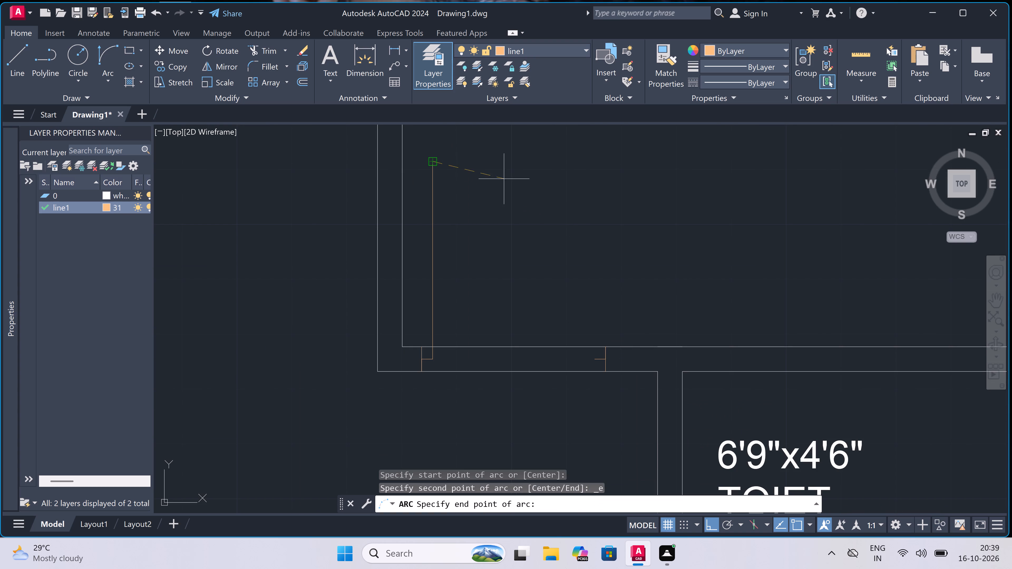
click(596, 360)
double_click(624, 290)
Trim both wall lines inside the right 10'X10'4.5" bedroom door opening.
text(tr)
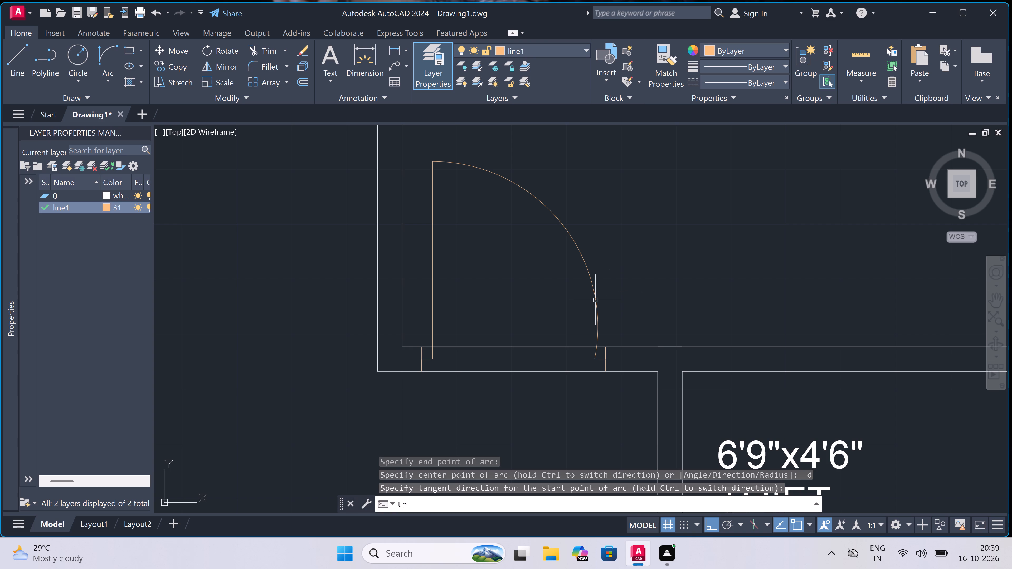
key(space)
triple_click(530, 319)
double_click(464, 411)
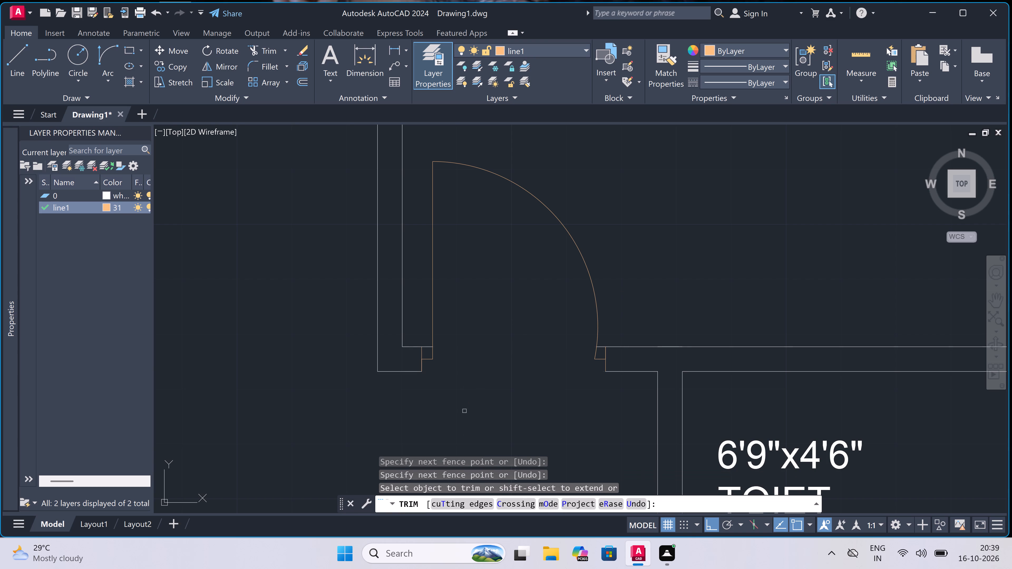
key(Escape)
Move the BEDROOM 11'X10" label of the lower right bedroom down to the free area near the balcony wall, with Ortho off.
scroll(465, 323, down, 3)
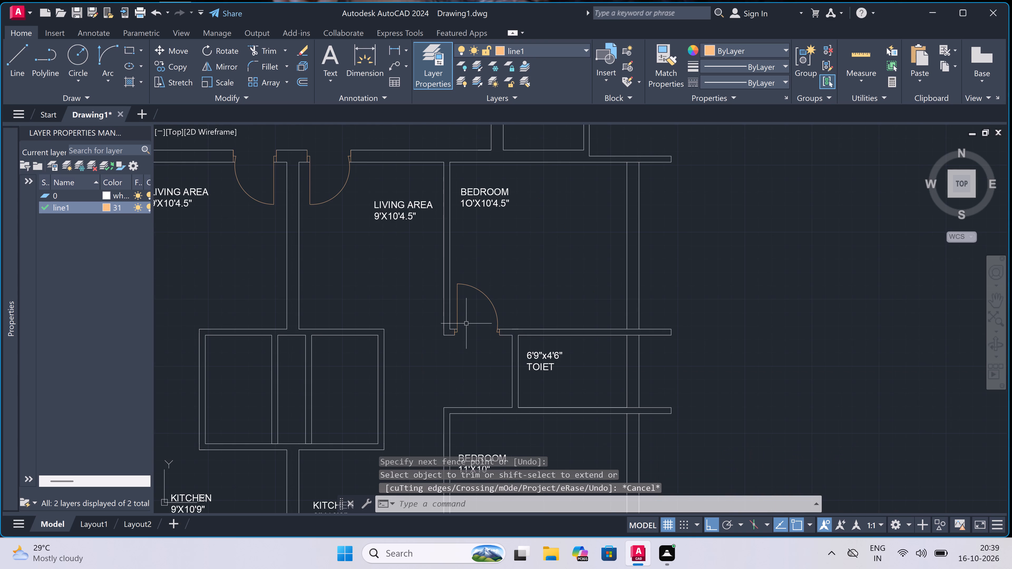
scroll(466, 323, down, 2)
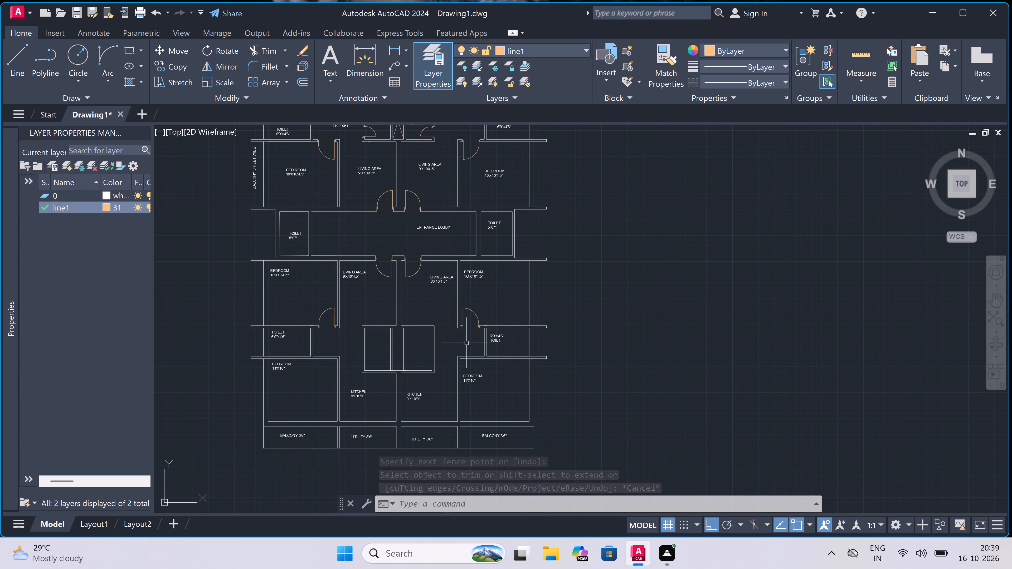
scroll(466, 343, up, 1)
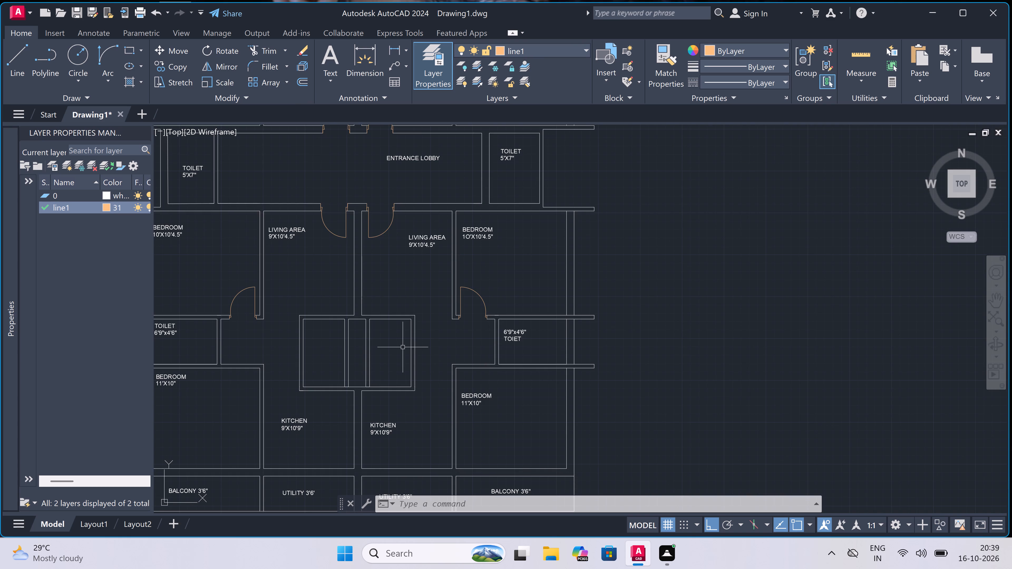
scroll(477, 411, up, 2)
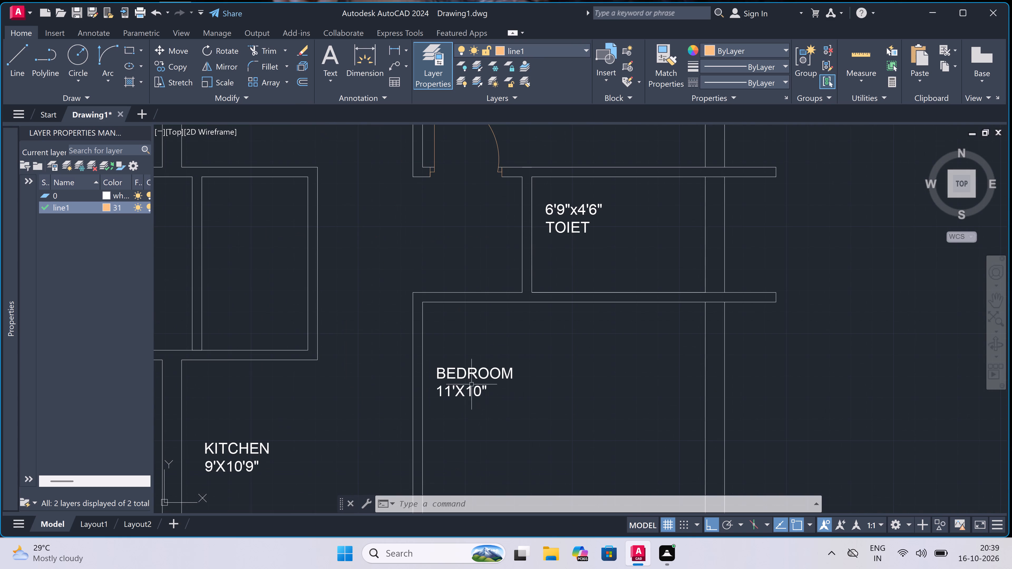
double_click(469, 373)
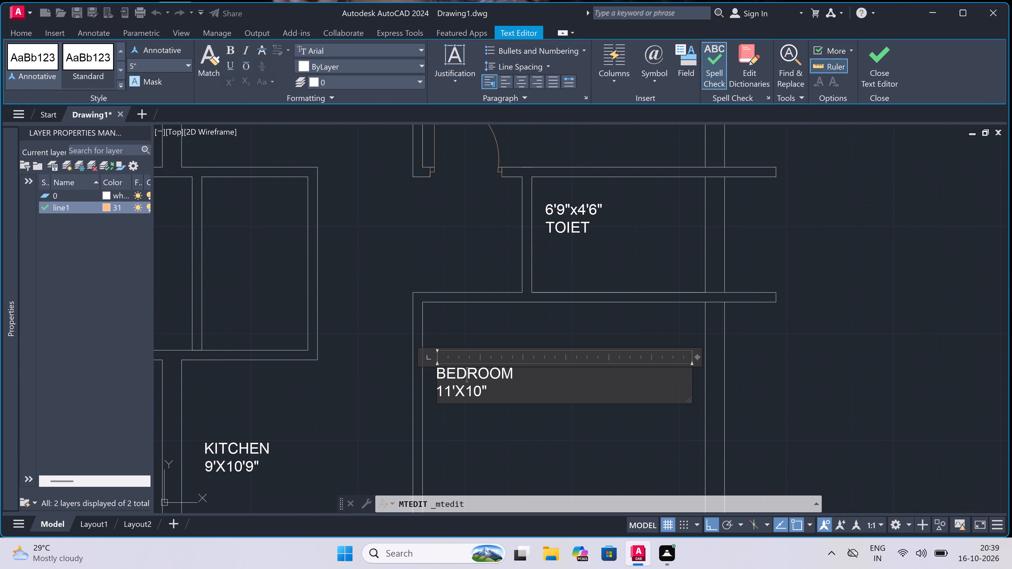
click(461, 414)
click(457, 366)
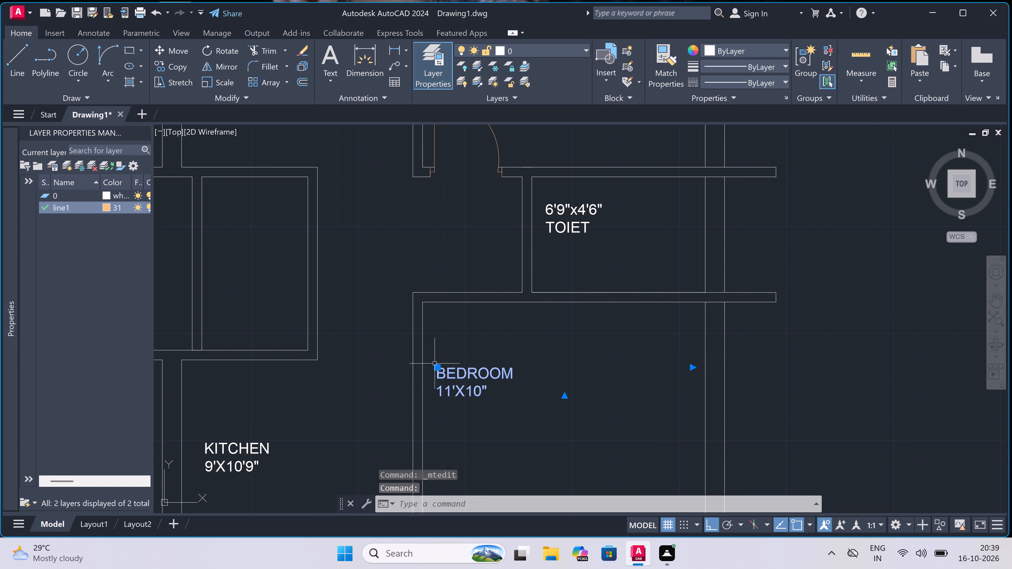
click(435, 364)
double_click(437, 367)
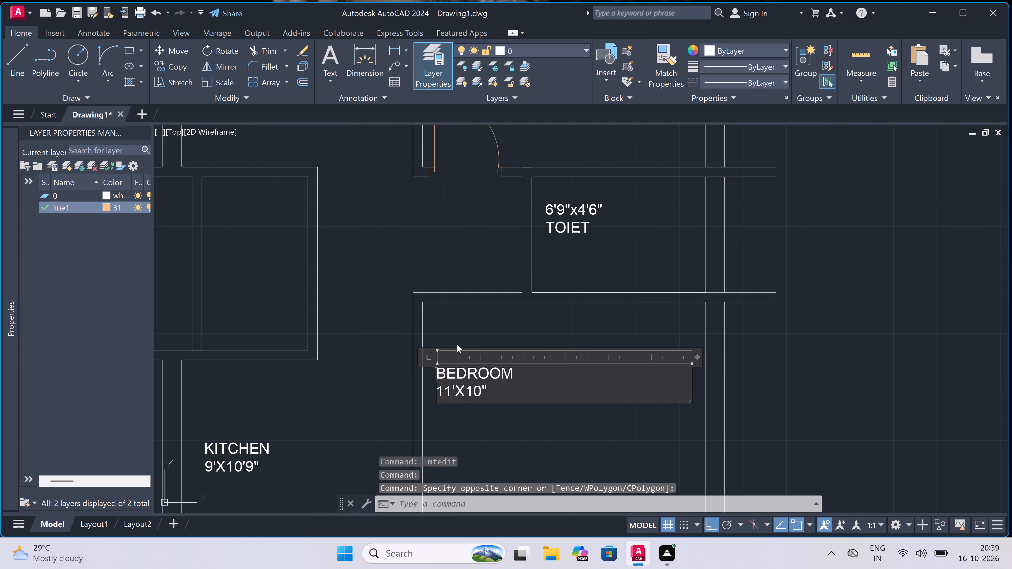
click(440, 422)
double_click(489, 343)
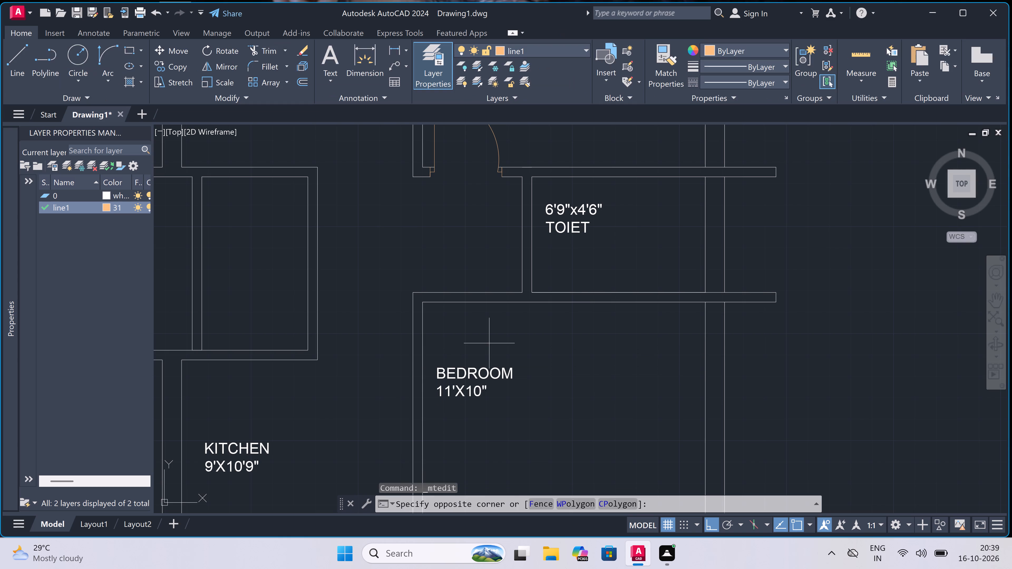
double_click(460, 391)
drag(439, 367, 442, 368)
scroll(481, 342, down, 2)
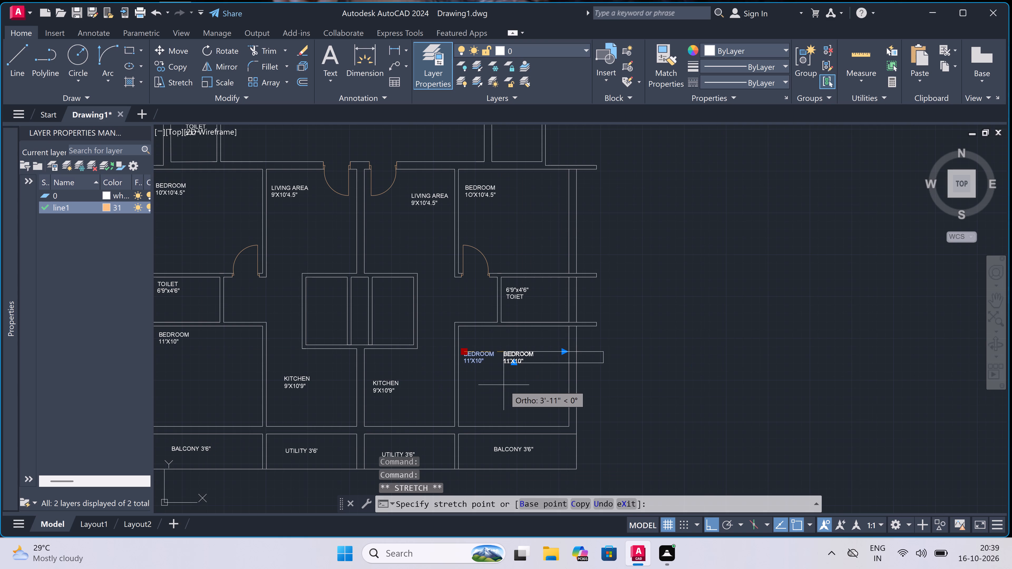
key(F8)
scroll(522, 420, up, 3)
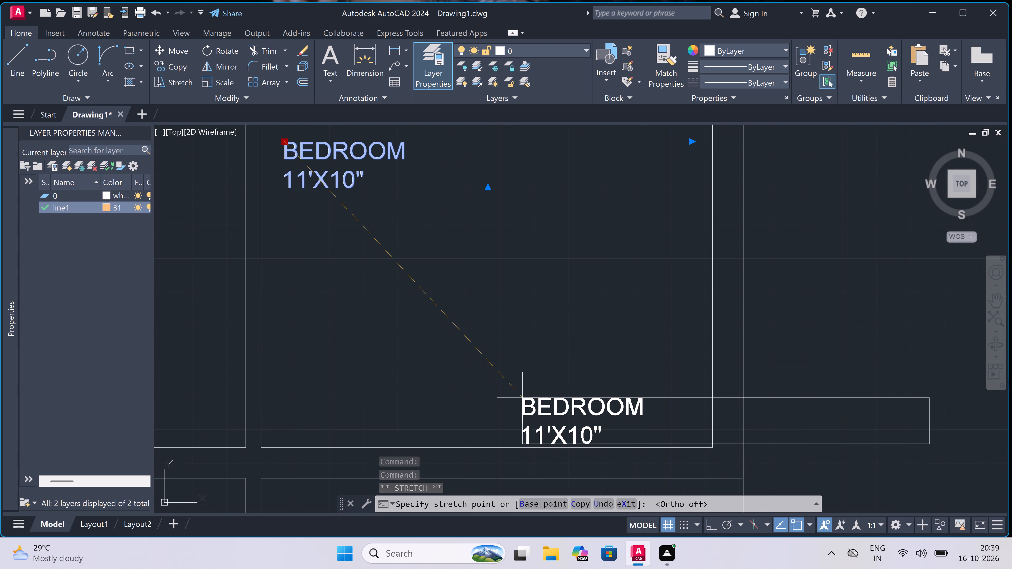
click(522, 386)
key(Escape)
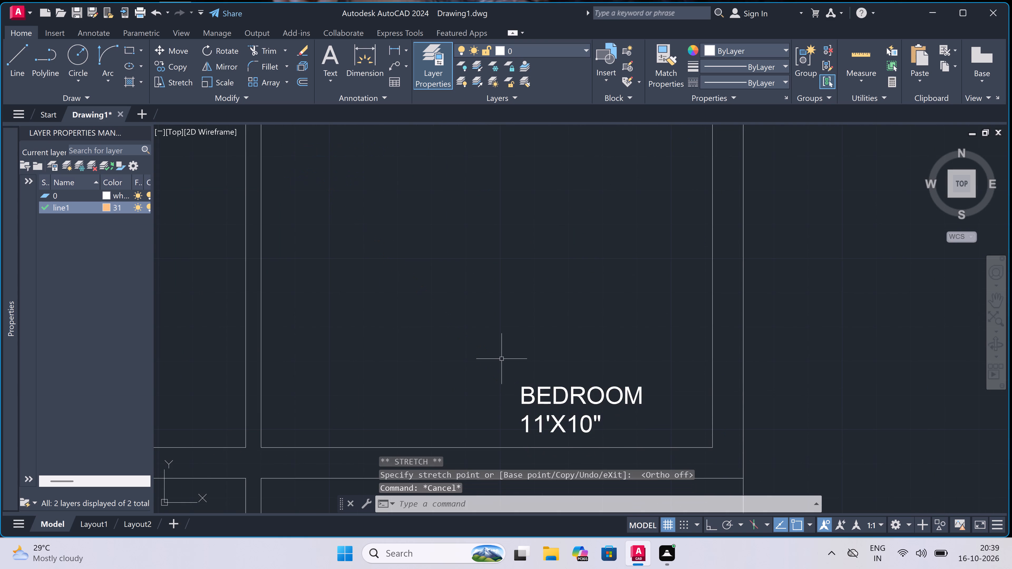
Move the right 6'9"x4'6" TOIET label away from the toilet's inner side wall toward the middle of the room.
scroll(502, 359, down, 4)
scroll(499, 298, up, 3)
scroll(499, 297, down, 3)
scroll(494, 279, up, 4)
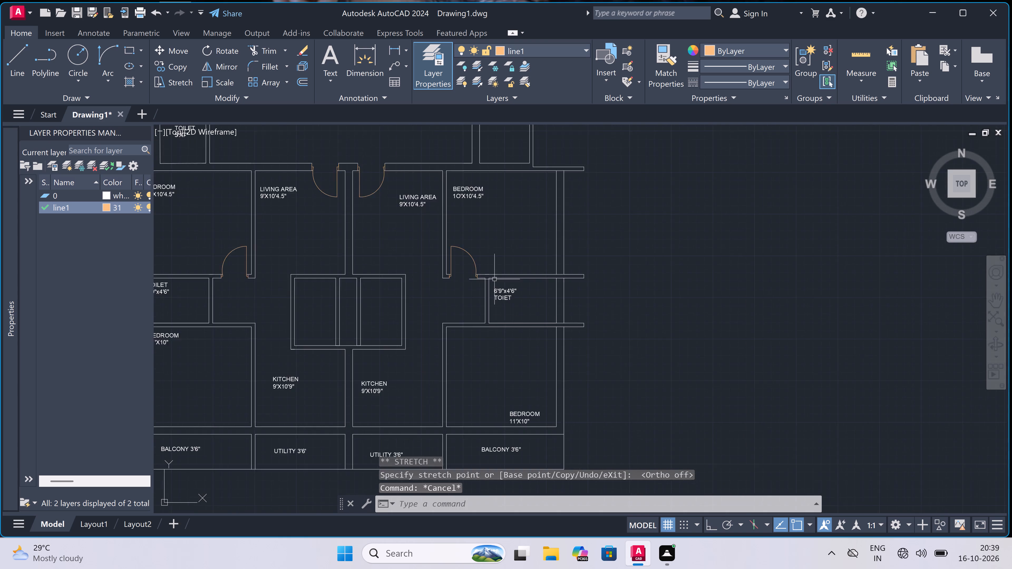
click(507, 315)
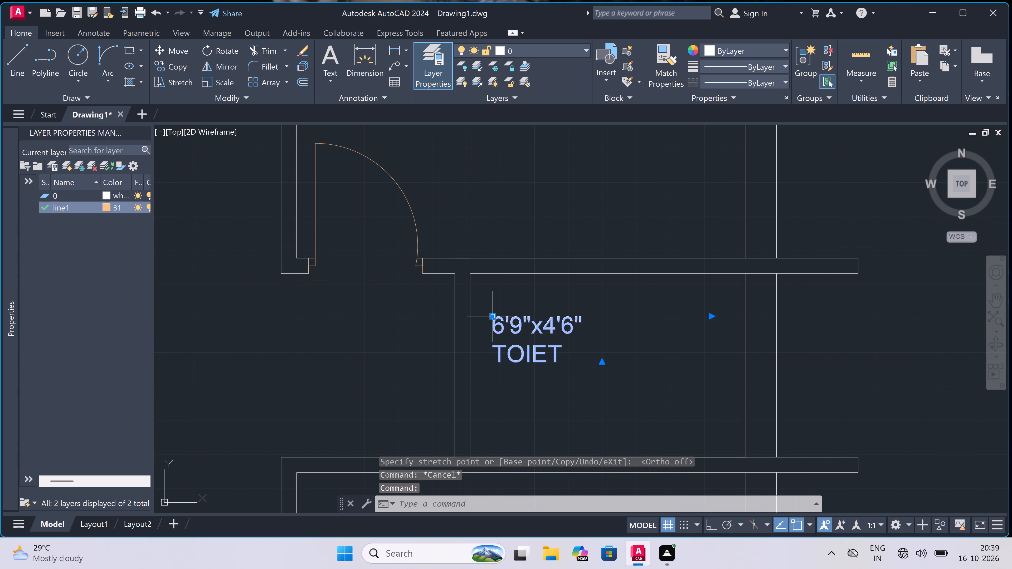
click(492, 314)
click(617, 309)
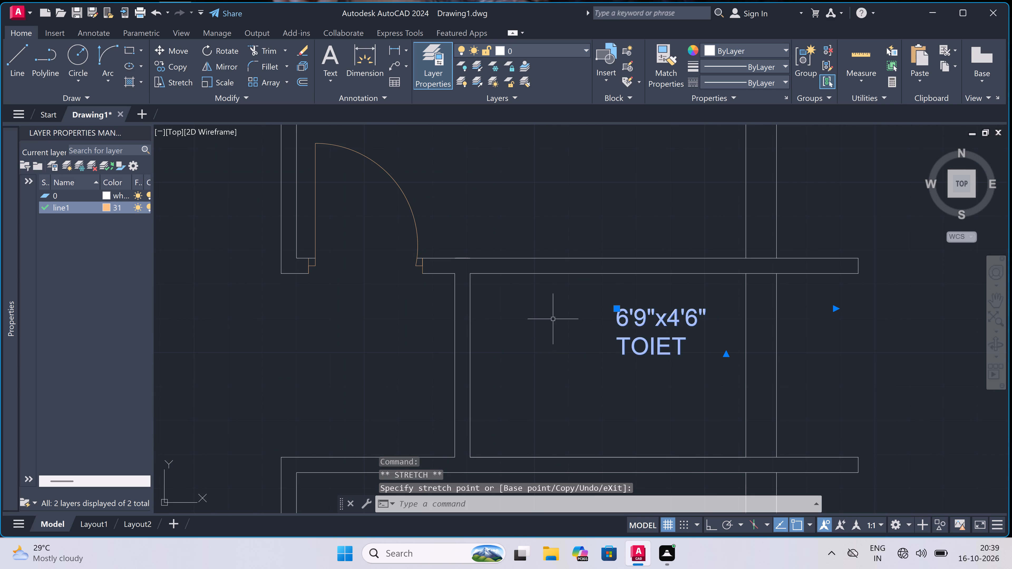
key(Escape)
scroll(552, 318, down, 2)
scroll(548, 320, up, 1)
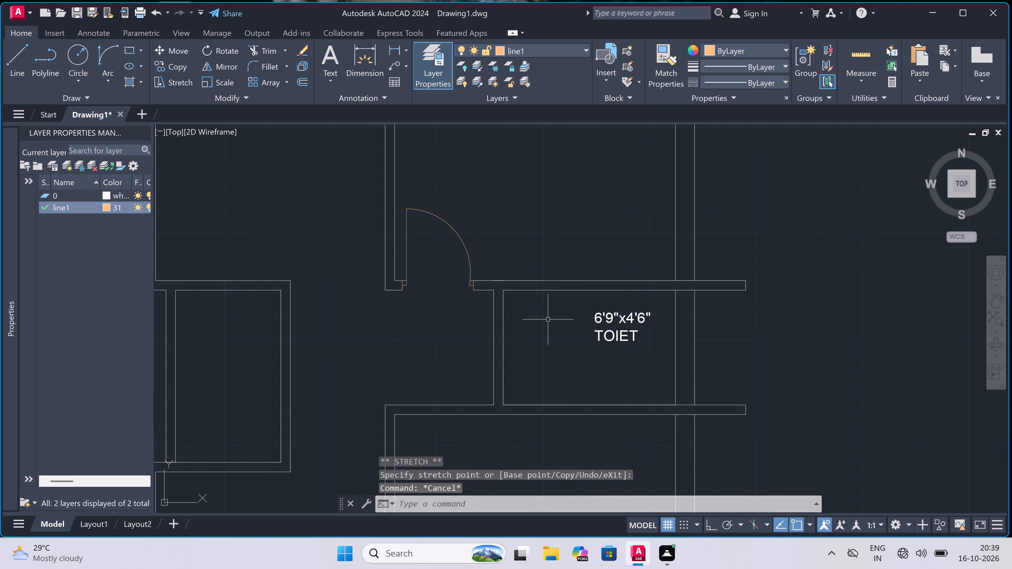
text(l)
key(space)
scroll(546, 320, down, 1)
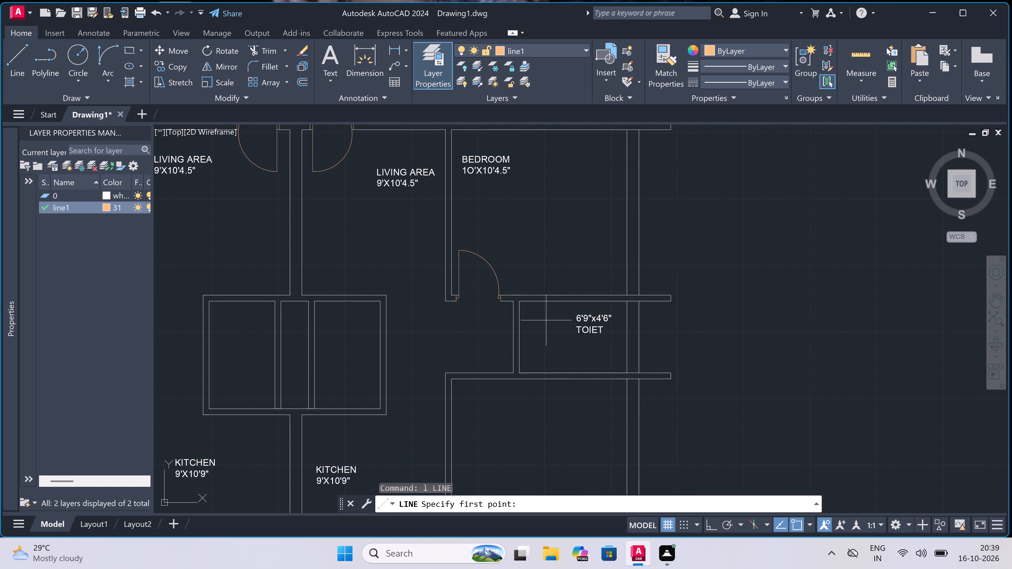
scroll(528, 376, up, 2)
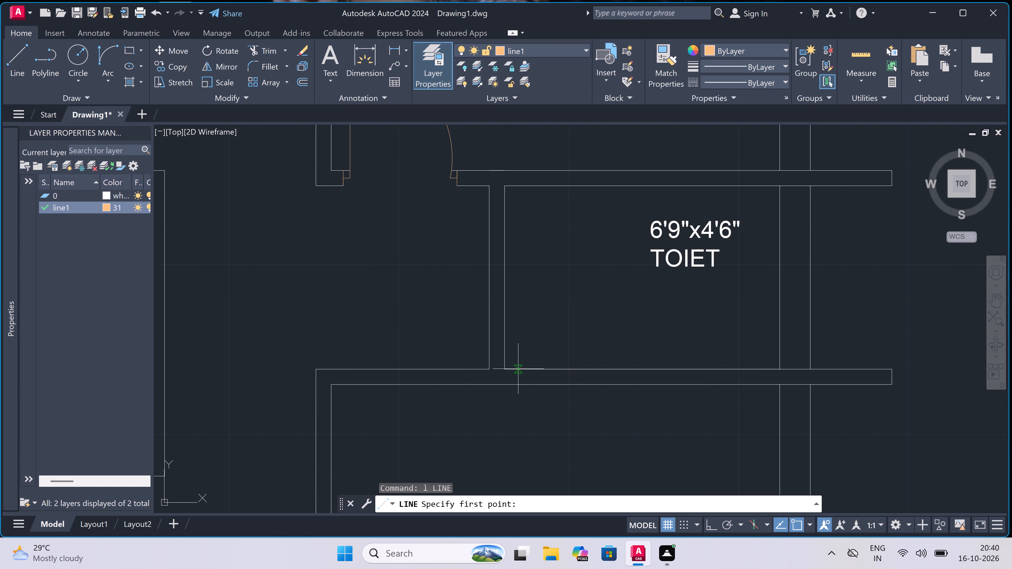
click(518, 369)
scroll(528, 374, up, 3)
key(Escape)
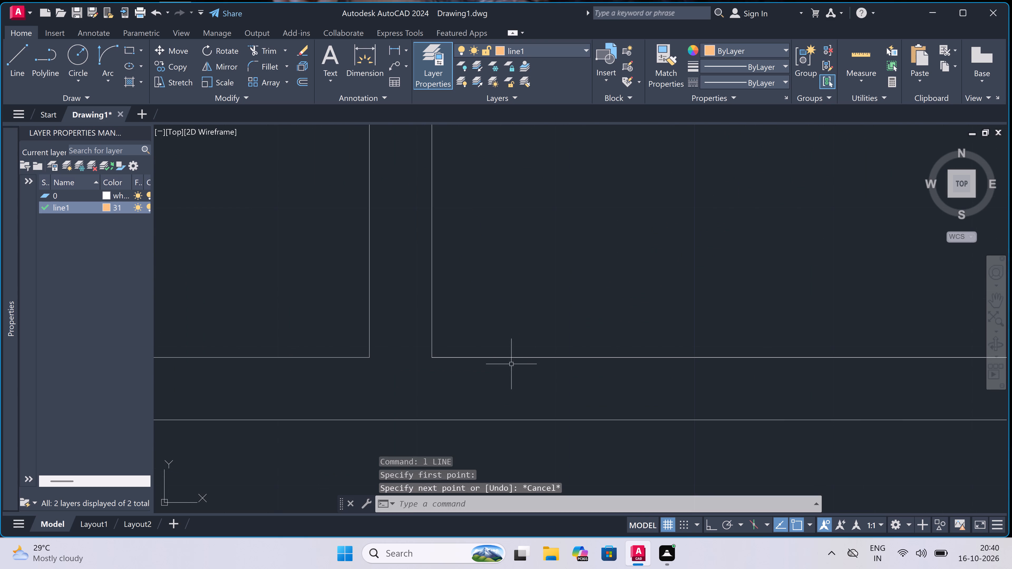
With Ortho on, draw the hinge jamb across the wall between right toilet and lower bedroom, with a 2" stop and 2' leaf into the toilet.
key(space)
double_click(506, 356)
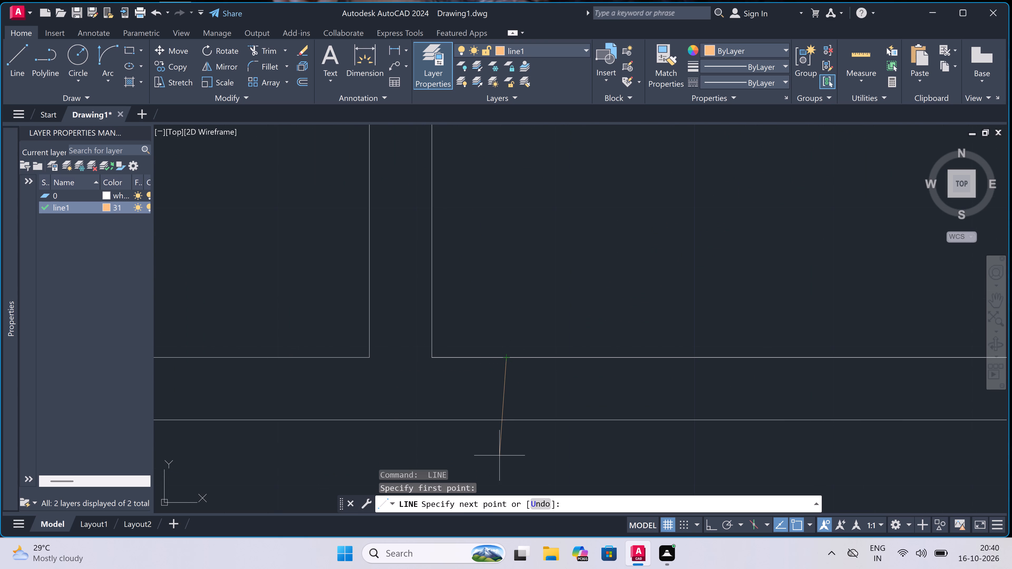
key(F8)
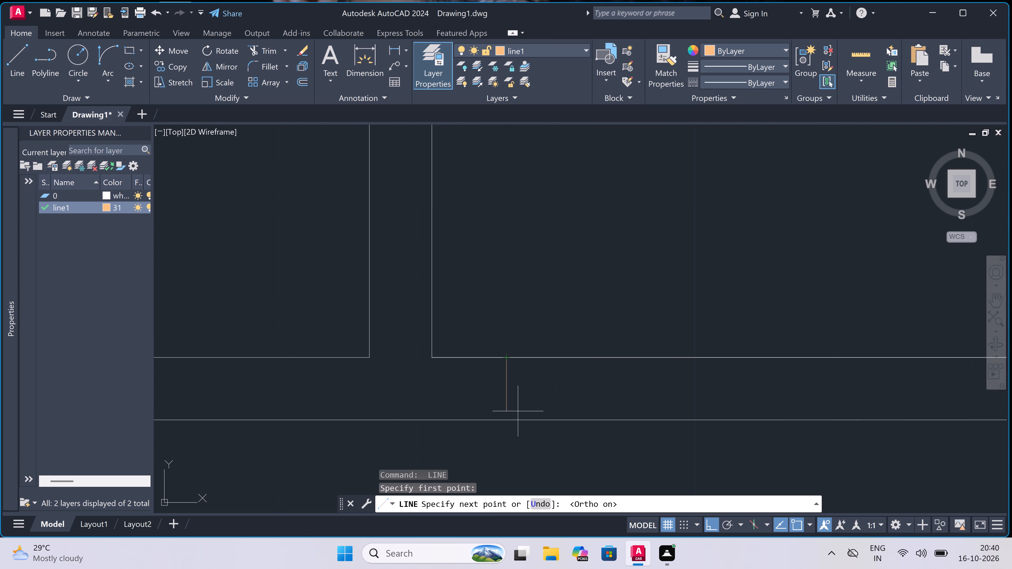
click(510, 420)
double_click(507, 389)
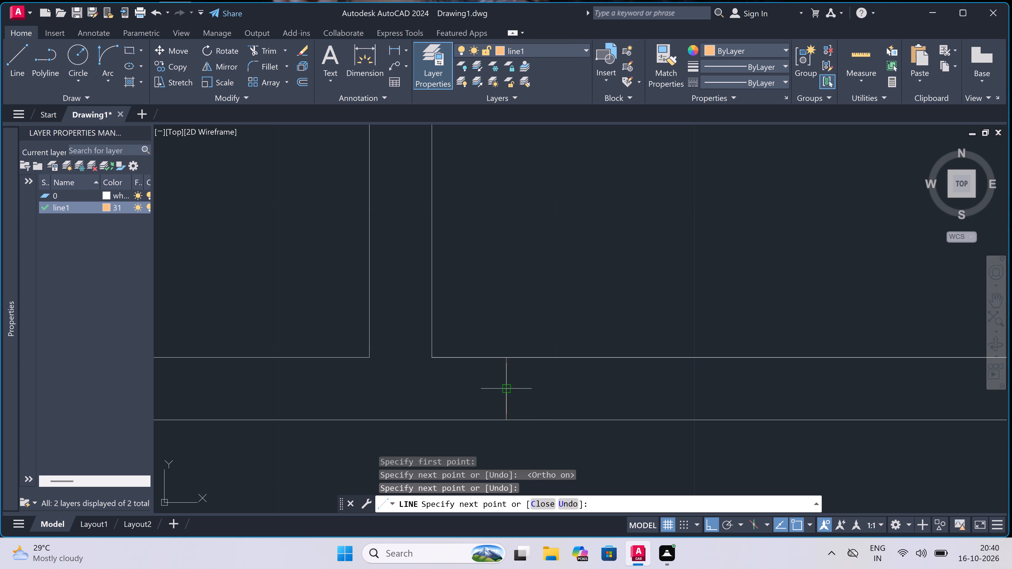
key(2)
text(")
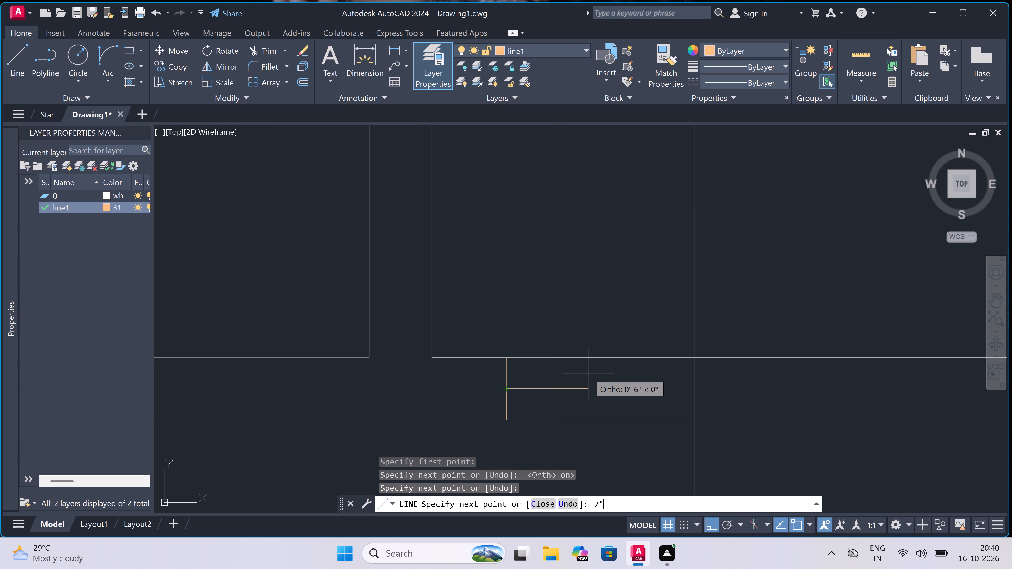
key(space)
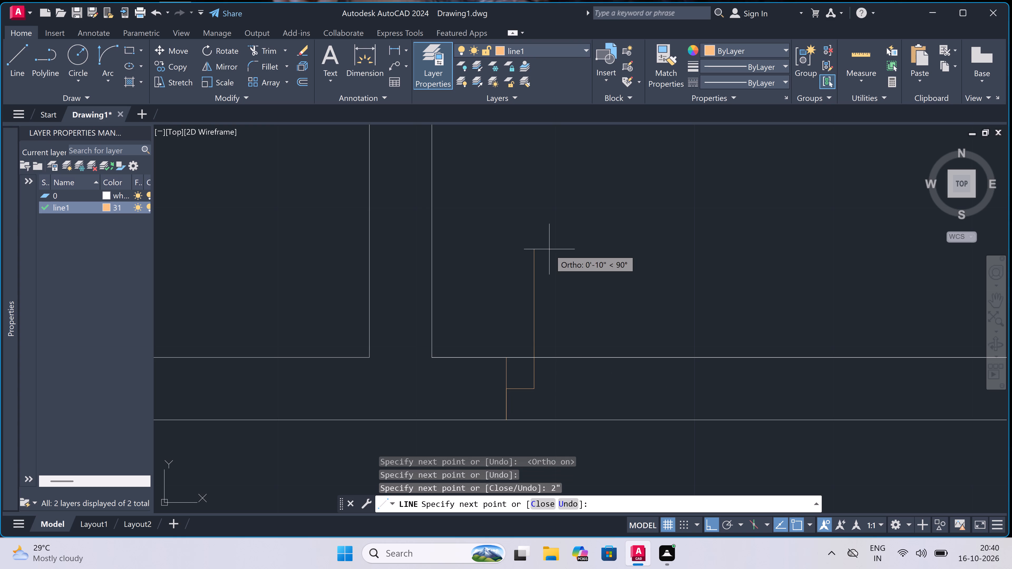
text(2')
key(space)
key(Escape)
Draw the opposite jamb line across the same toilet wall with a 2" stop from its midpoint toward the leaf.
key(space)
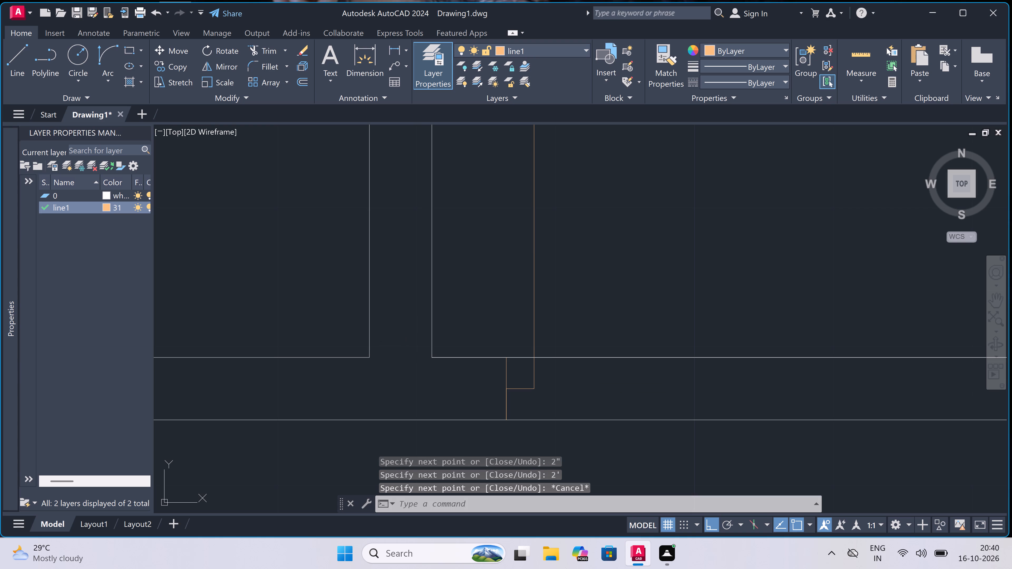
scroll(406, 342, down, 3)
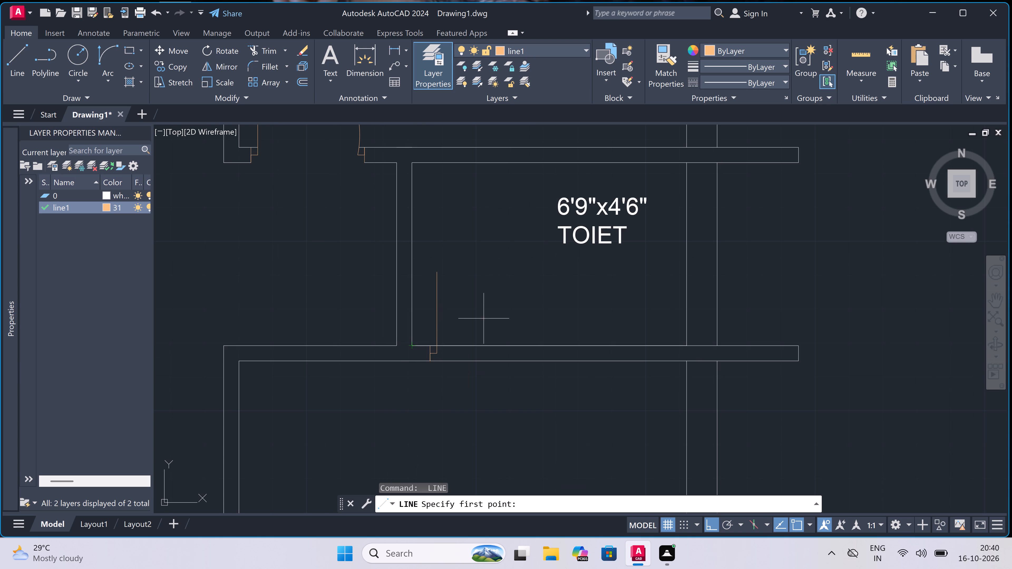
scroll(489, 318, down, 2)
scroll(502, 305, up, 3)
scroll(502, 306, down, 1)
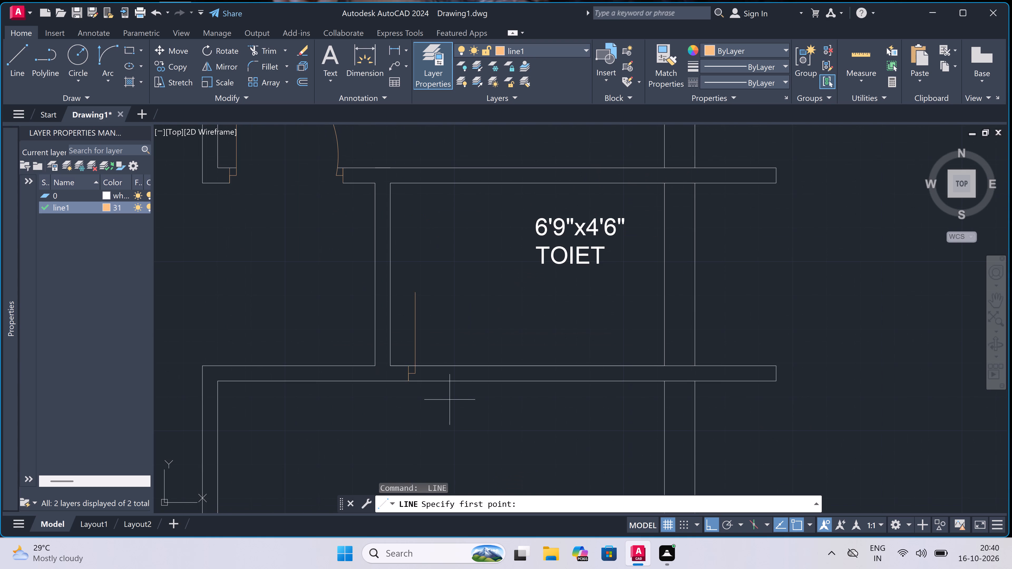
scroll(478, 387, up, 2)
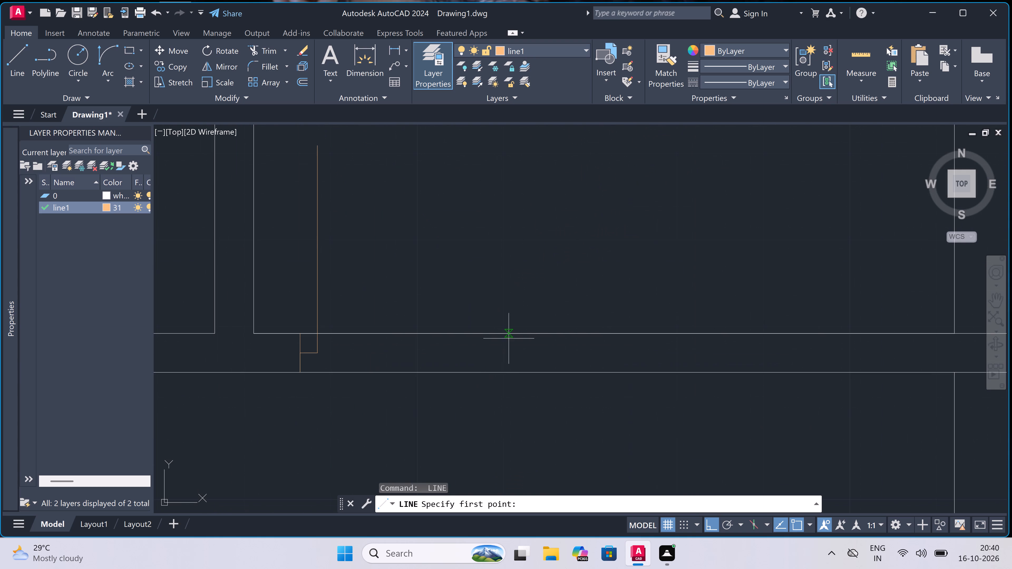
double_click(506, 336)
click(504, 370)
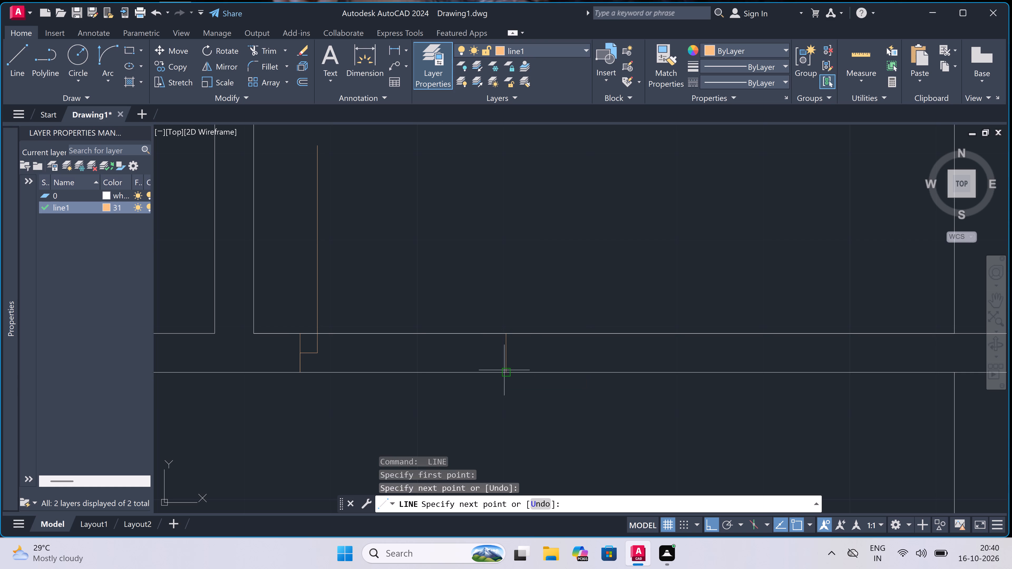
click(507, 351)
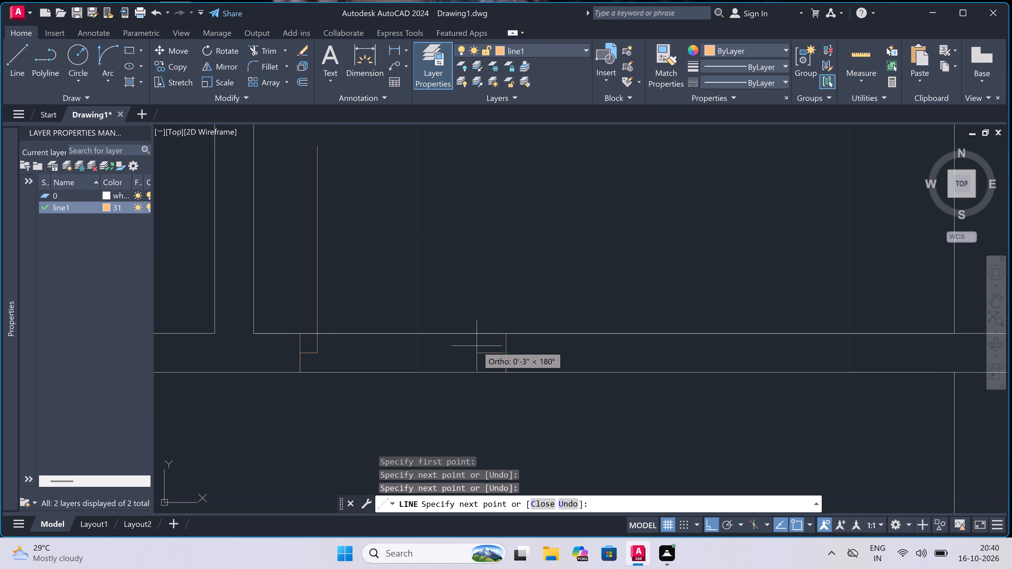
text(2")
key(space)
key(Escape)
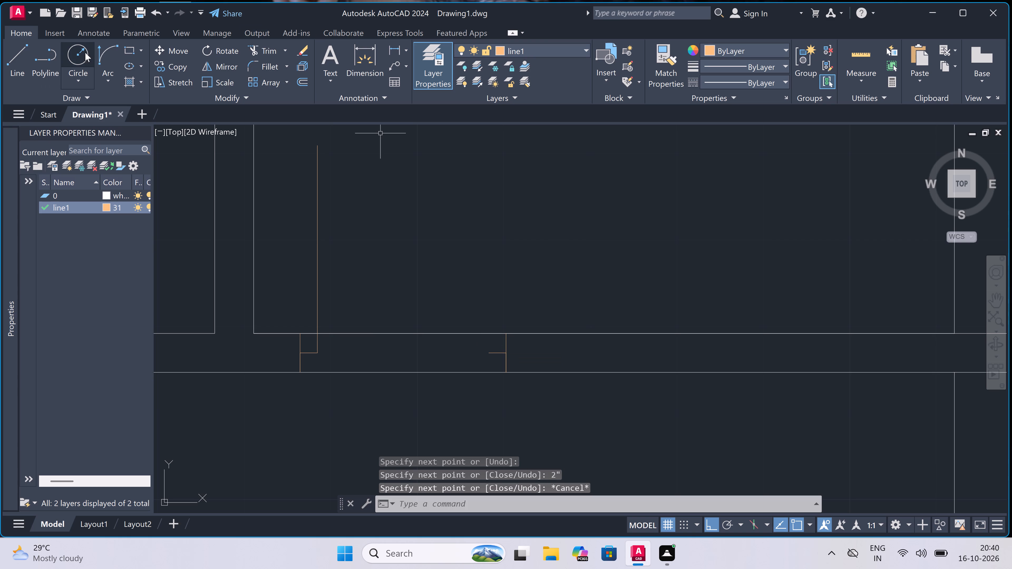
Draw the door's swing arc inside the right toilet from the leaf's end to the opposite stop.
double_click(104, 50)
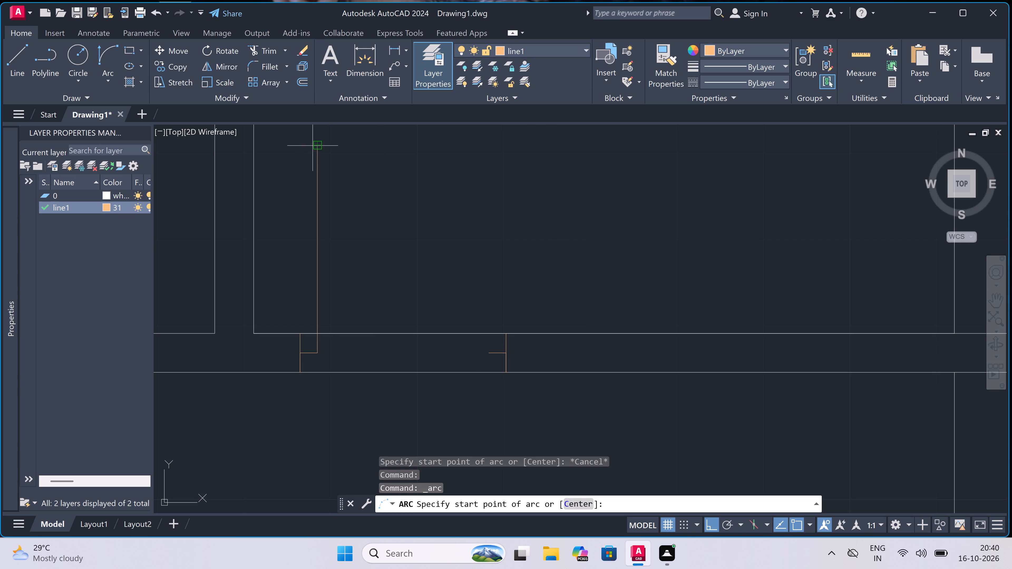
click(314, 146)
click(486, 355)
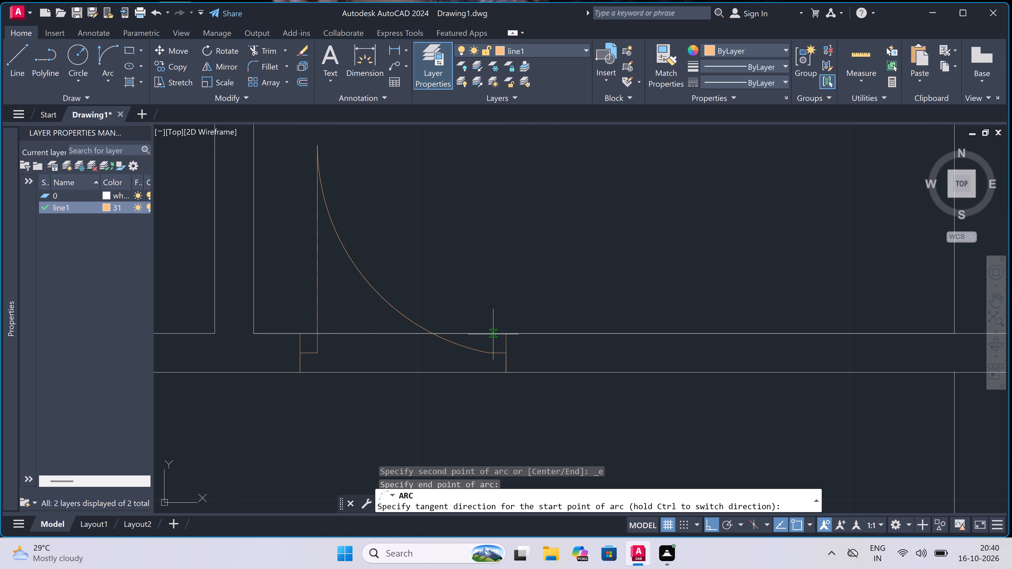
click(519, 282)
Trim both wall lines between the jambs of the door between the right toilet and the lower bedroom.
text(tr)
key(space)
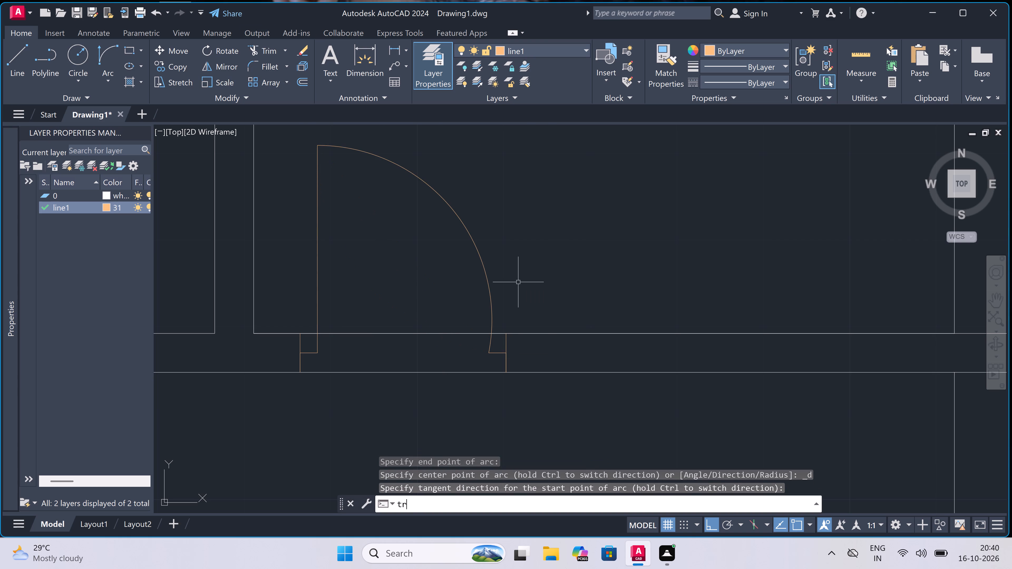
click(427, 296)
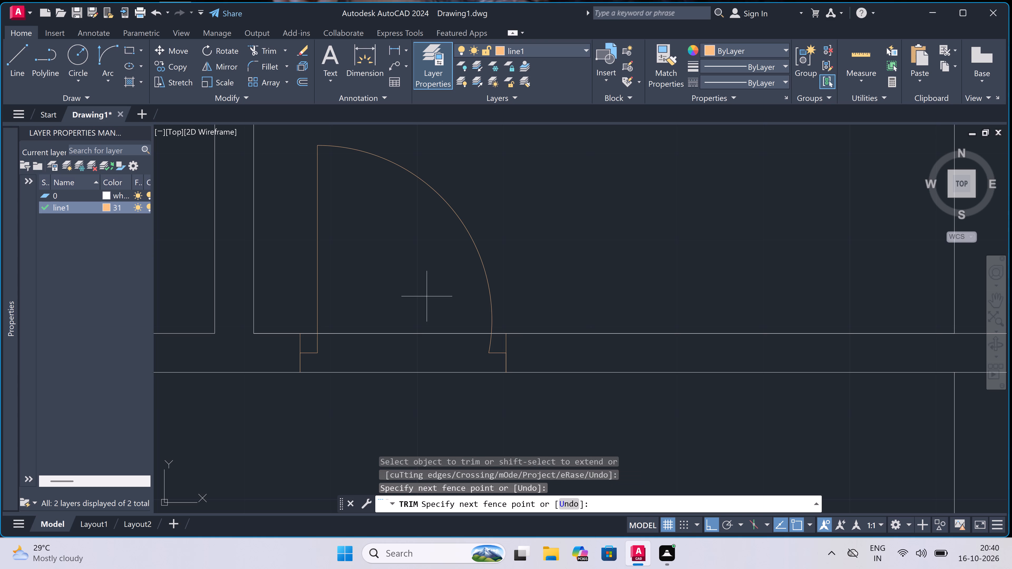
double_click(357, 400)
key(Escape)
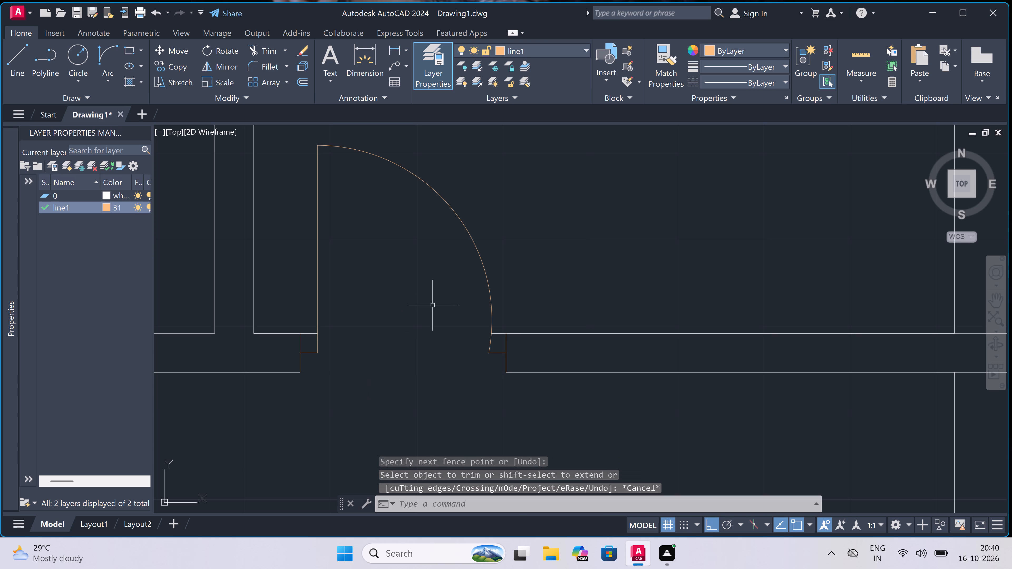
Draw the hinge jamb across the lower right bedroom's entrance wall near its corner, with a 2" stop and 3' leaf into the bedroom.
scroll(454, 303, down, 4)
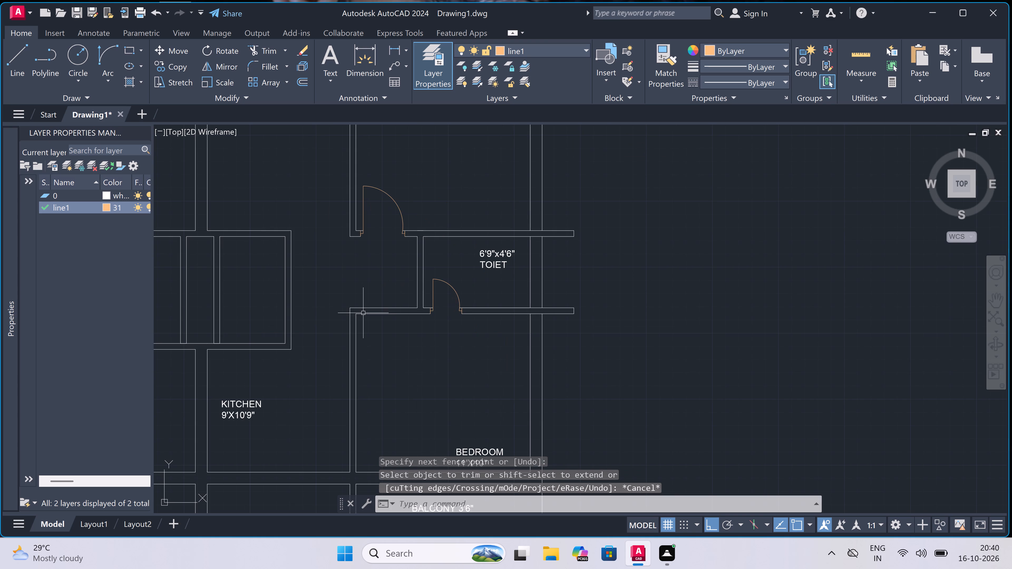
key(l)
key(space)
scroll(357, 320, up, 3)
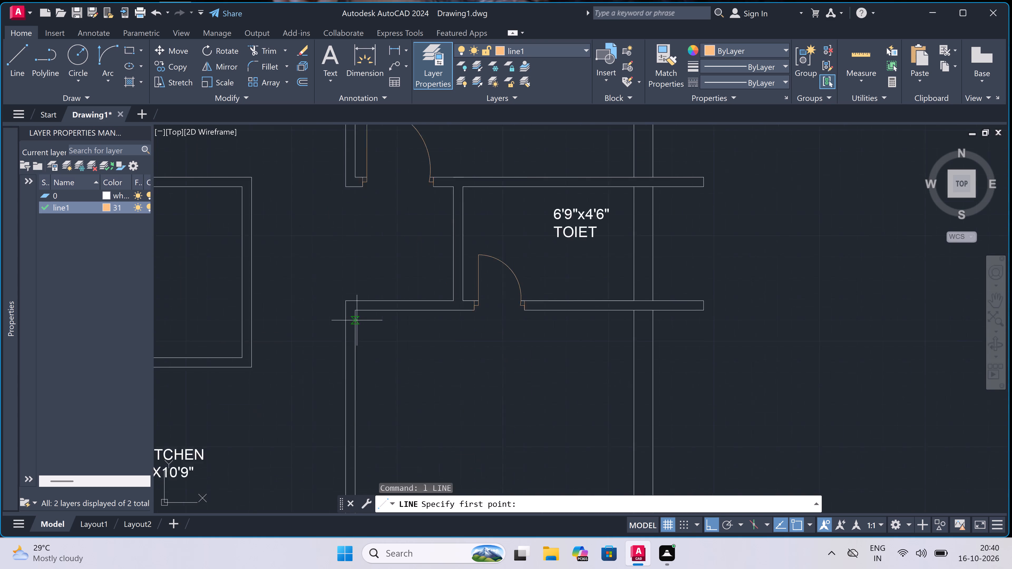
click(371, 293)
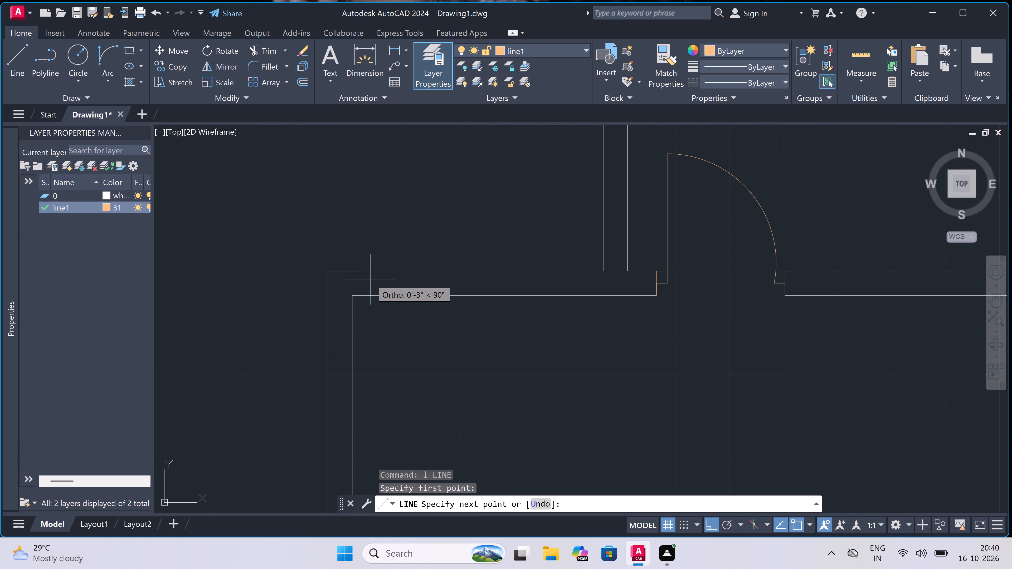
double_click(371, 278)
scroll(374, 277, up, 4)
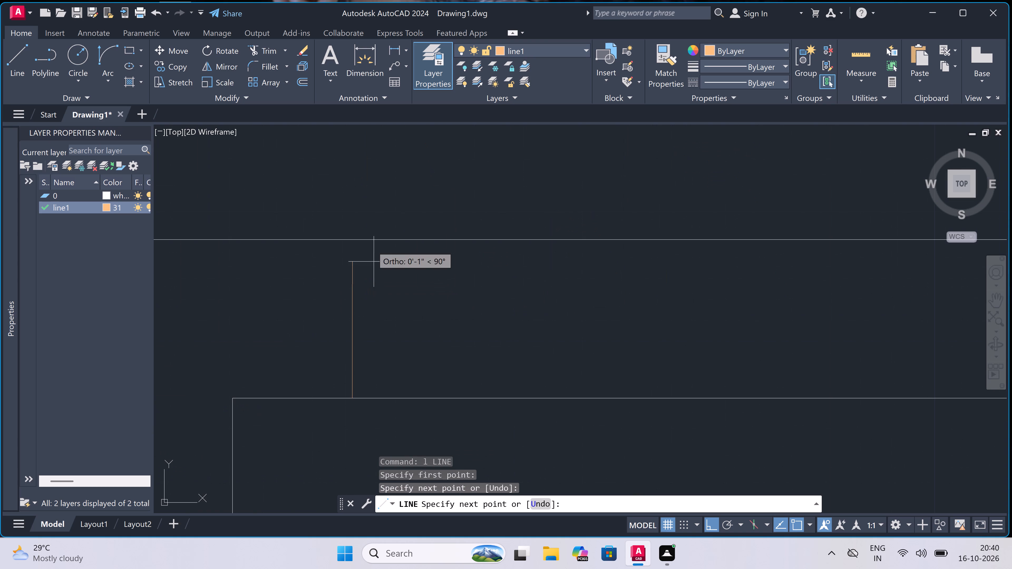
click(358, 238)
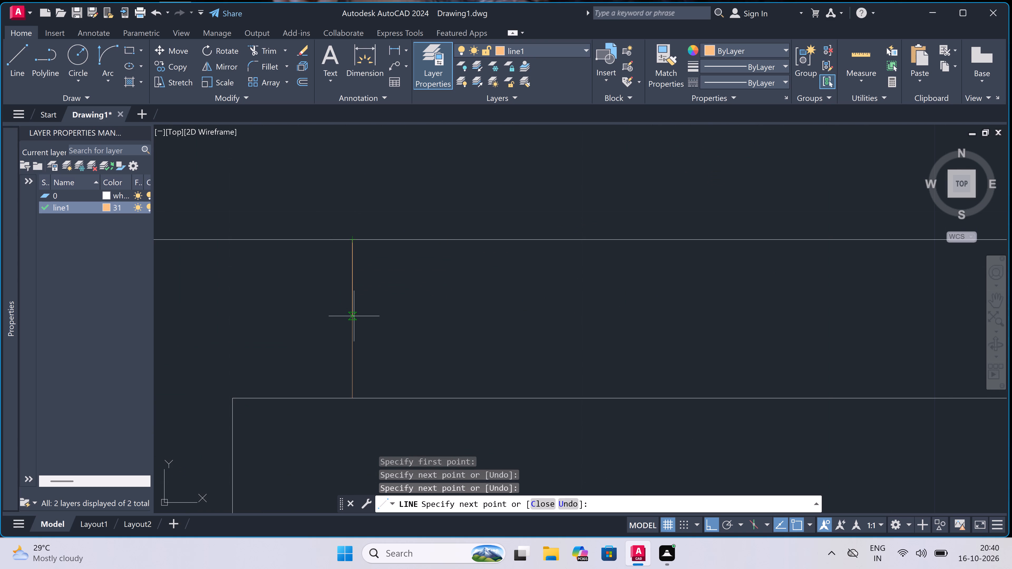
click(351, 319)
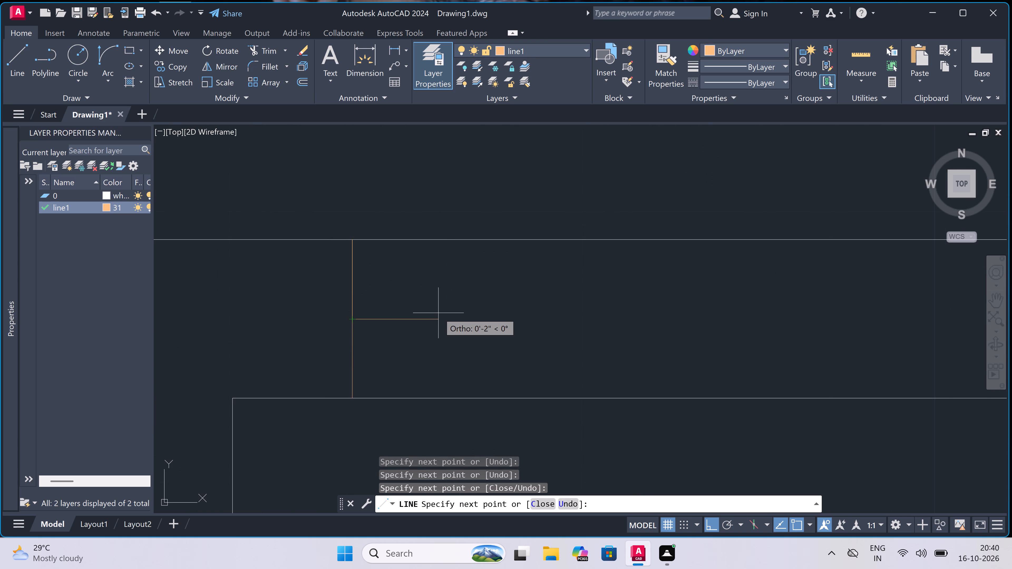
text(2")
key(space)
scroll(438, 313, down, 4)
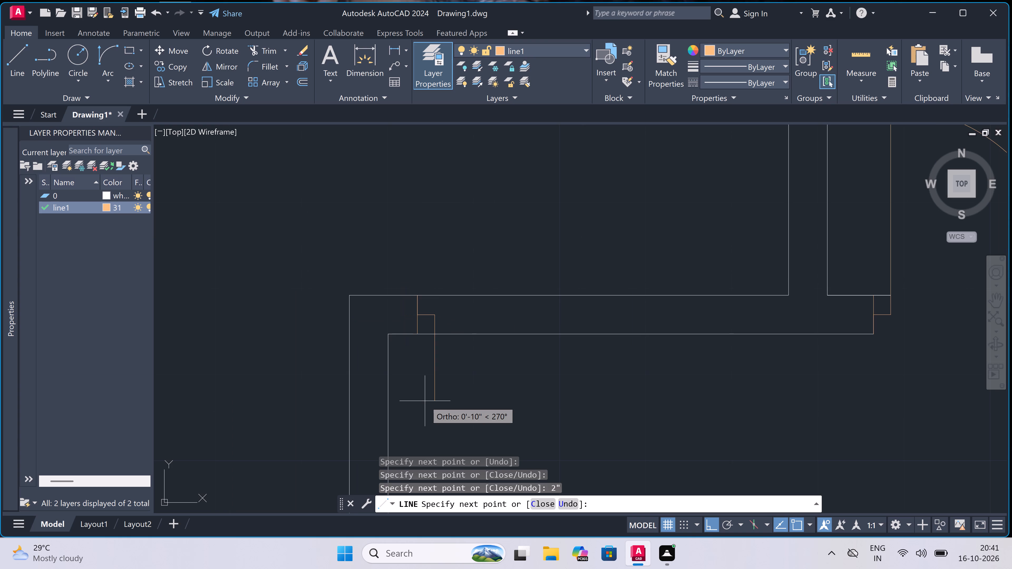
text(3')
key(space)
key(Escape)
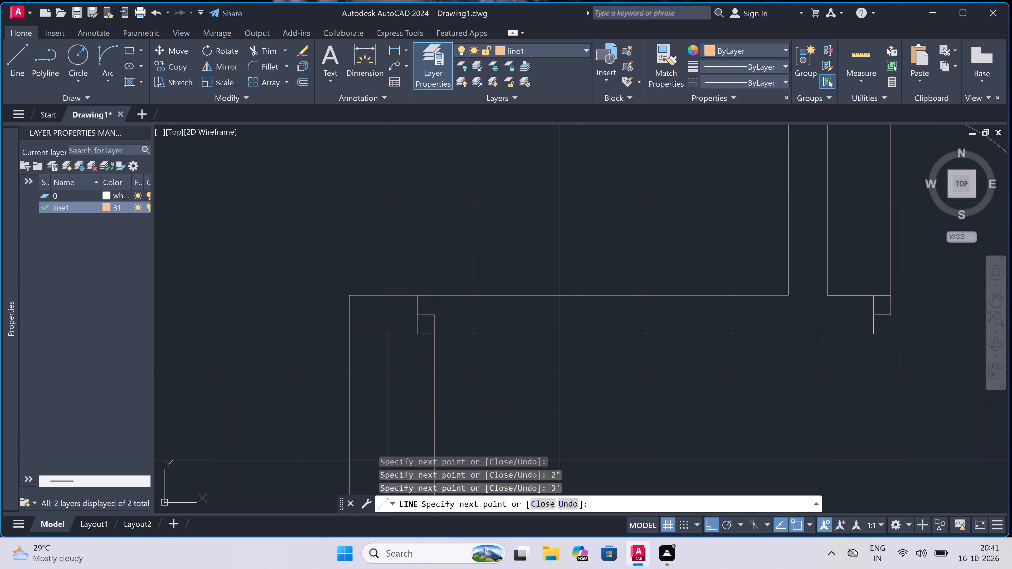
Draw the opposite jamb line across the same bedroom wall with a 2" stop from its midpoint toward the leaf.
key(space)
scroll(446, 287, down, 4)
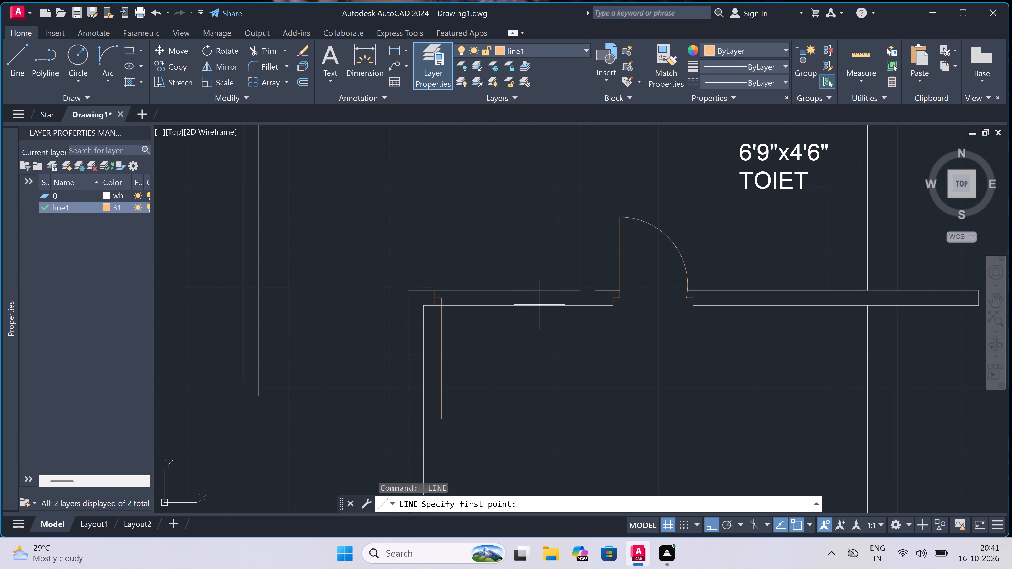
click(546, 305)
double_click(549, 288)
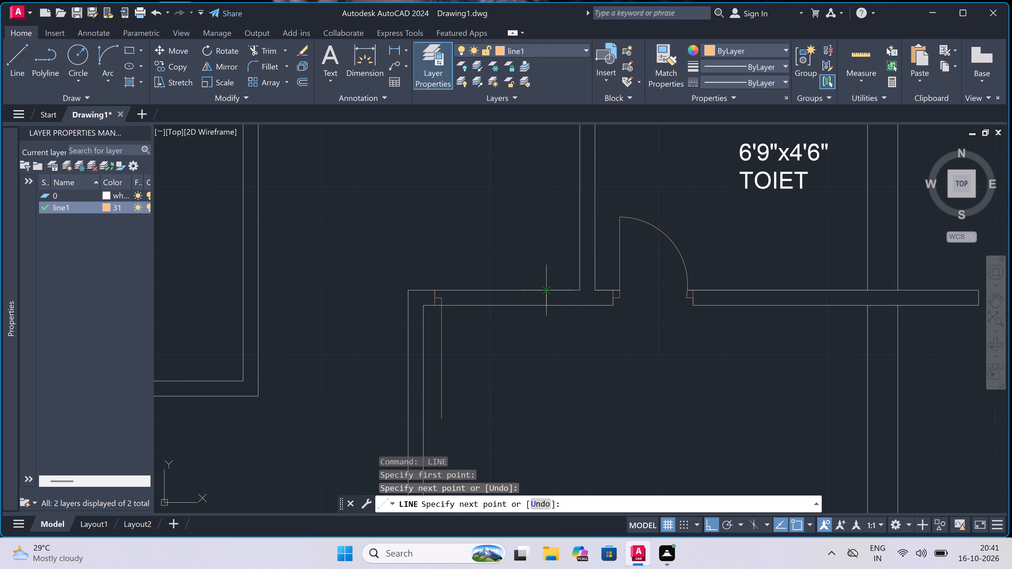
scroll(549, 288, up, 2)
click(540, 316)
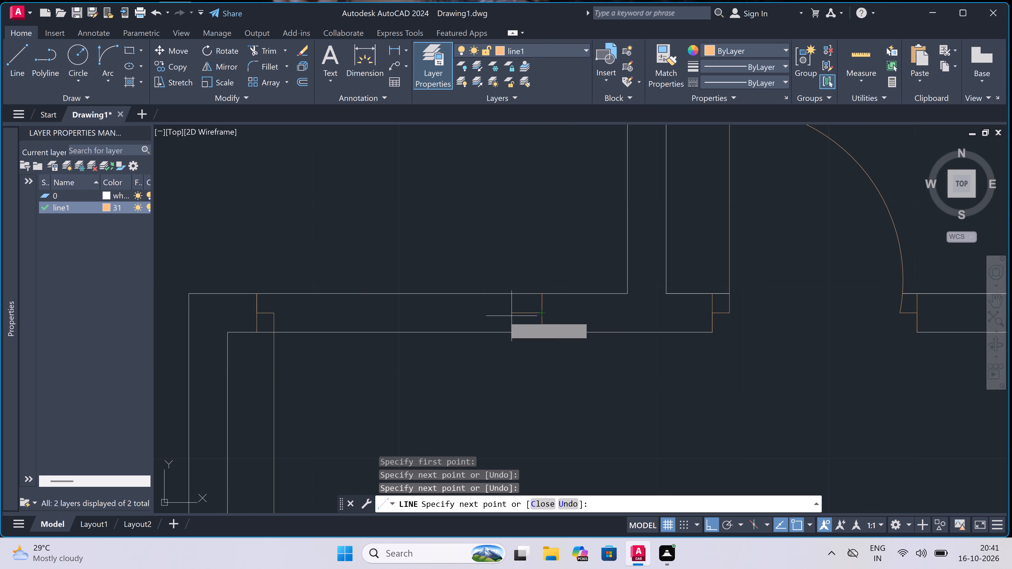
key(2)
text(")
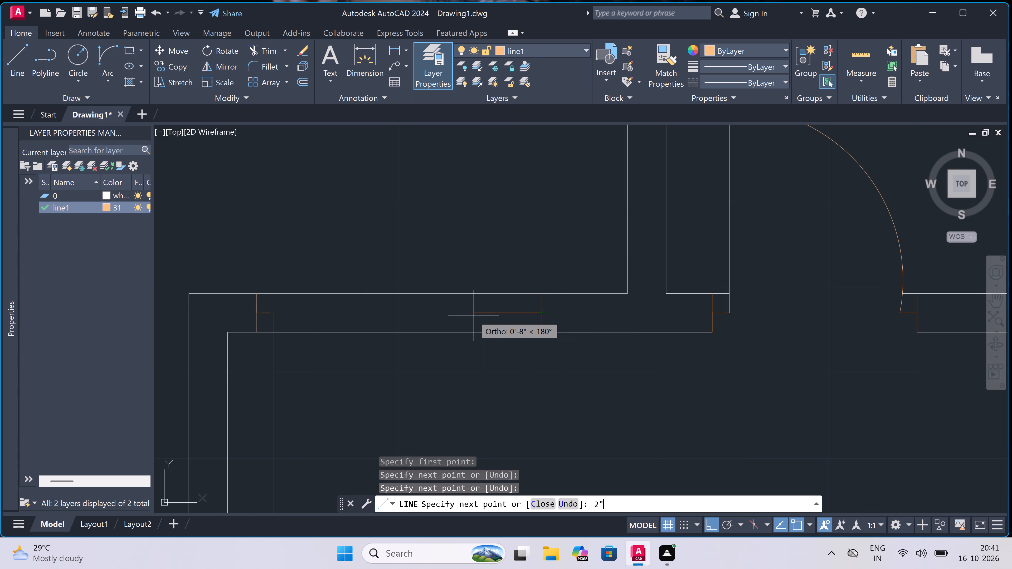
key(space)
key(Escape)
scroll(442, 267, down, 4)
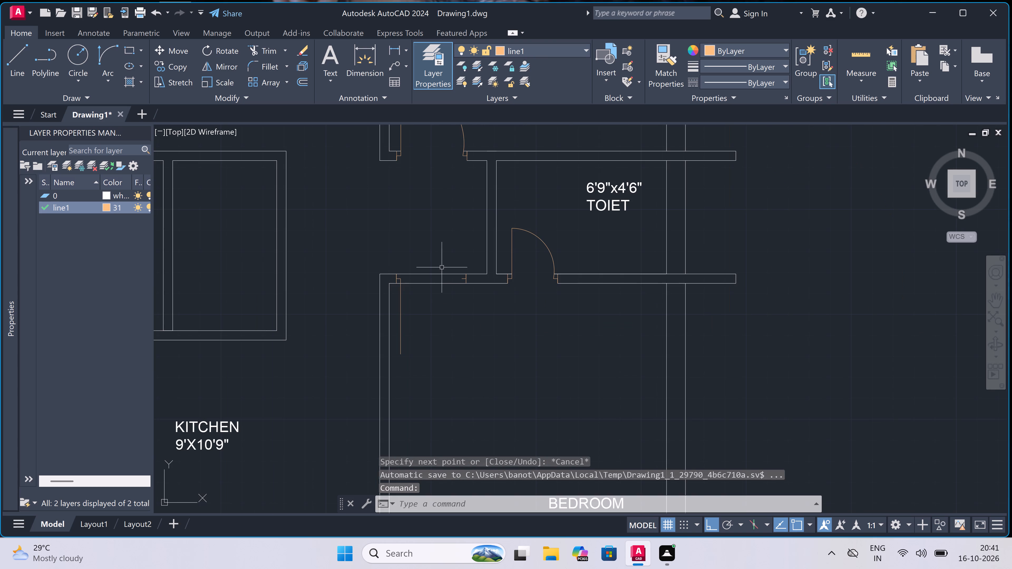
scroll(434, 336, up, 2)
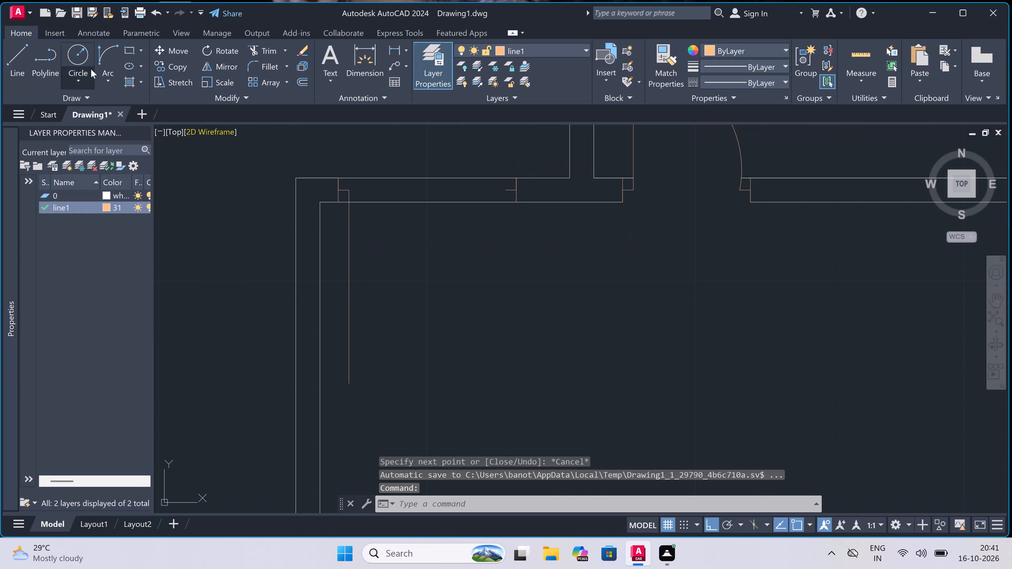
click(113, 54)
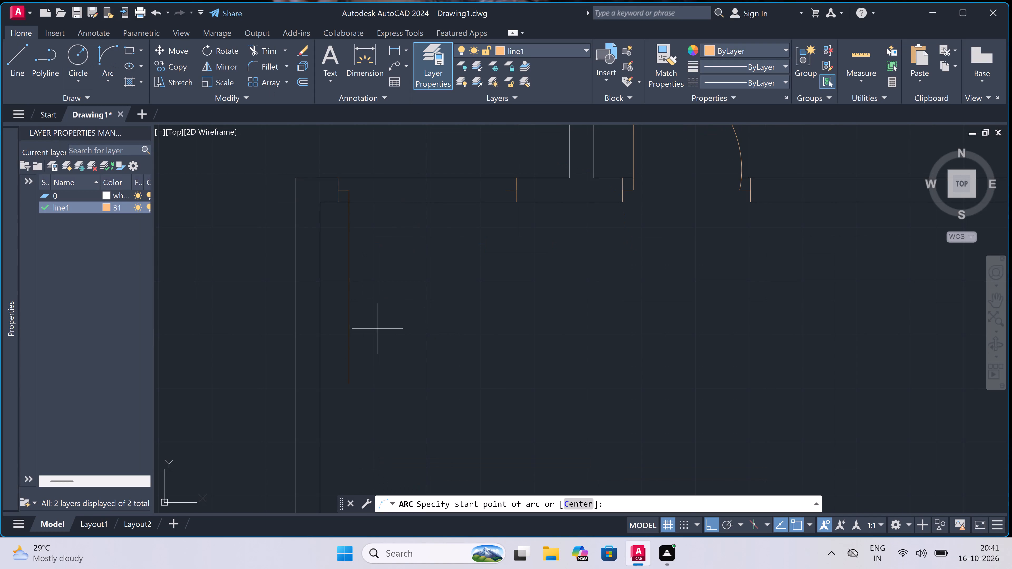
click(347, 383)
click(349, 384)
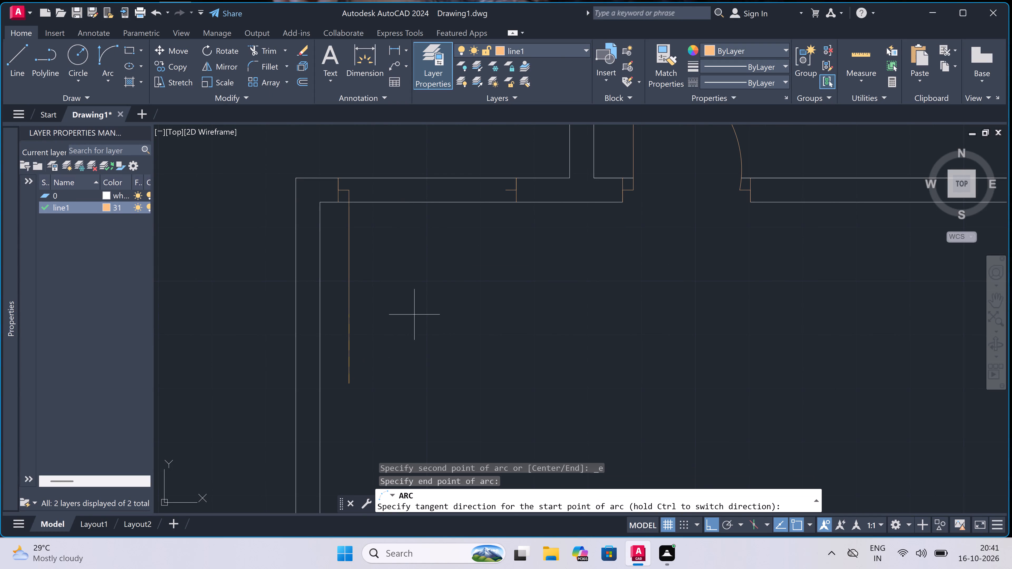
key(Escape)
Draw a three-point swing arc from the bedroom leaf's end through the opposite stop's end, finishing in the passage beyond the wall.
key(space)
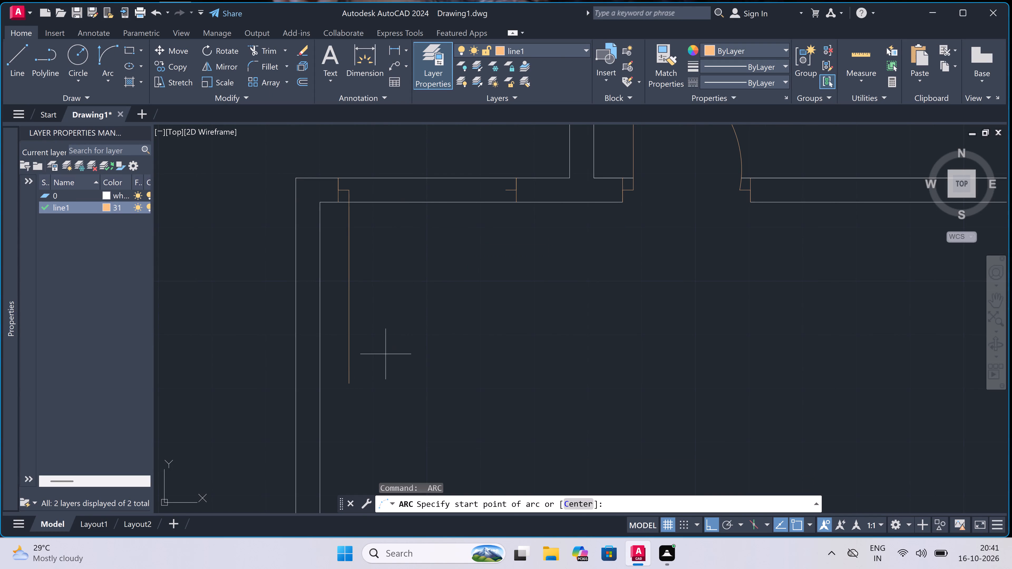
click(344, 383)
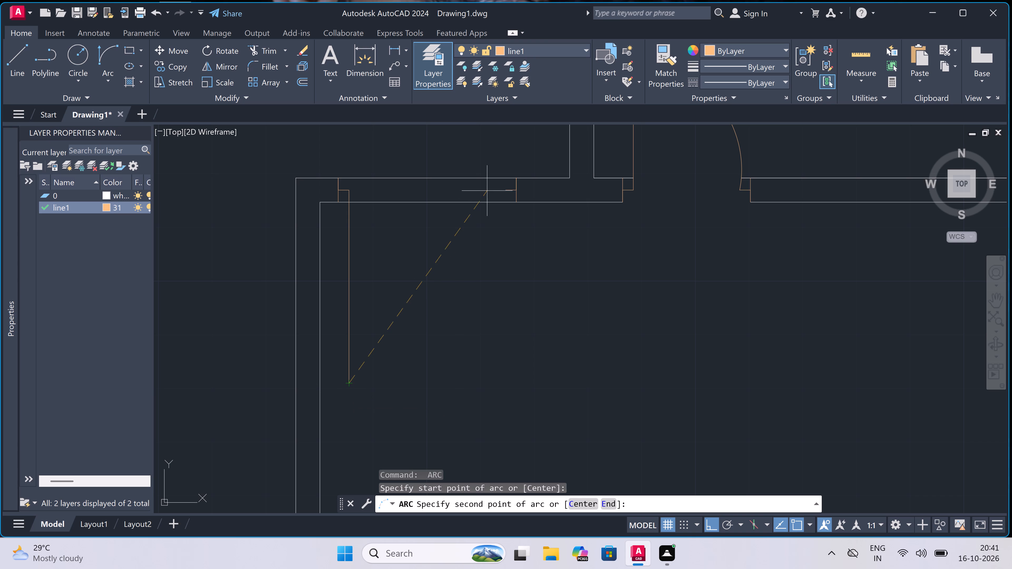
double_click(506, 189)
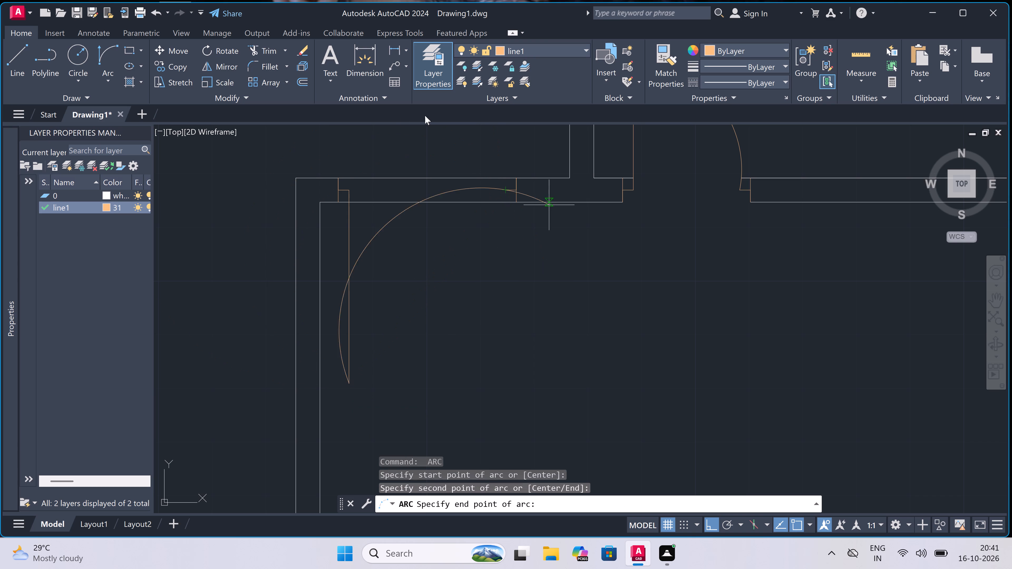
scroll(418, 168, down, 6)
scroll(422, 141, up, 4)
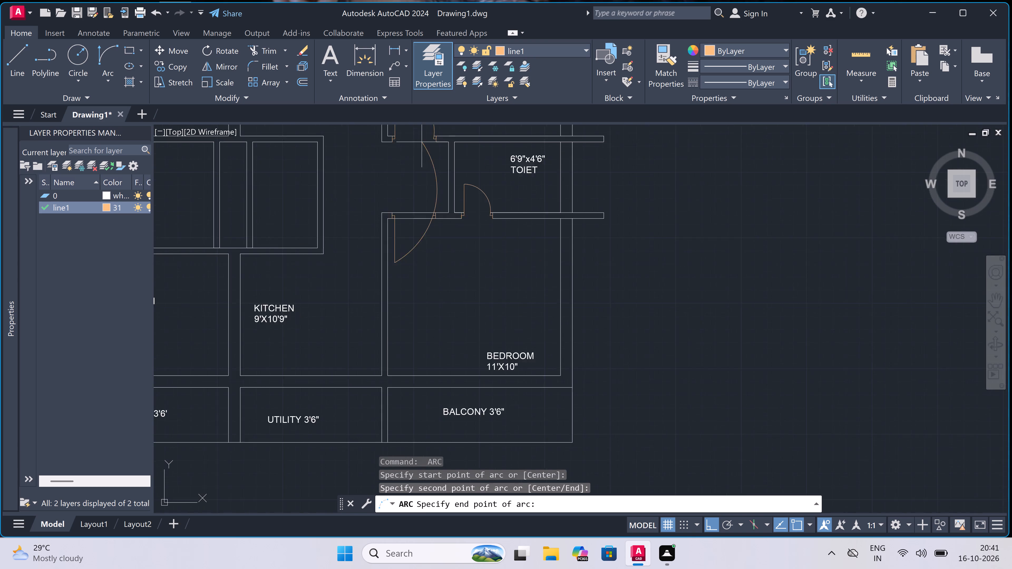
double_click(375, 244)
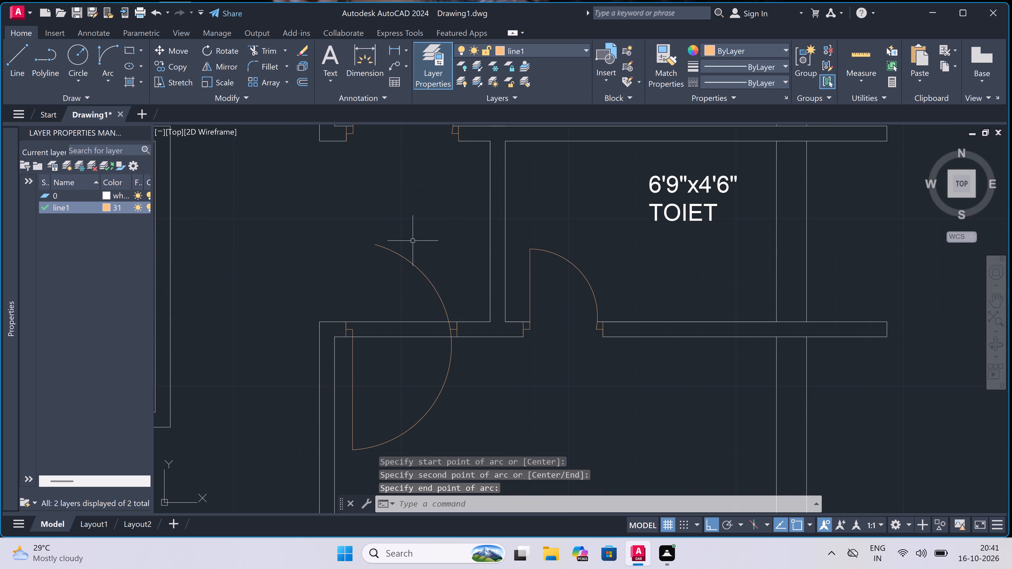
Trim the wall lines across the bedroom door opening and the part of the swing arc extending beyond the opposite stop.
text(tr)
key(space)
click(431, 242)
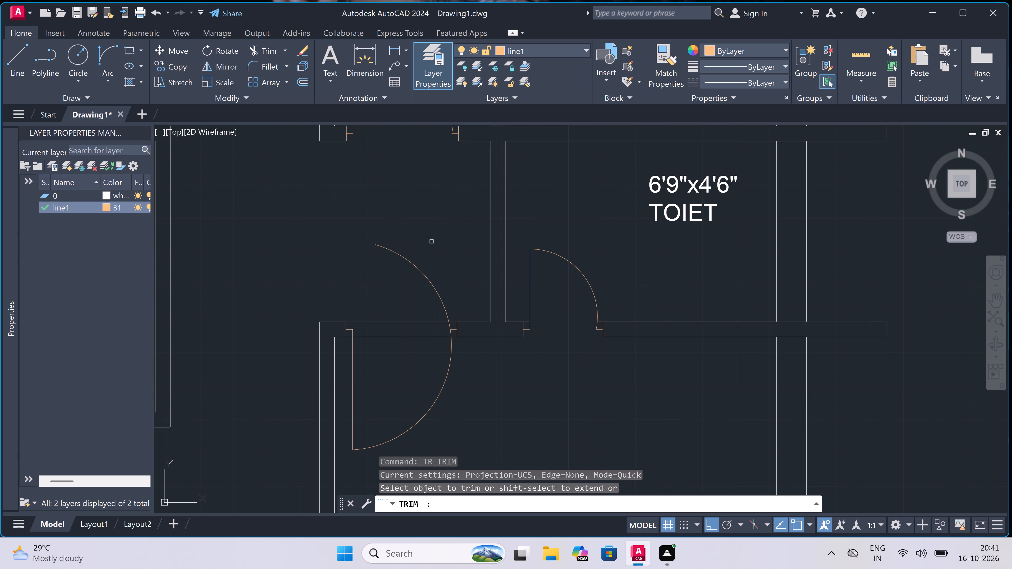
double_click(405, 347)
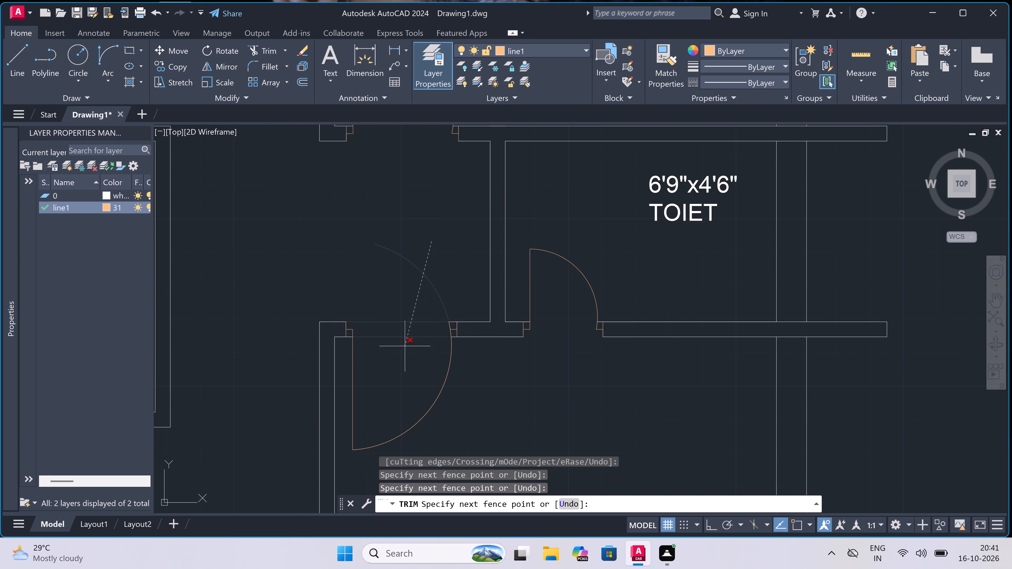
scroll(454, 331, up, 3)
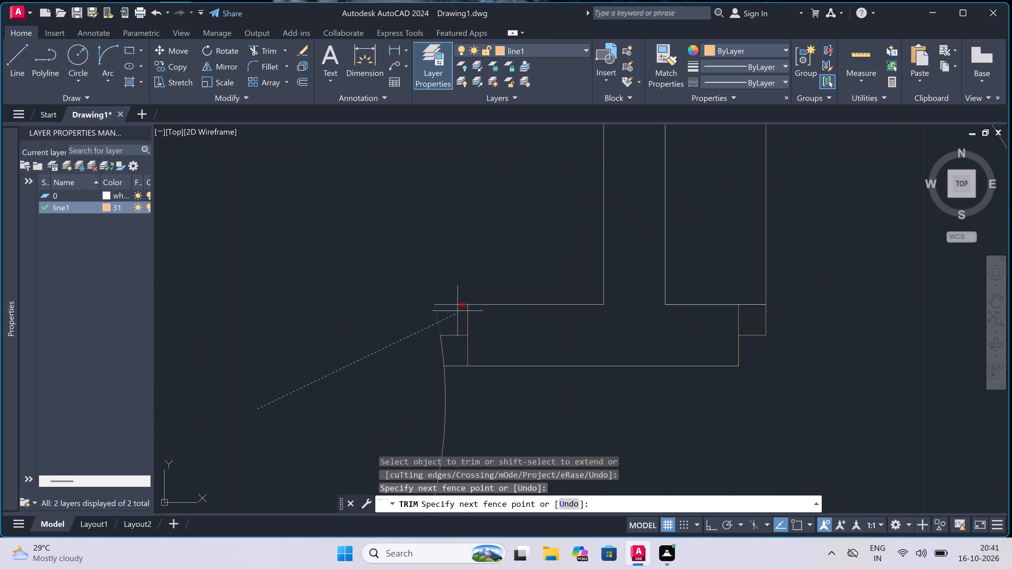
click(460, 303)
key(Escape)
Draw the hinge jamb across the wall between the left toilet and 11'X10" bedroom, with a 2" stop and 2' leaf into the toilet.
scroll(425, 262, down, 5)
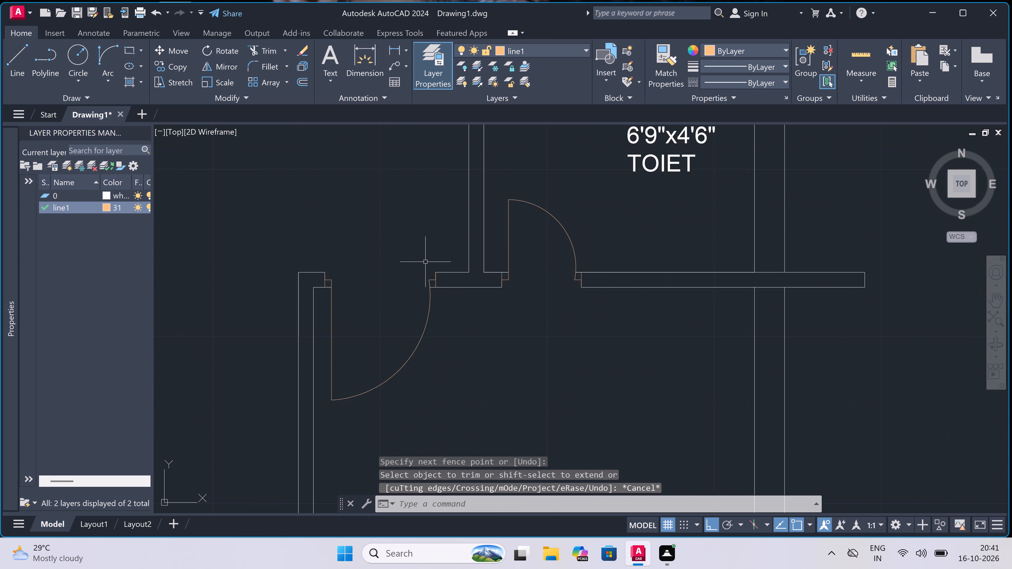
scroll(425, 262, down, 1)
scroll(410, 256, up, 2)
scroll(410, 254, down, 4)
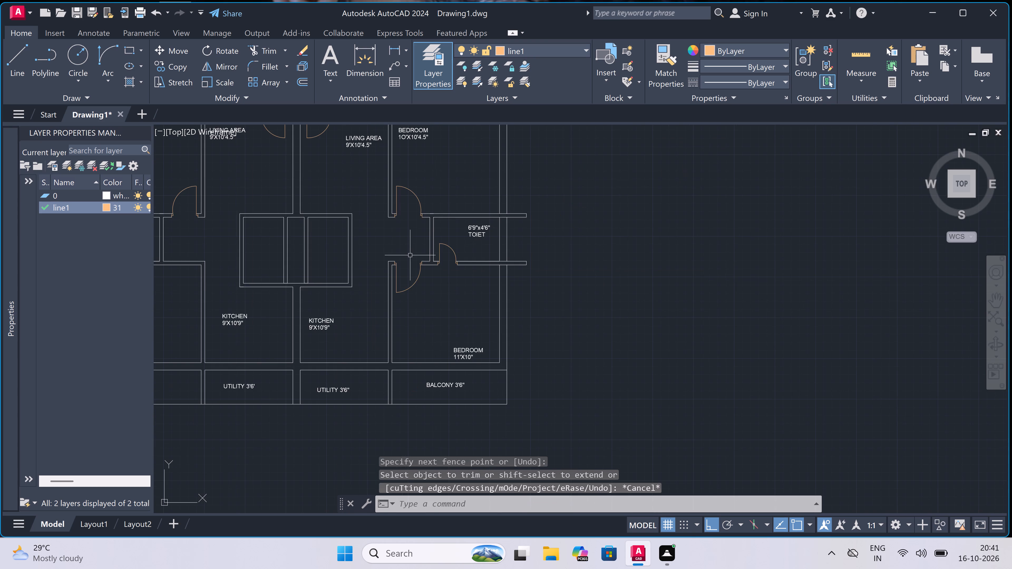
scroll(391, 275, down, 3)
scroll(358, 268, up, 4)
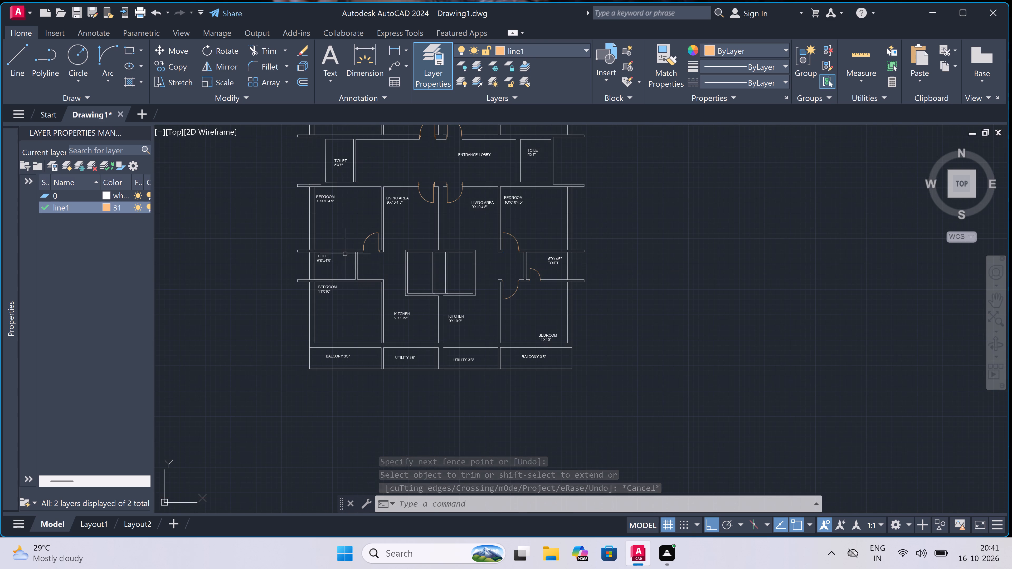
scroll(365, 283, up, 4)
scroll(361, 279, down, 5)
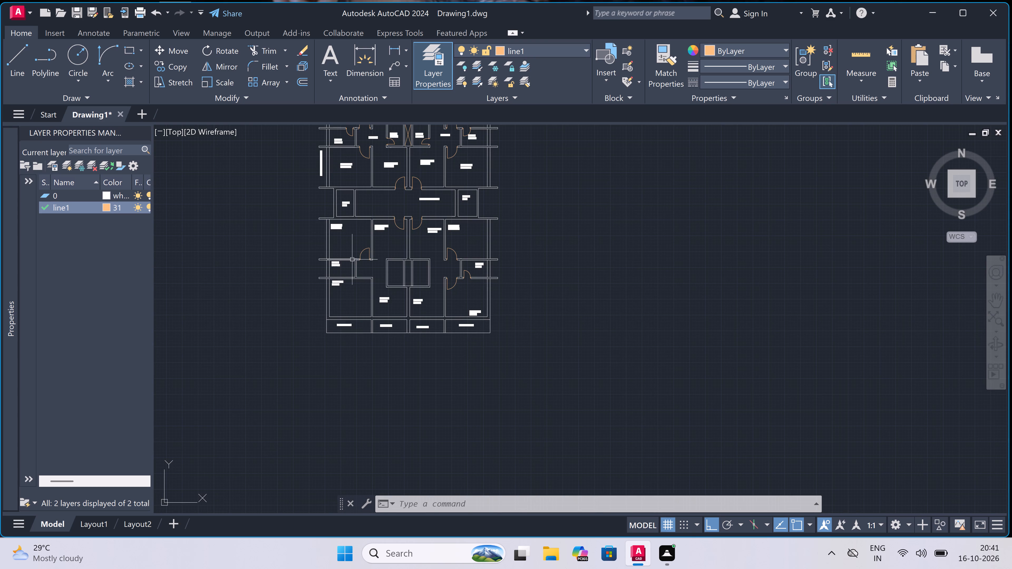
scroll(353, 264, up, 4)
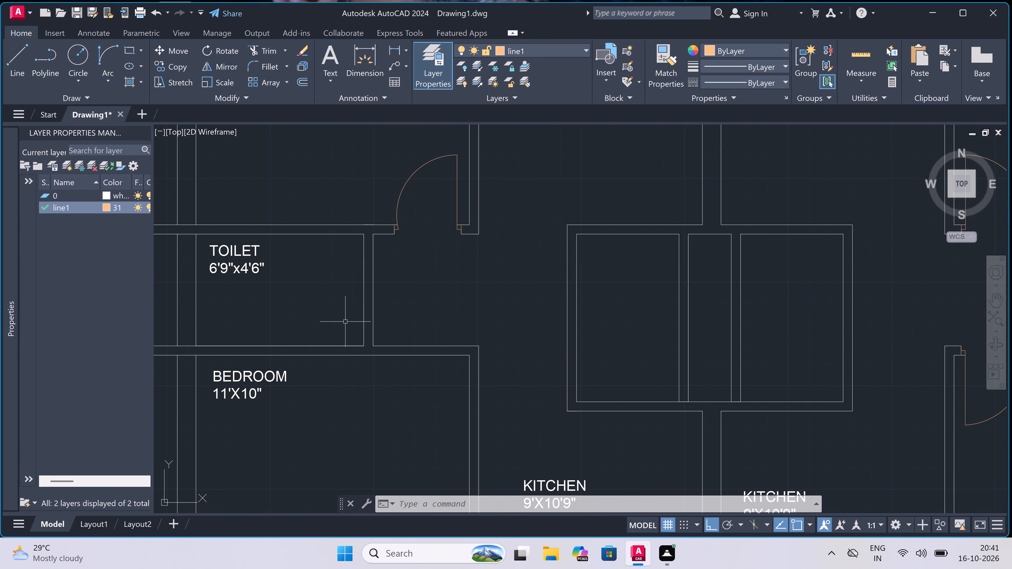
scroll(346, 322, down, 2)
scroll(324, 337, up, 3)
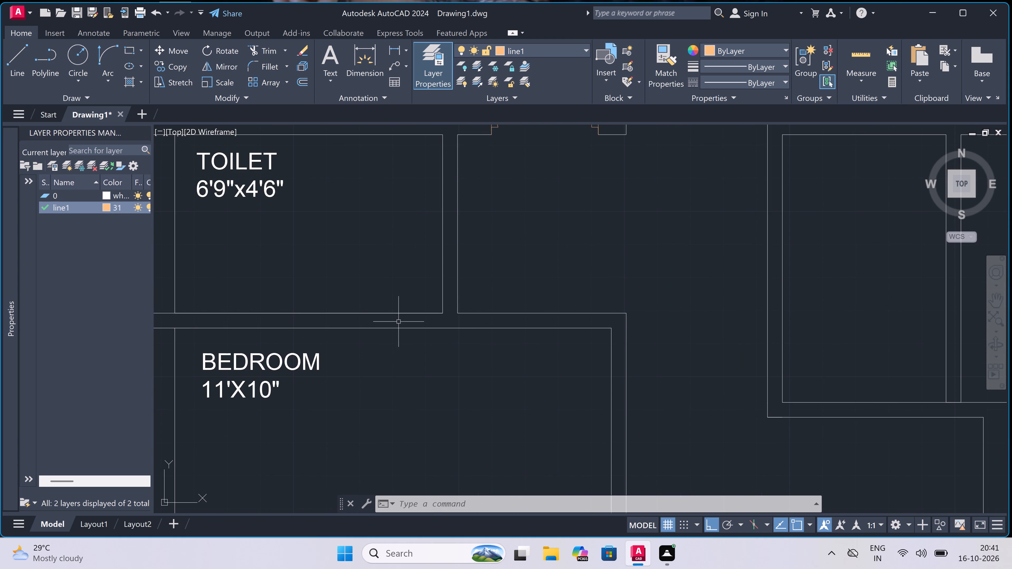
key(l)
key(space)
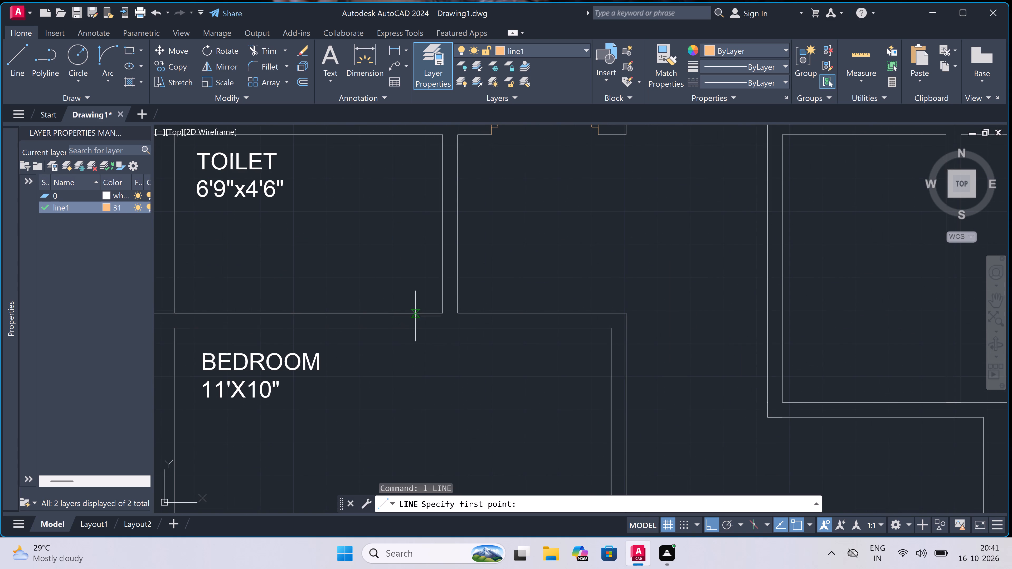
scroll(417, 315, up, 2)
click(441, 312)
click(442, 350)
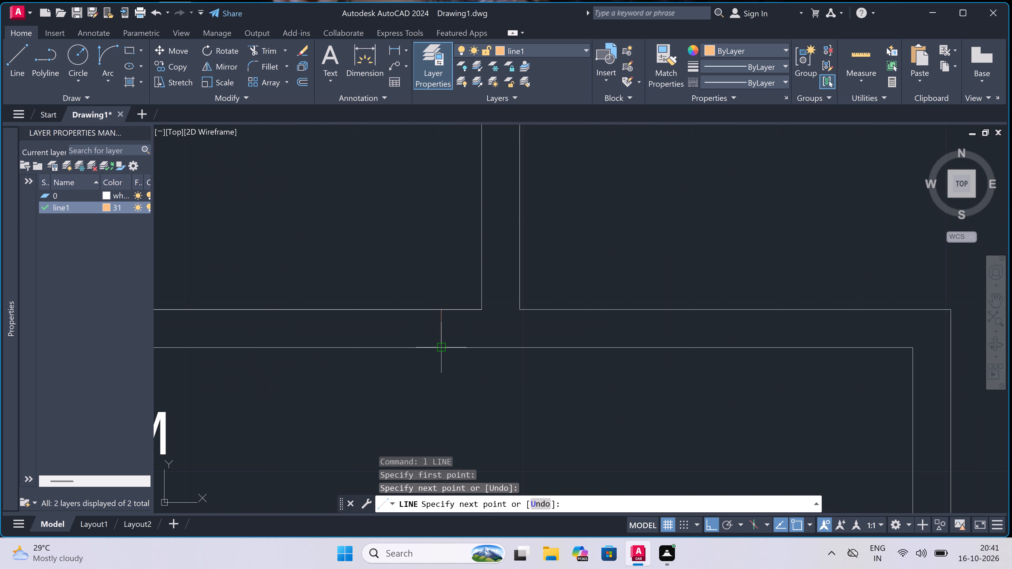
triple_click(442, 325)
text(2")
key(space)
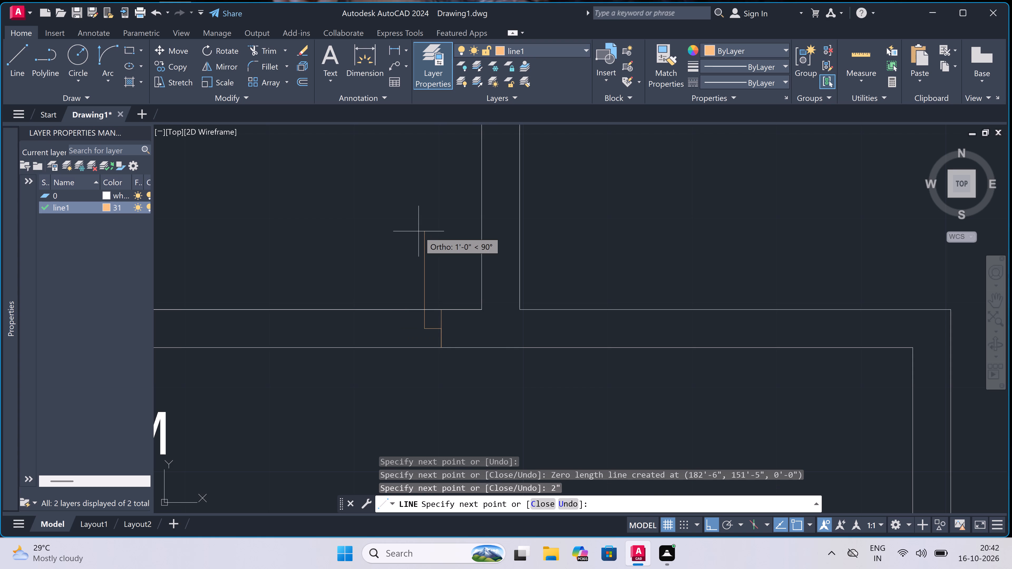
text(2')
key(space)
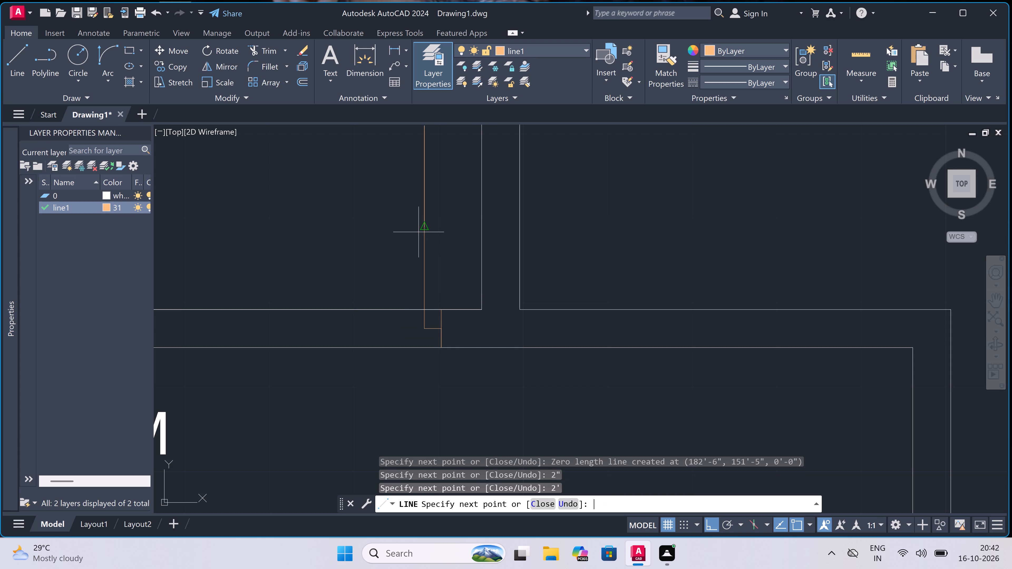
key(Escape)
Draw the opposite jamb line across the same toilet wall with a 2" stop from its midpoint toward the leaf.
key(space)
scroll(447, 258, down, 4)
scroll(433, 236, up, 3)
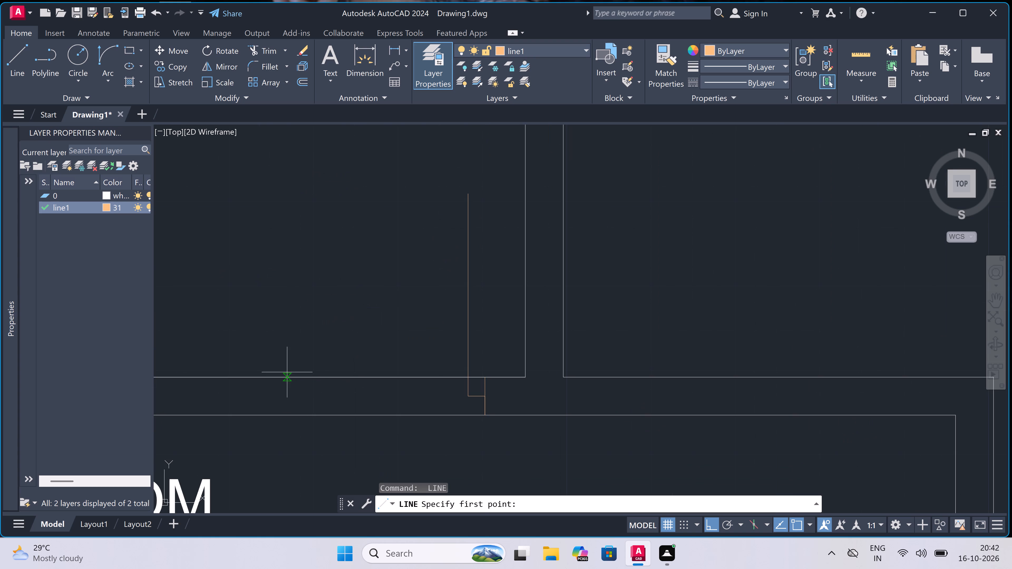
click(282, 374)
click(277, 415)
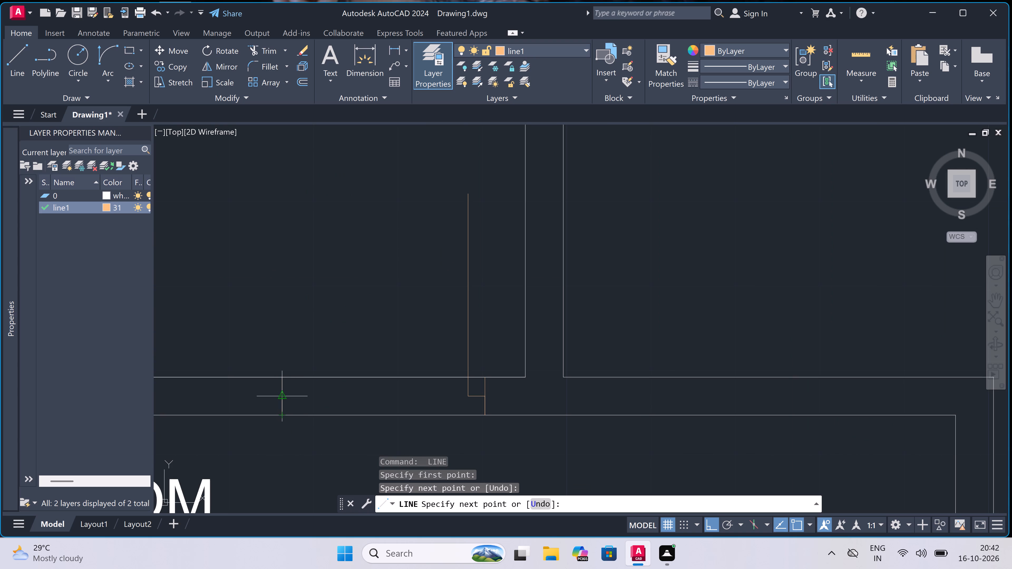
click(284, 398)
text(2")
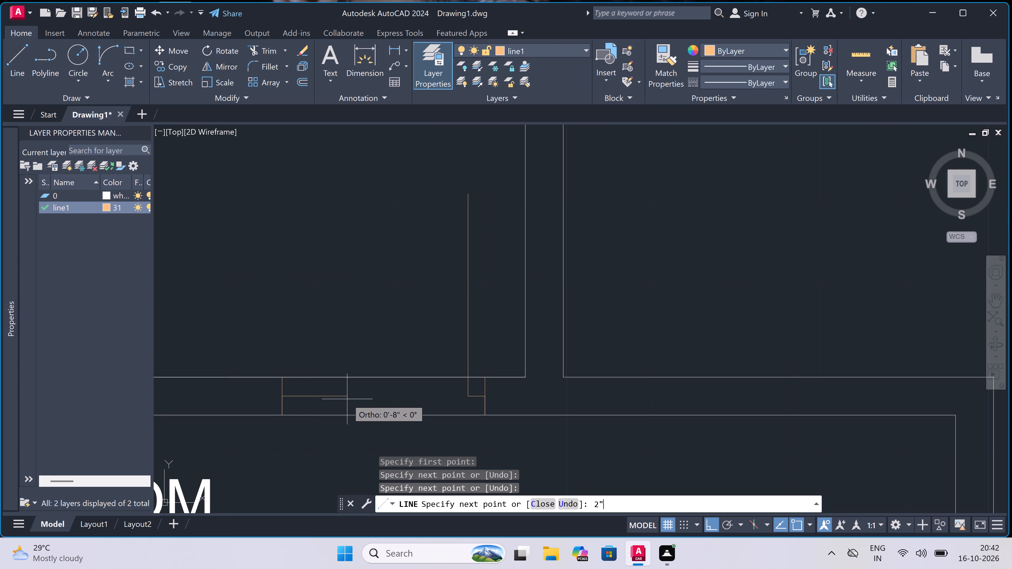
key(space)
key(Escape)
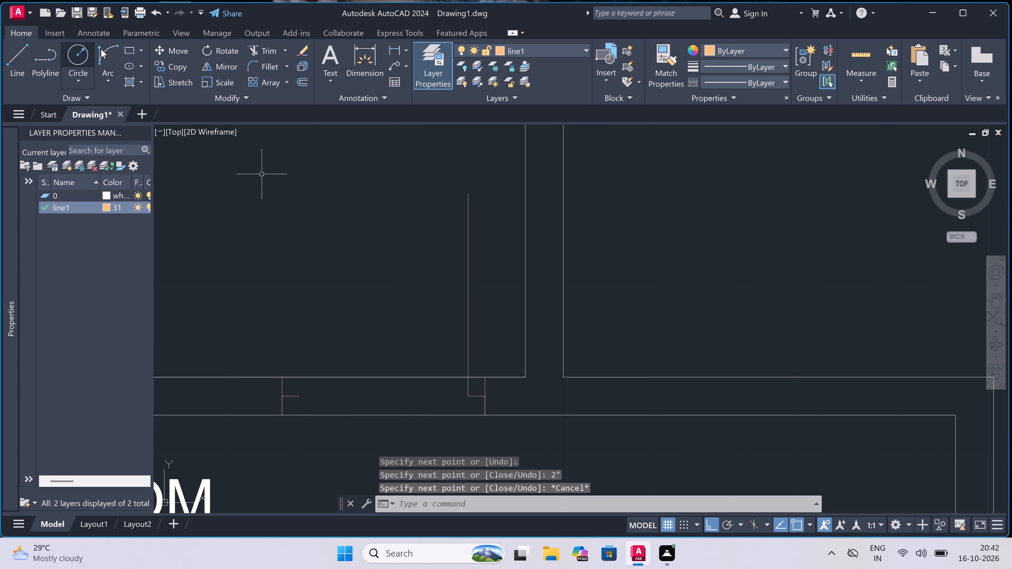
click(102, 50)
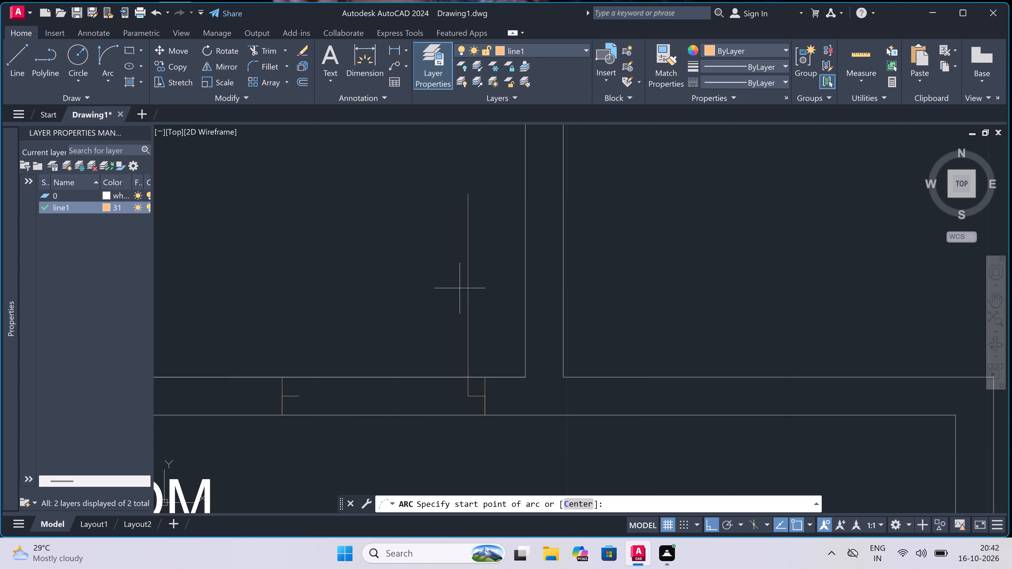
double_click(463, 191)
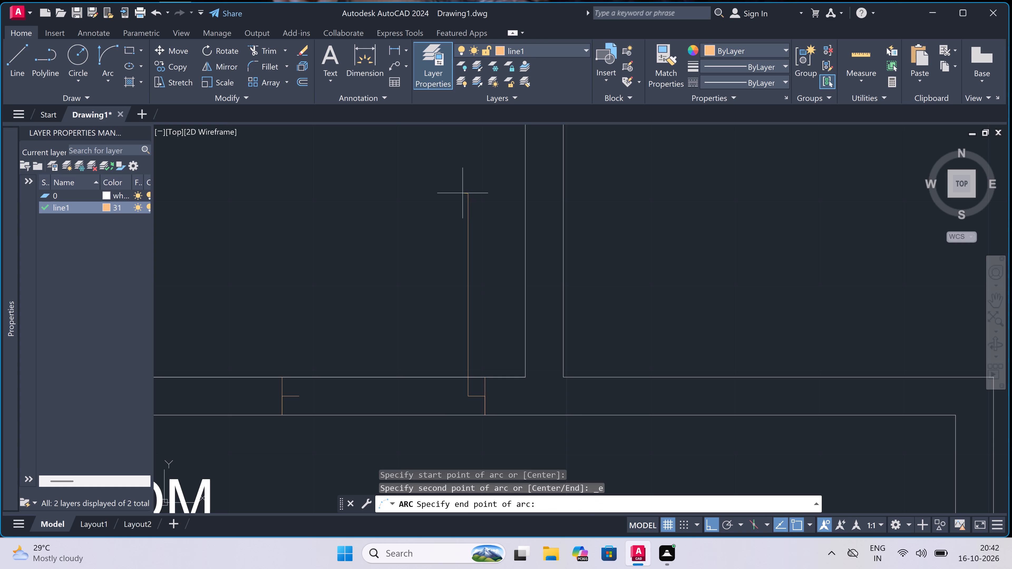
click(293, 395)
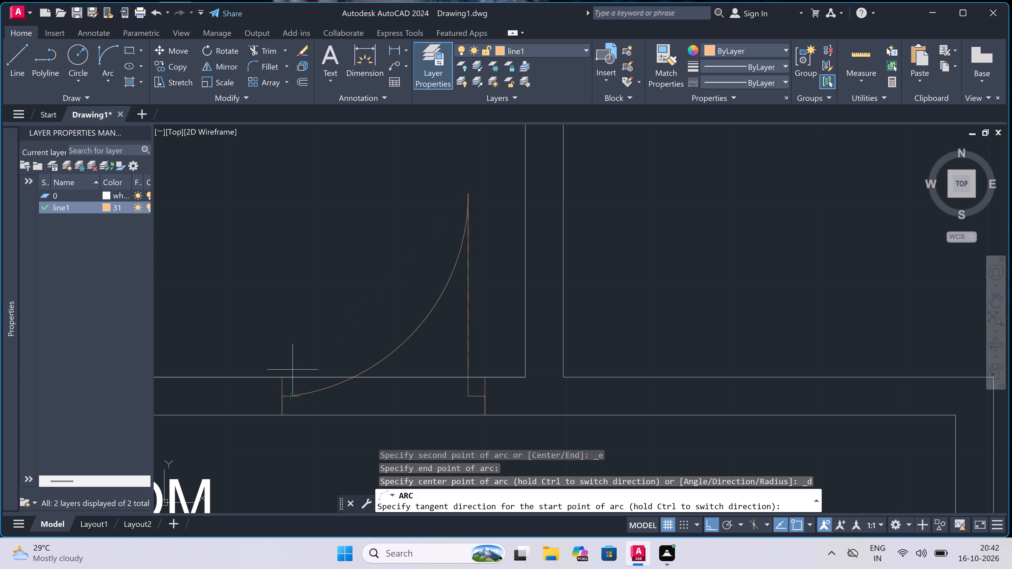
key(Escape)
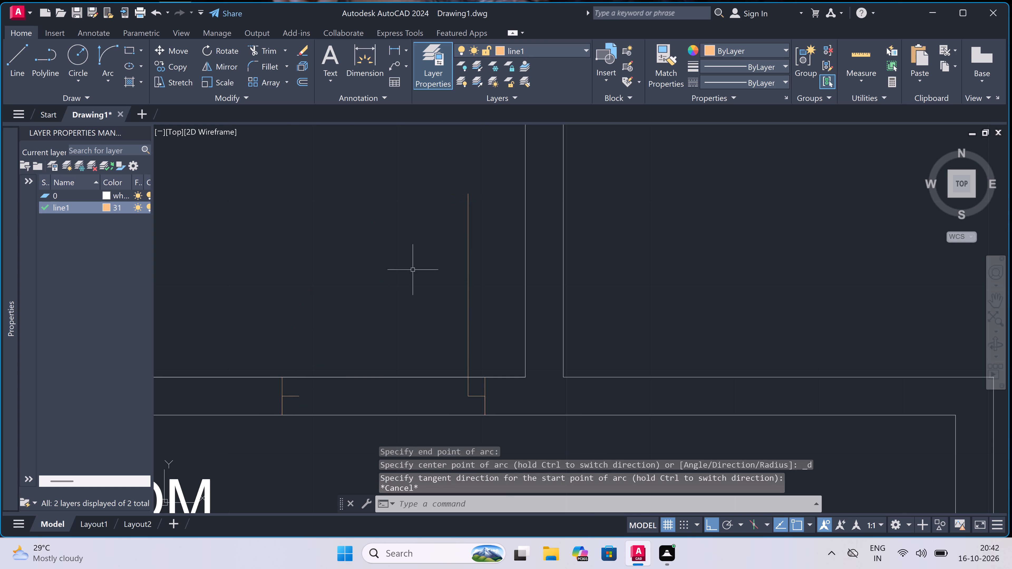
Draw a three-point swing arc from the toilet leaf's end through the opposite stop's end, finishing in the bedroom beyond the wall.
key(space)
click(468, 196)
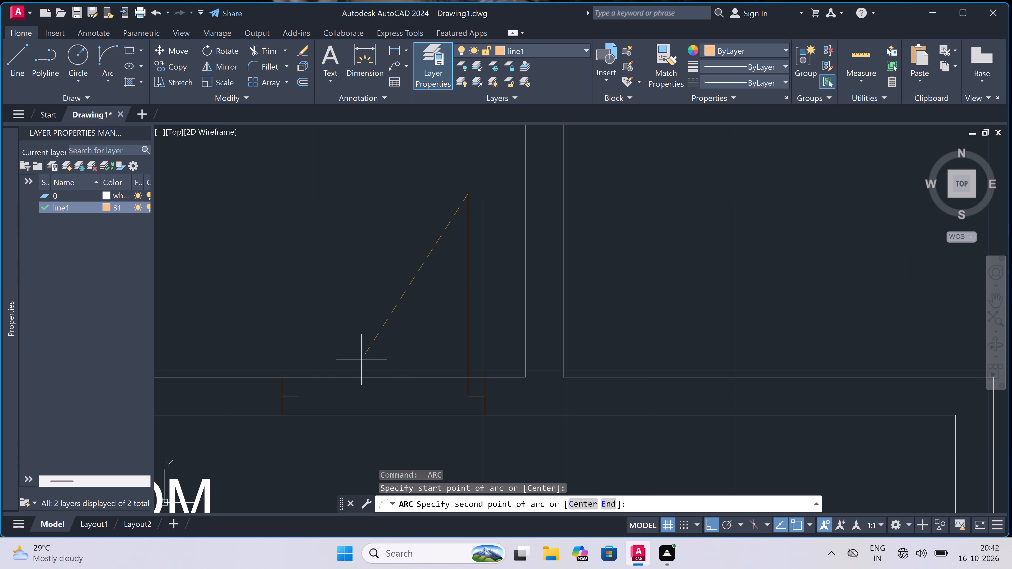
click(296, 394)
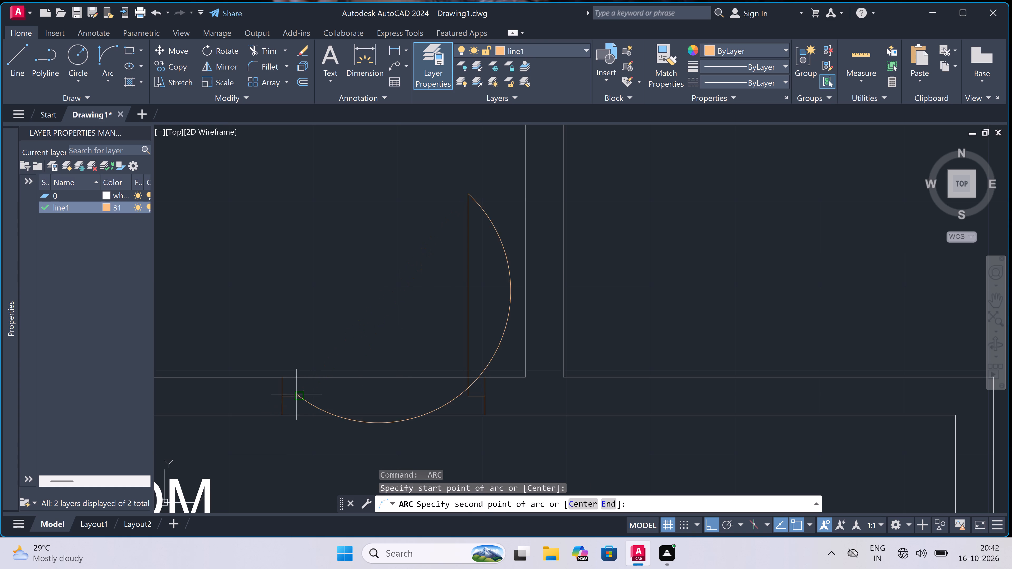
scroll(286, 330, down, 3)
scroll(282, 351, up, 2)
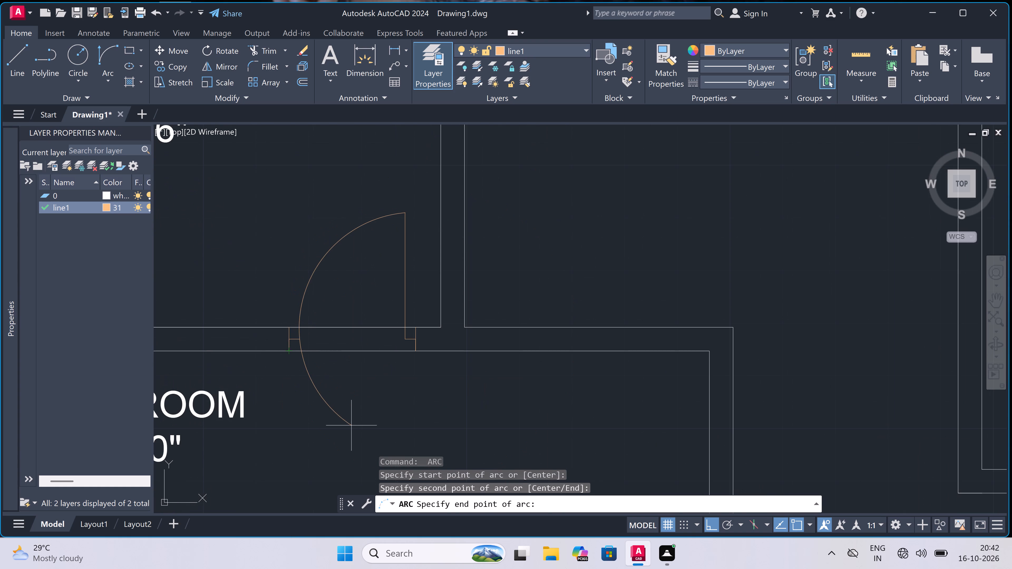
click(327, 389)
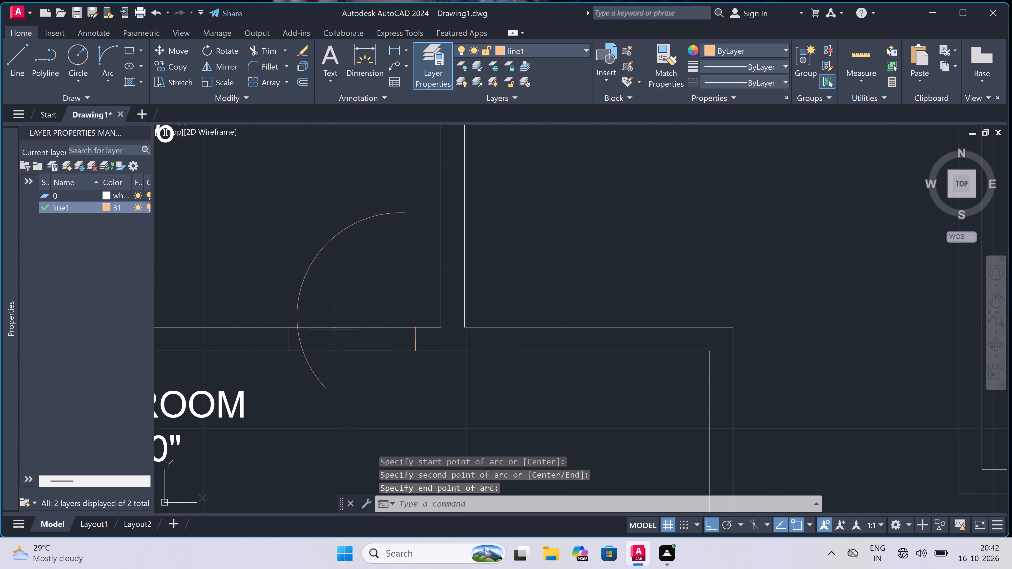
Trim the wall lines across the toilet door opening and the part of the swing arc extending beyond the opposite stop.
text(tr)
key(space)
click(336, 318)
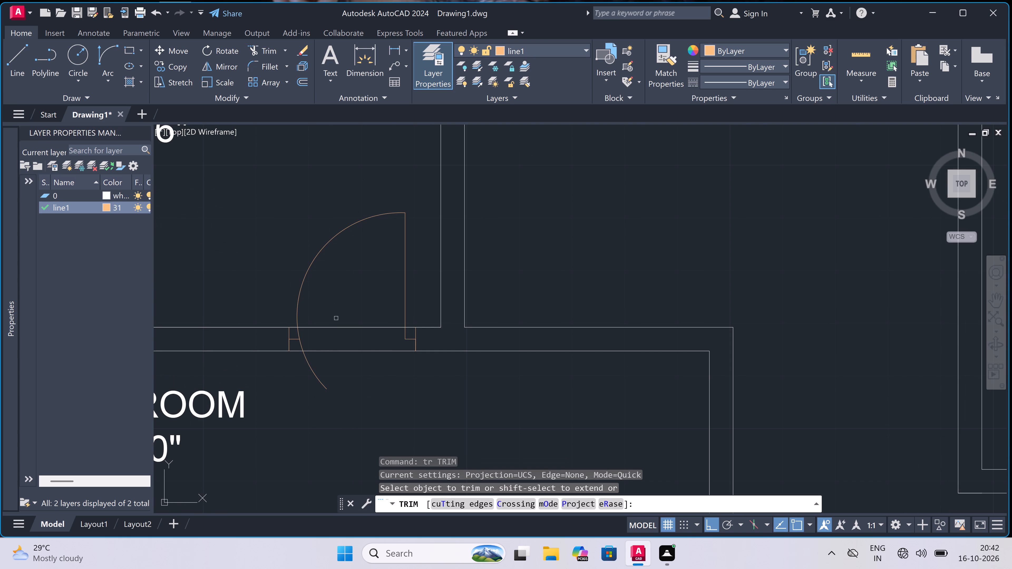
click(285, 379)
scroll(290, 364, up, 4)
click(290, 362)
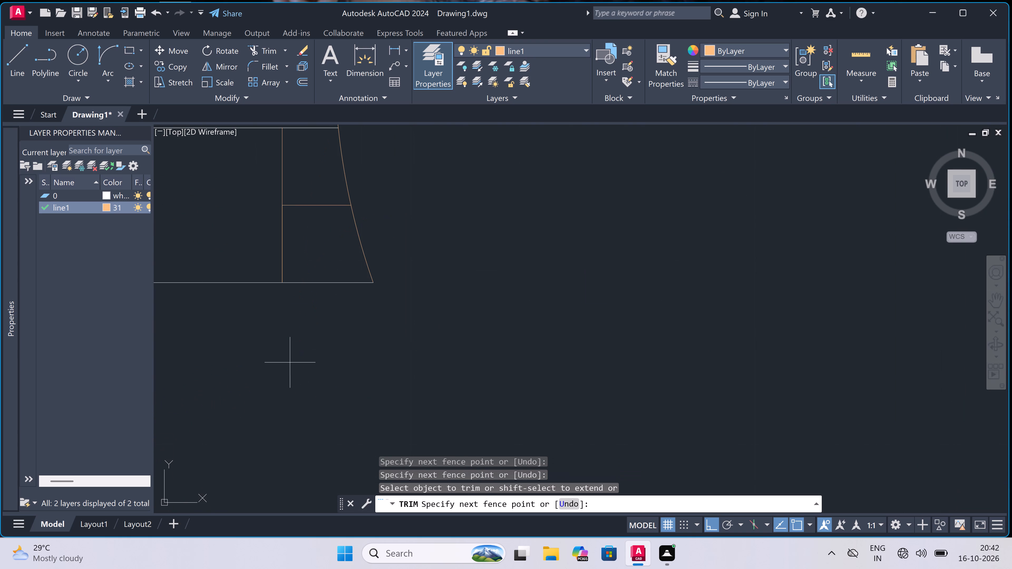
click(377, 250)
scroll(339, 312, down, 7)
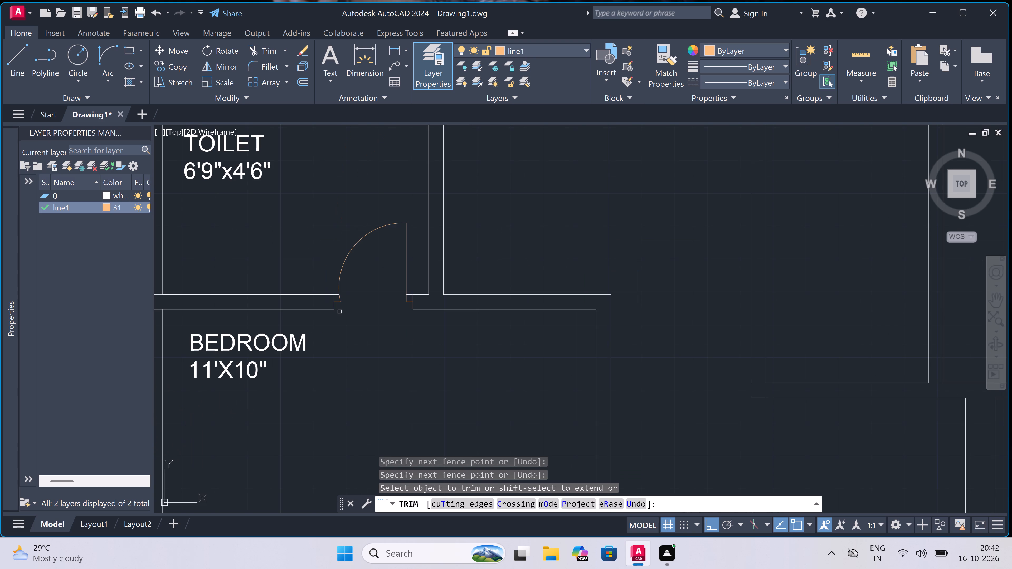
key(Escape)
Draw the hinge jamb across the lower left bedroom's entrance wall near its corner, with a 2" stop and 3' leaf into the bedroom.
scroll(339, 312, down, 3)
scroll(367, 308, up, 2)
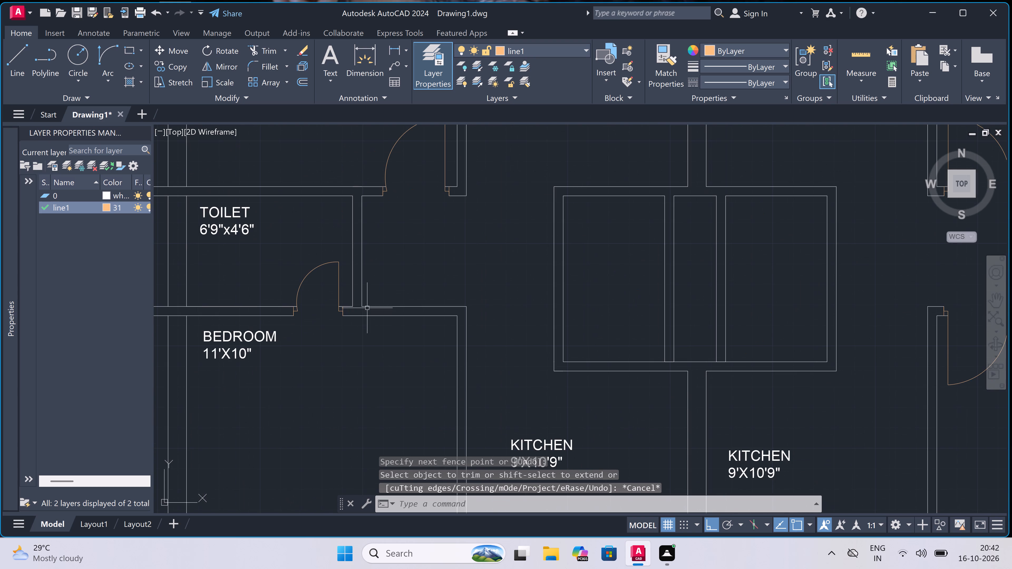
key(l)
key(space)
scroll(421, 314, up, 2)
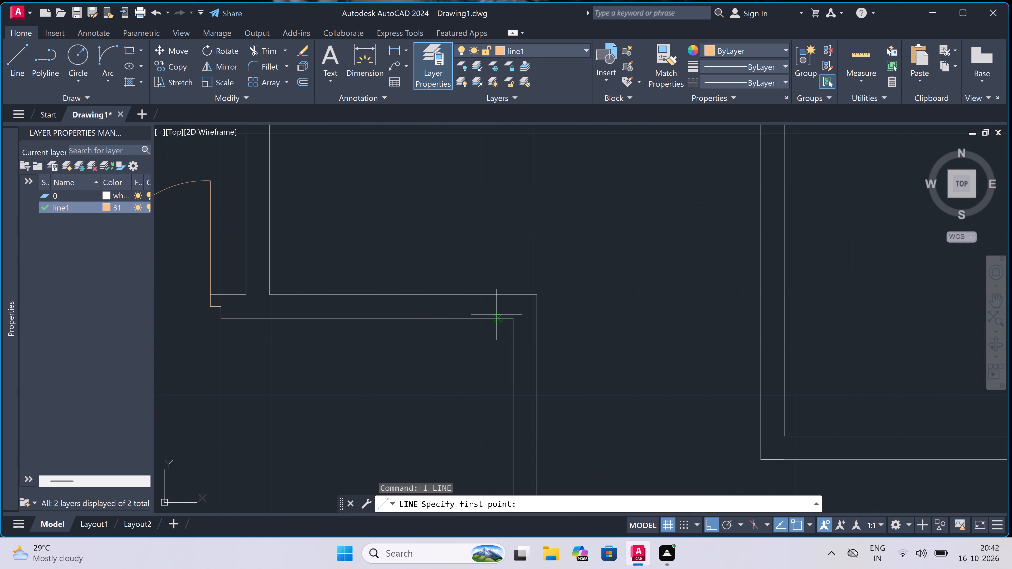
click(495, 316)
double_click(495, 298)
double_click(495, 308)
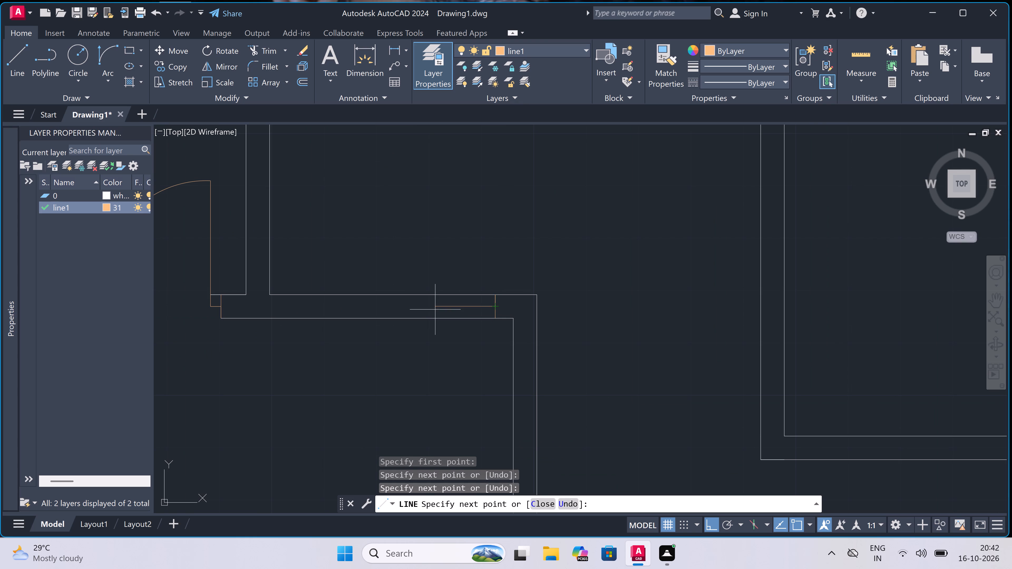
text(2")
key(space)
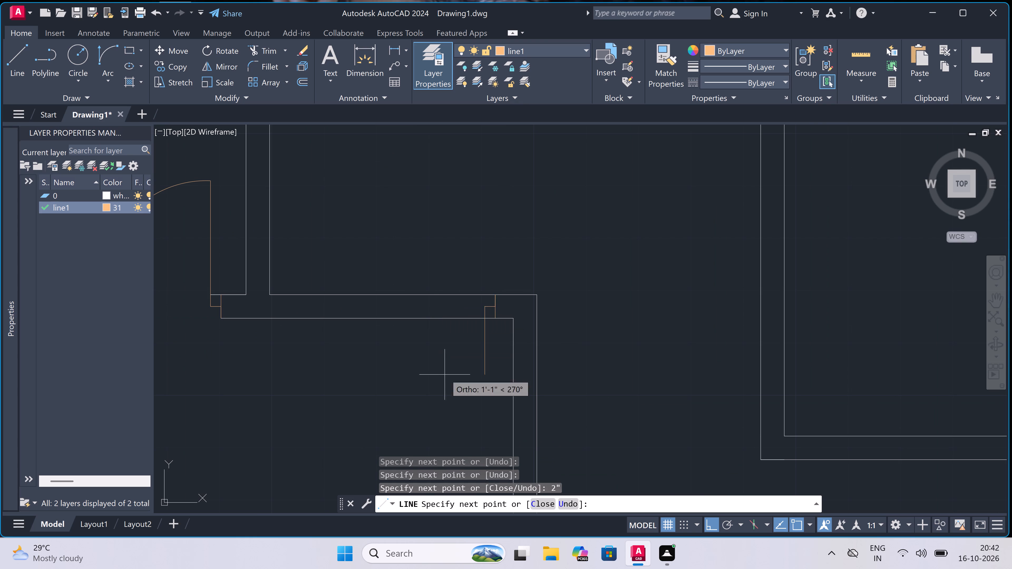
scroll(459, 292, down, 3)
scroll(458, 332, up, 3)
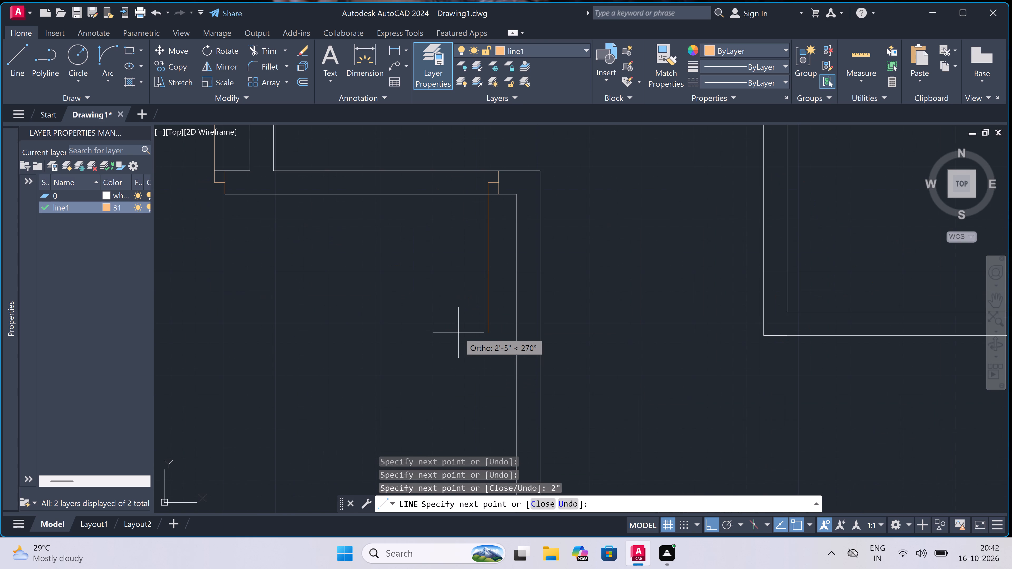
text(3')
key(space)
key(Escape)
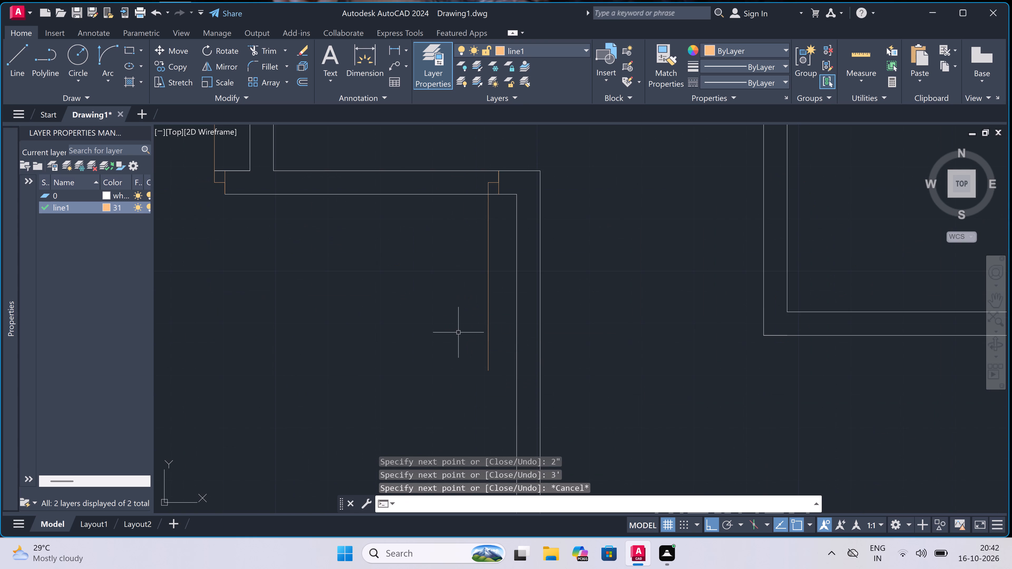
Draw the opposite jamb line across the lower left bedroom's entrance wall with a 2" stop from its midpoint toward the leaf.
key(space)
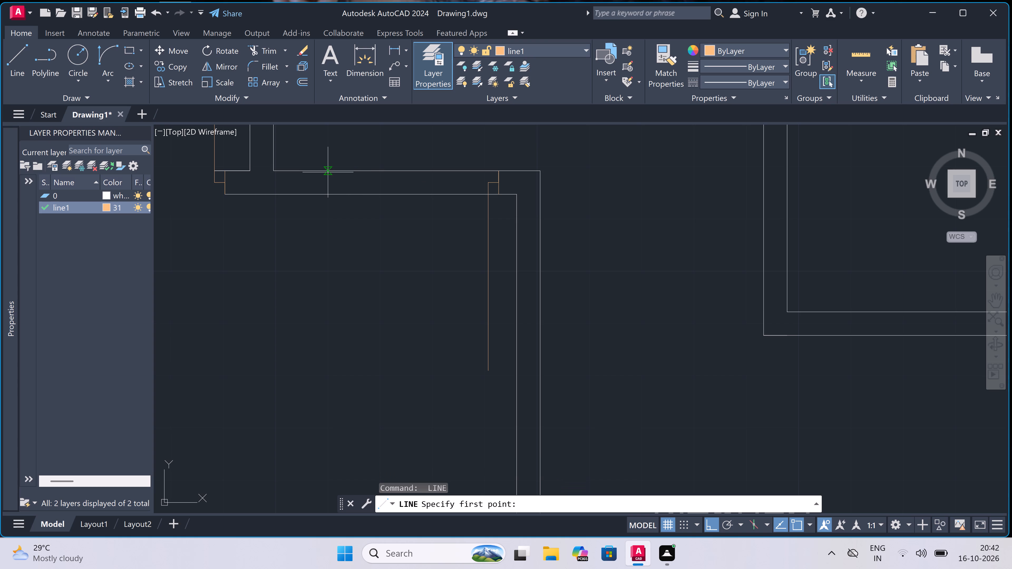
click(327, 172)
click(320, 193)
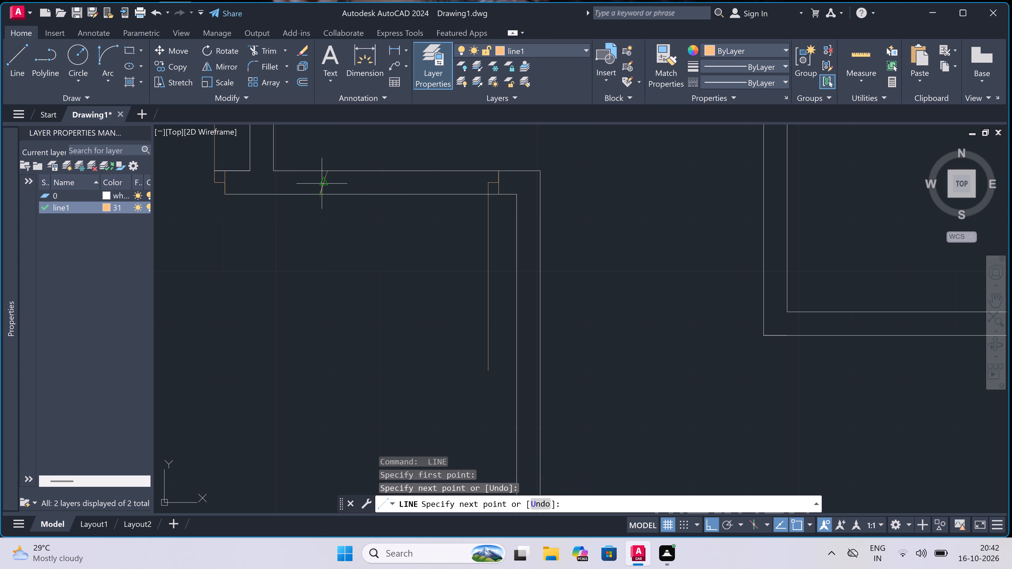
key(ctrl+z)
scroll(323, 180, up, 2)
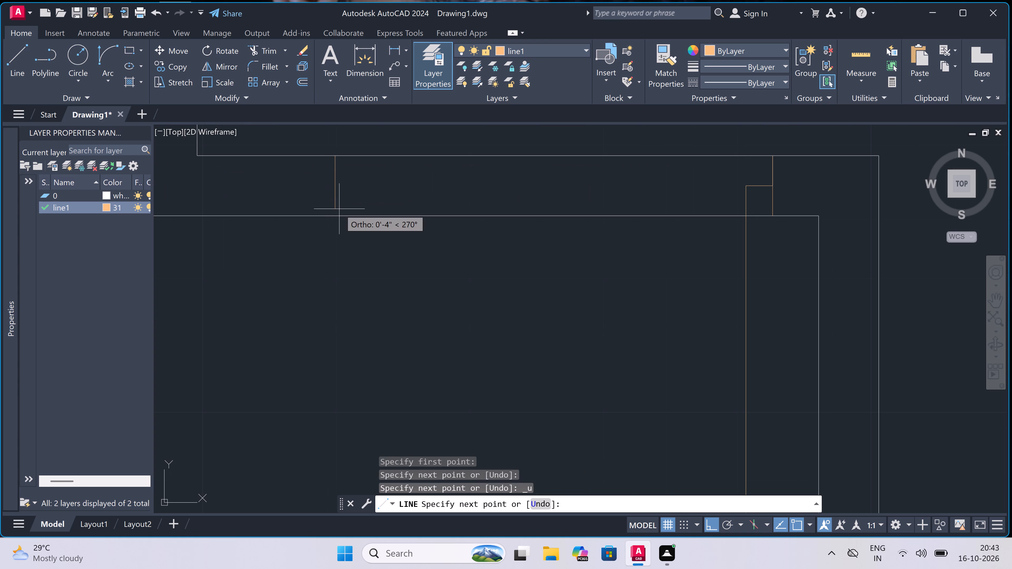
click(332, 213)
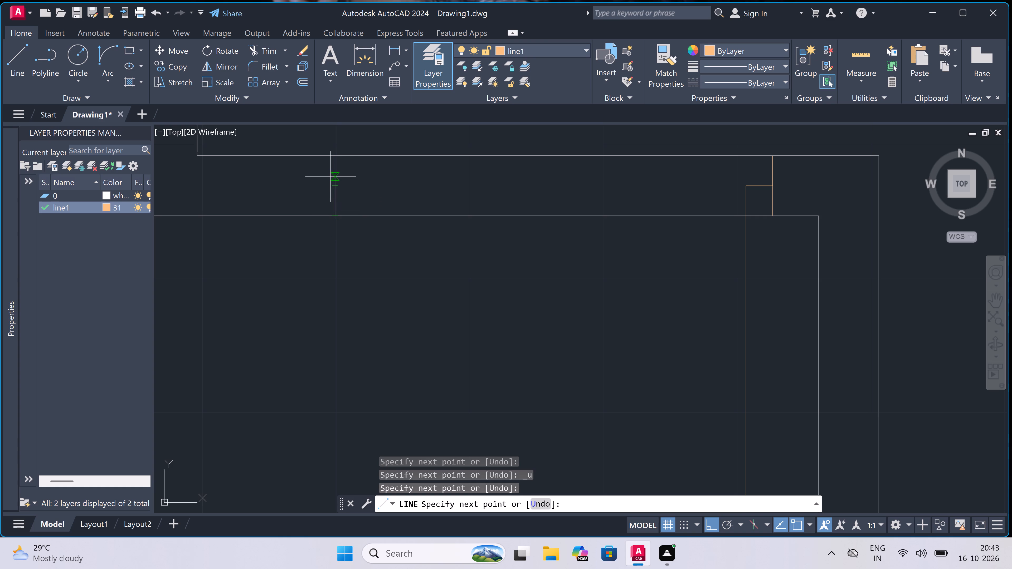
double_click(334, 184)
text(2")
key(space)
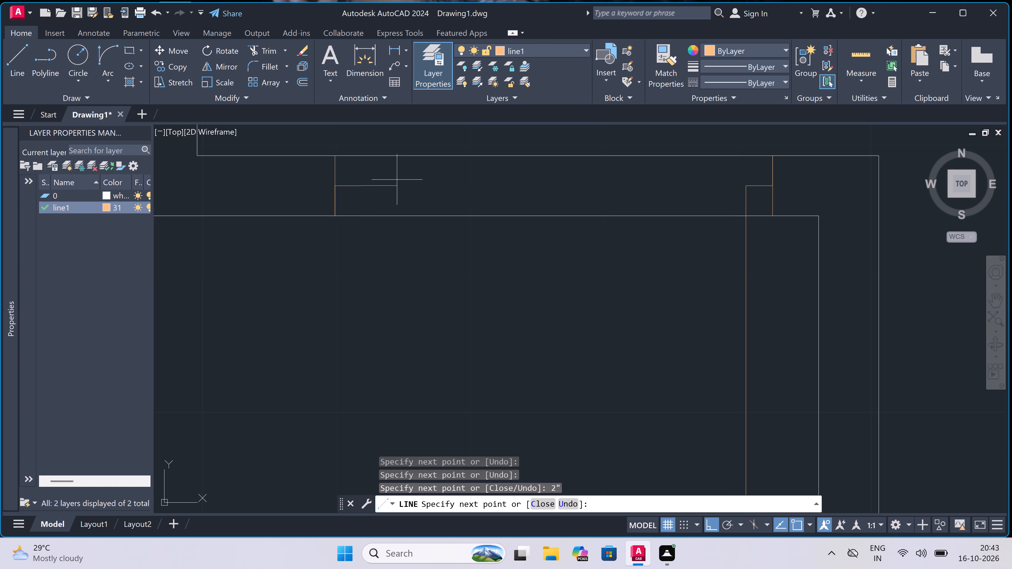
key(Escape)
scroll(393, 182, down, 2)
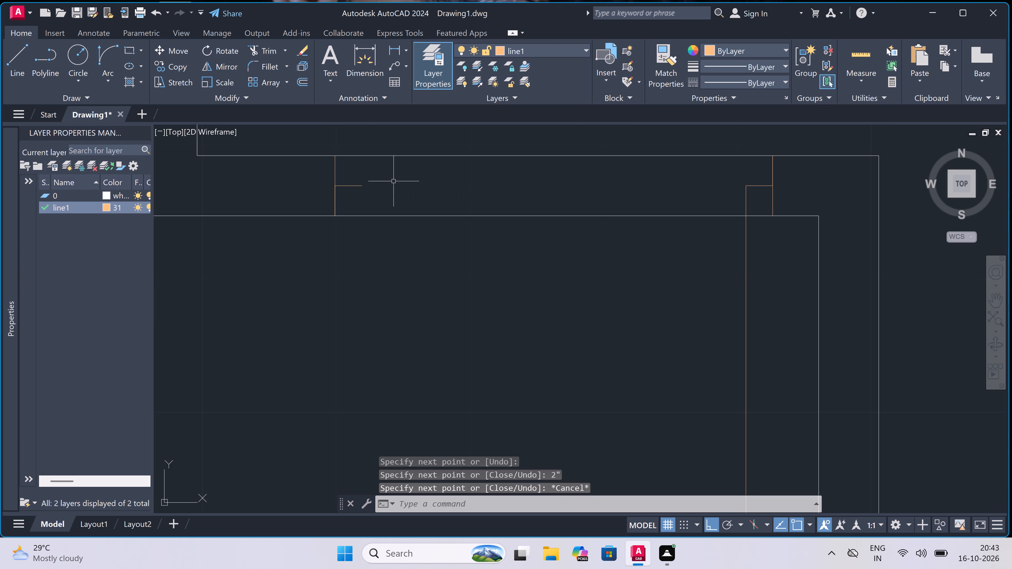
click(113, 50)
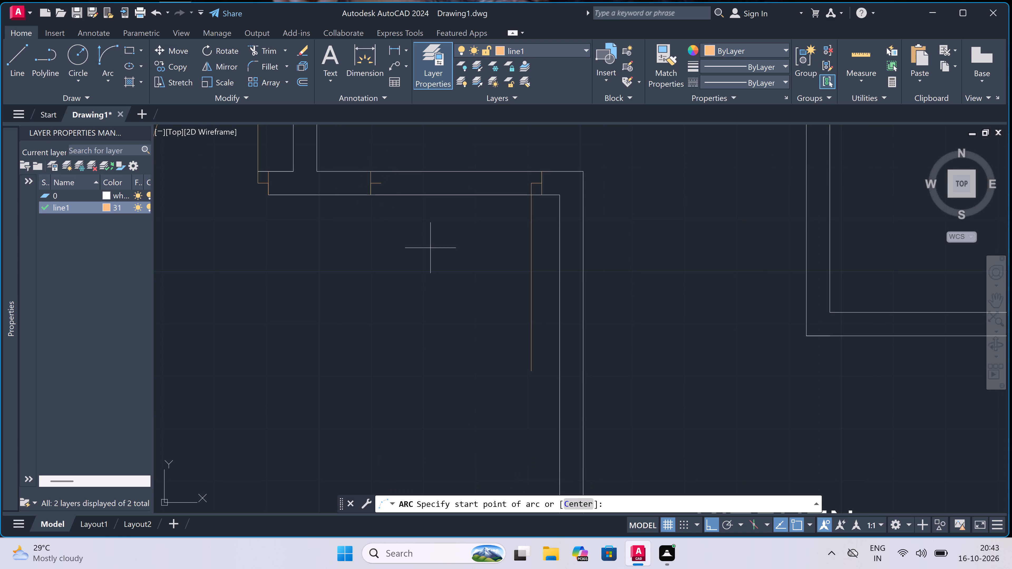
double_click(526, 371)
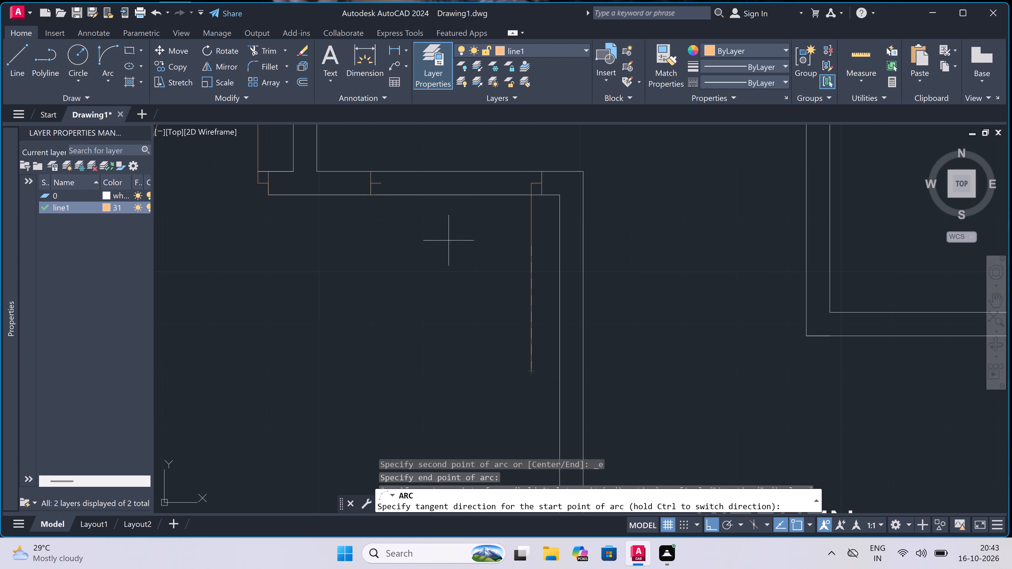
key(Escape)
Draw a three-point swing arc from the bedroom leaf's end through the opposite stop's end, finishing in the passage beyond the wall.
key(space)
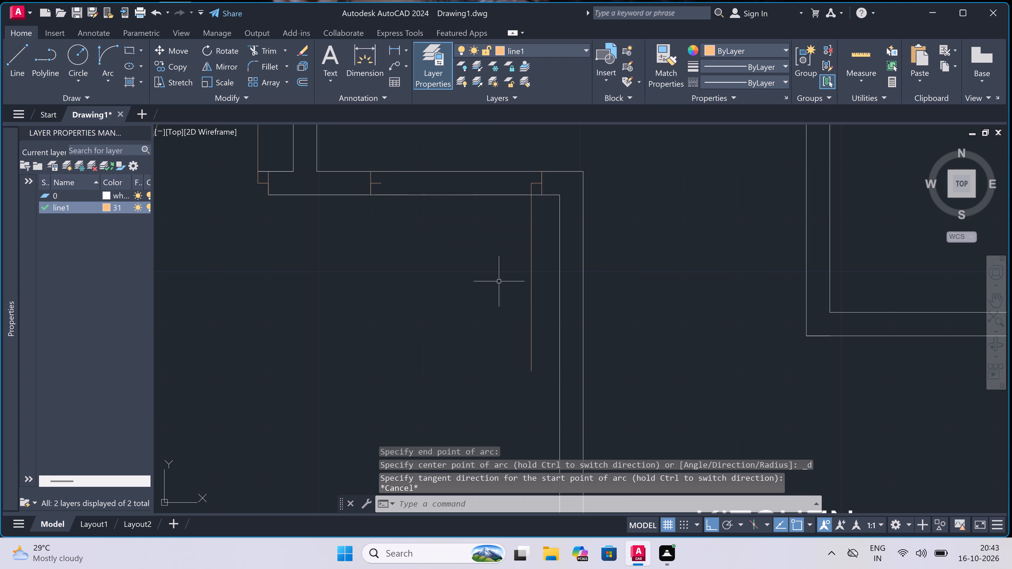
click(531, 374)
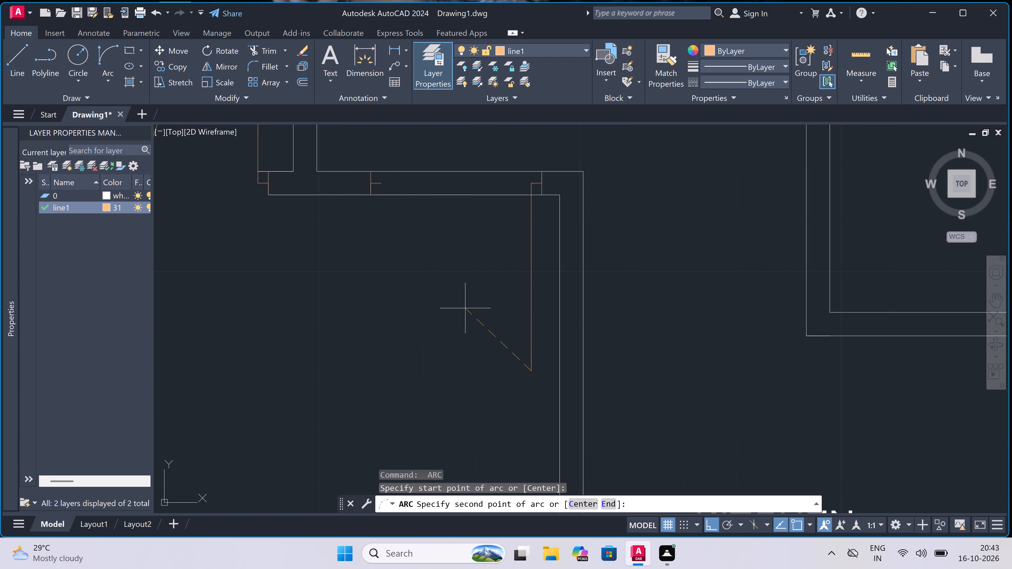
click(384, 183)
scroll(351, 257, down, 4)
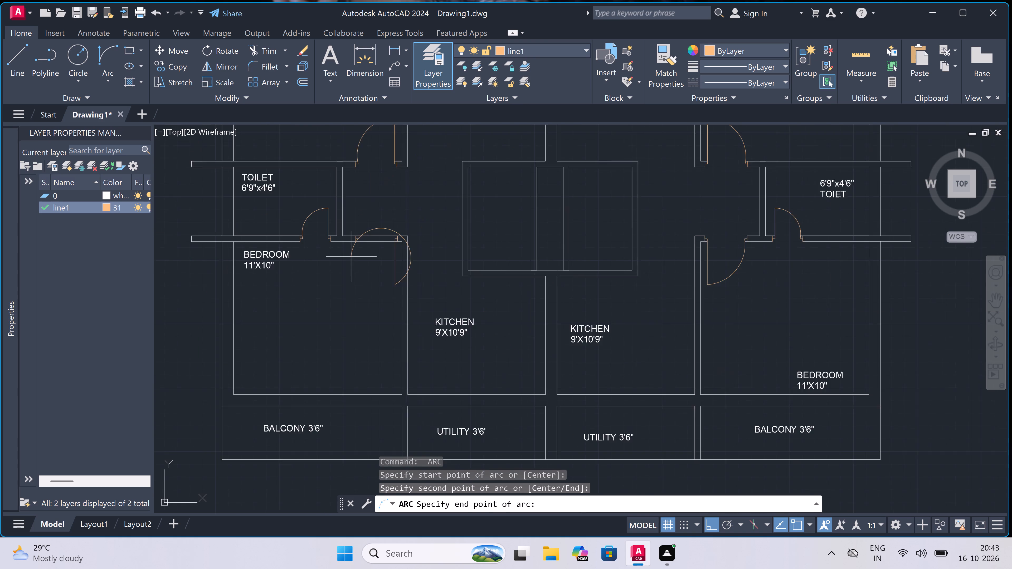
scroll(363, 222, up, 3)
click(390, 245)
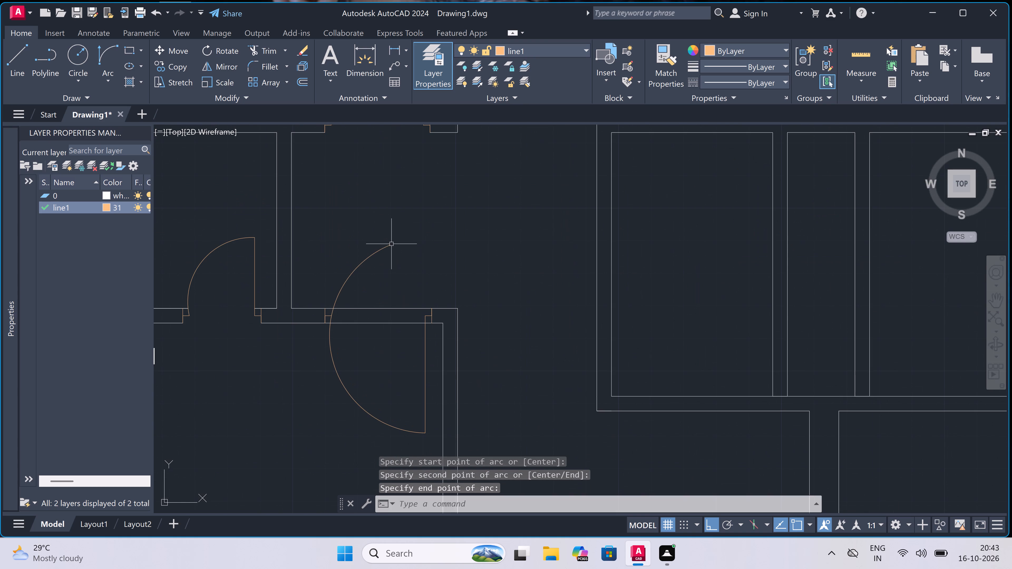
Trim the wall lines across the bedroom door opening and the part of the swing arc extending into the passage.
key(t)
key(r)
key(space)
click(356, 236)
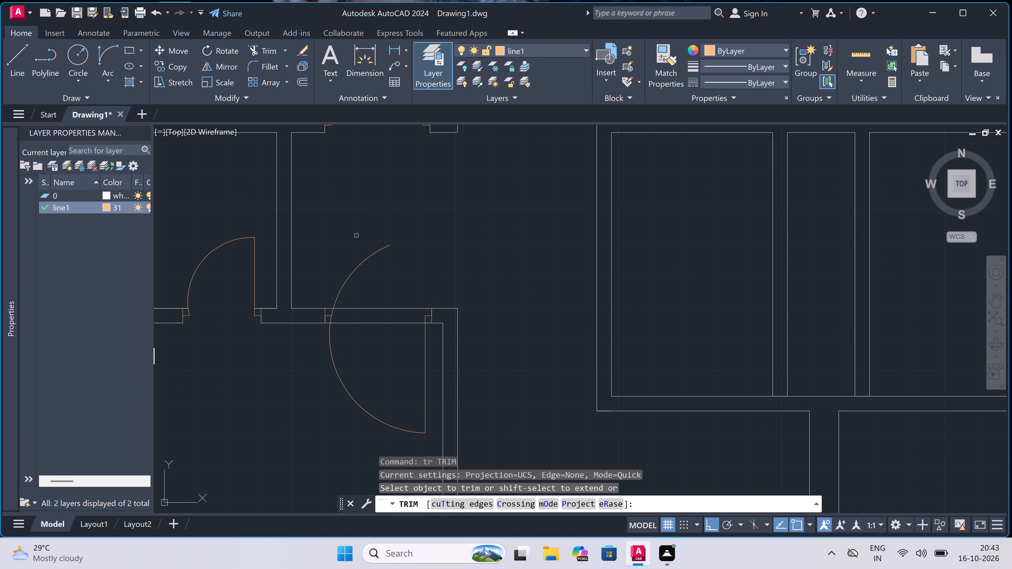
click(356, 352)
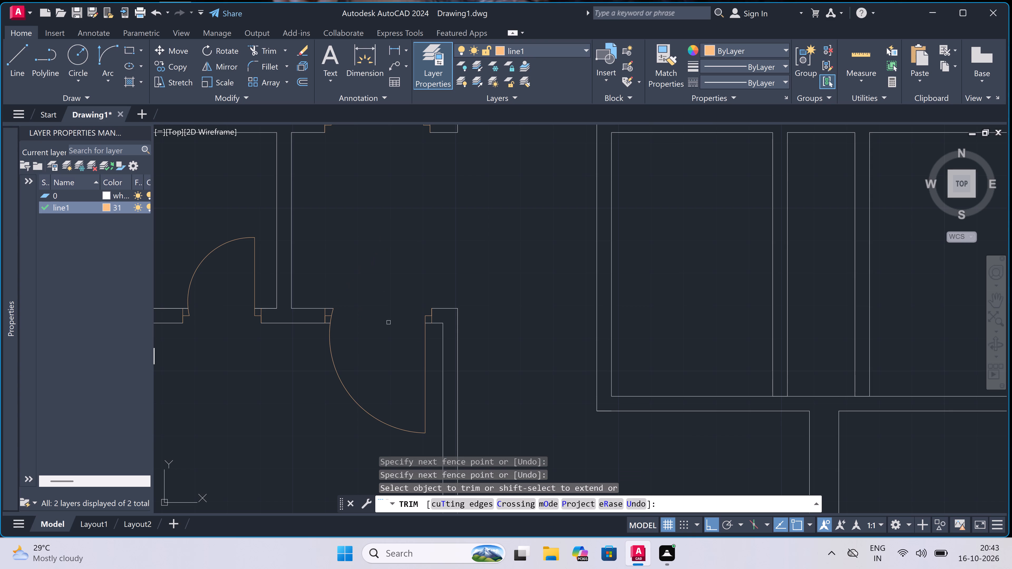
key(Escape)
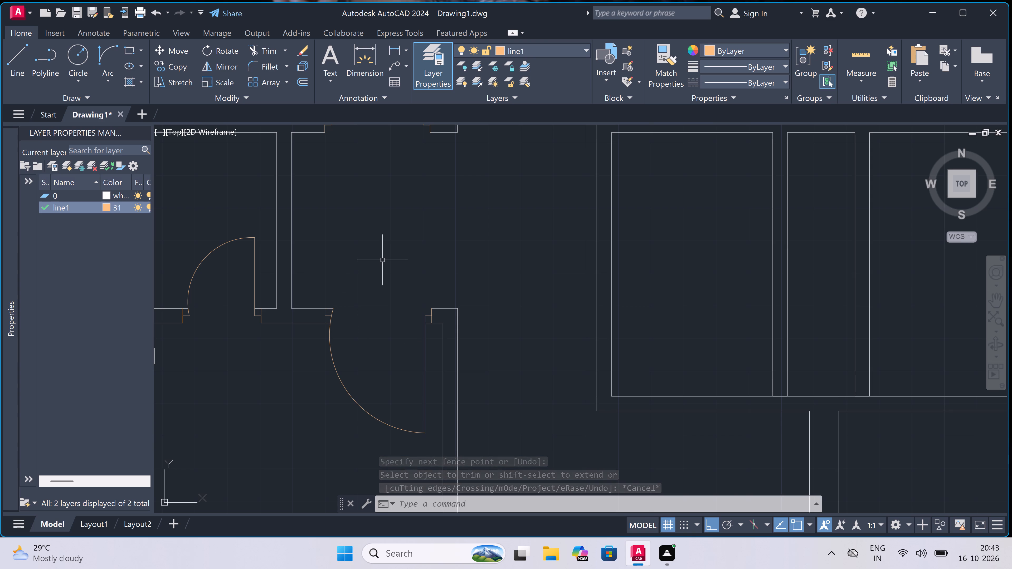
Examine the whole floor plan for remaining room openings that still need doors.
scroll(382, 260, down, 1)
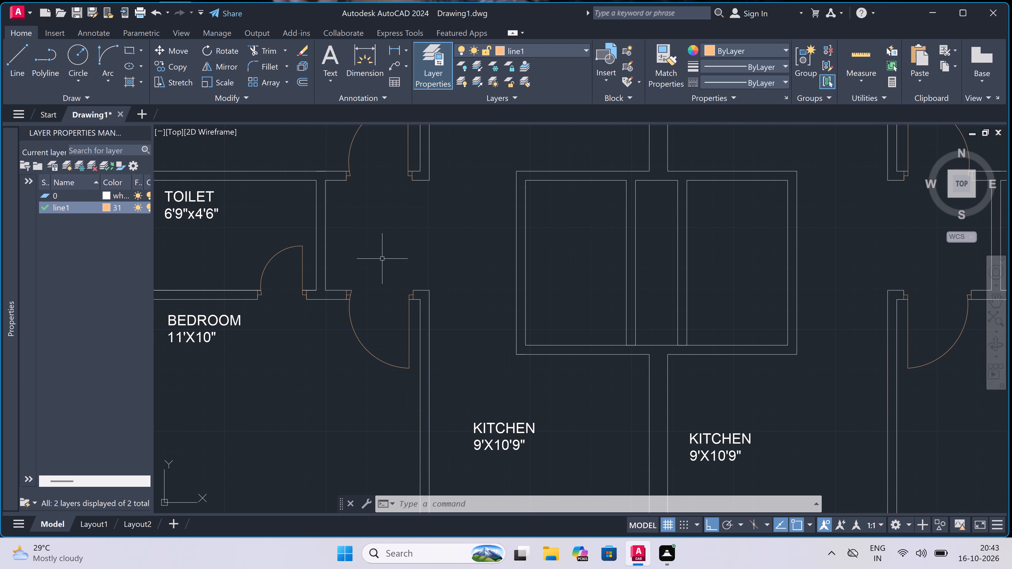
key(Escape)
scroll(407, 236, down, 4)
scroll(408, 237, up, 2)
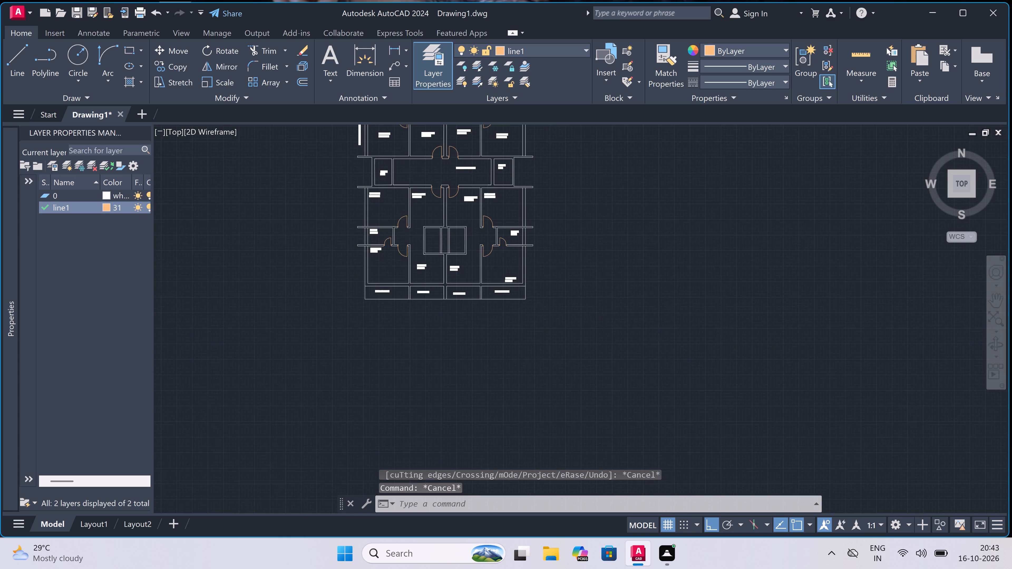
scroll(408, 238, down, 3)
scroll(411, 200, up, 4)
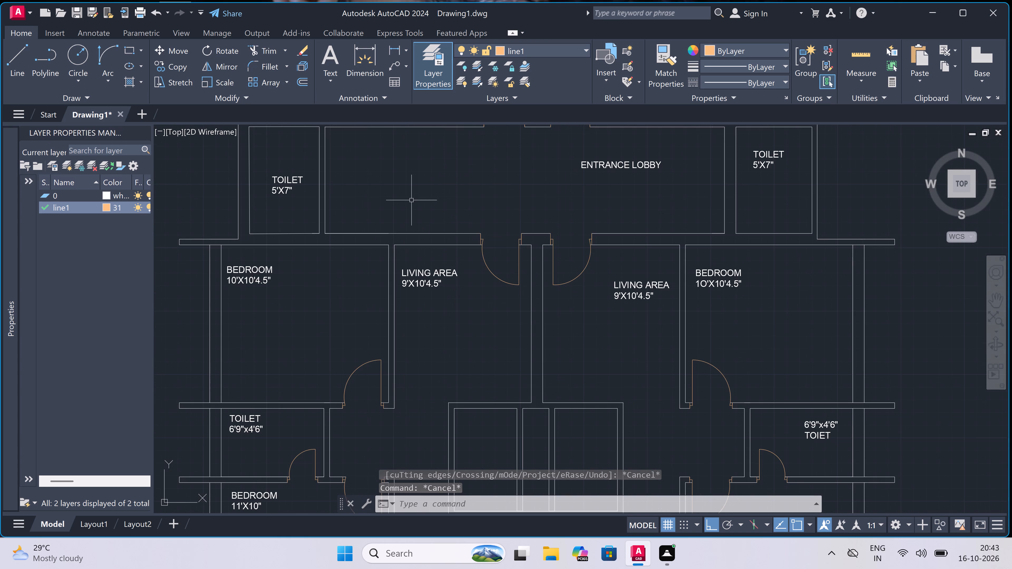
scroll(412, 204, down, 4)
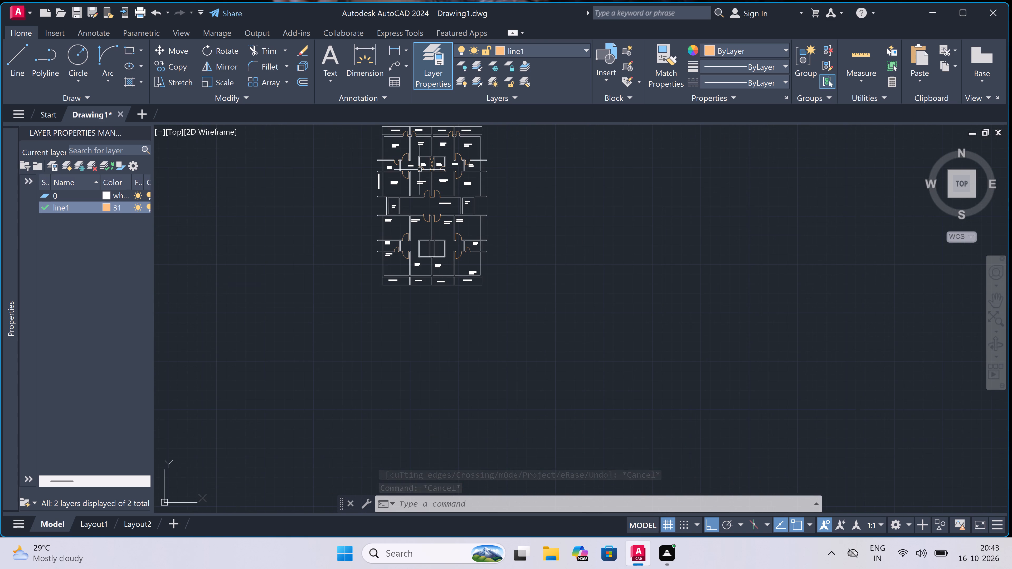
scroll(420, 169, up, 1)
scroll(421, 290, up, 2)
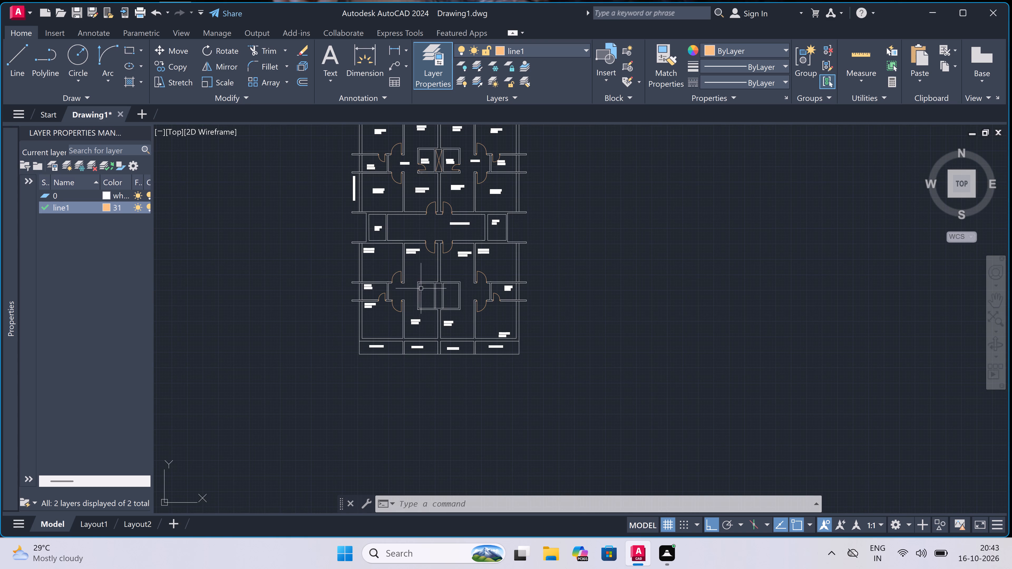
Draw the hinge jamb across the lower central block's left wall near its upper corner, with a 2" stop and 2' leaf into the left compartment.
text(l)
key(space)
scroll(421, 288, down, 2)
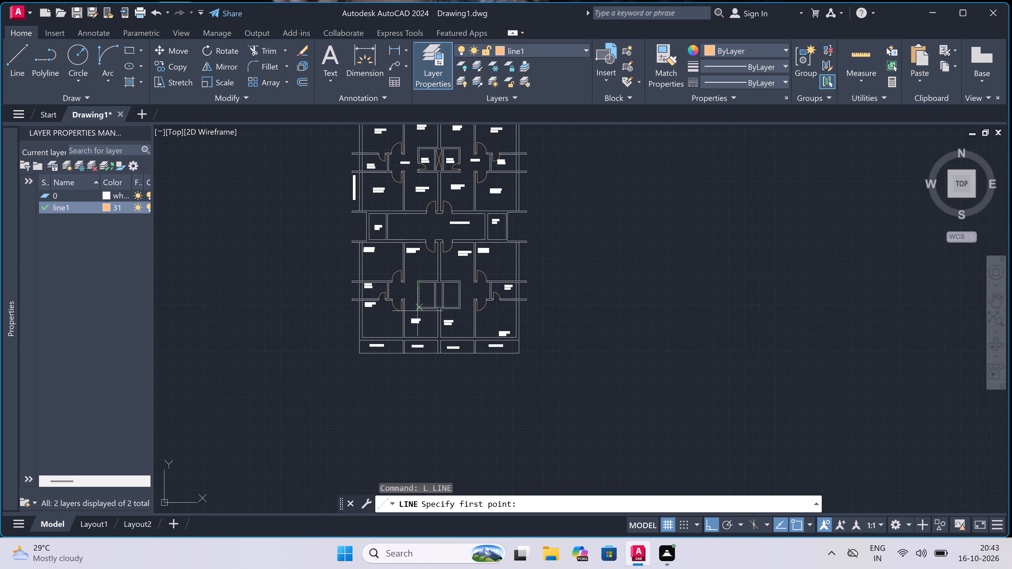
scroll(417, 283, up, 6)
double_click(428, 274)
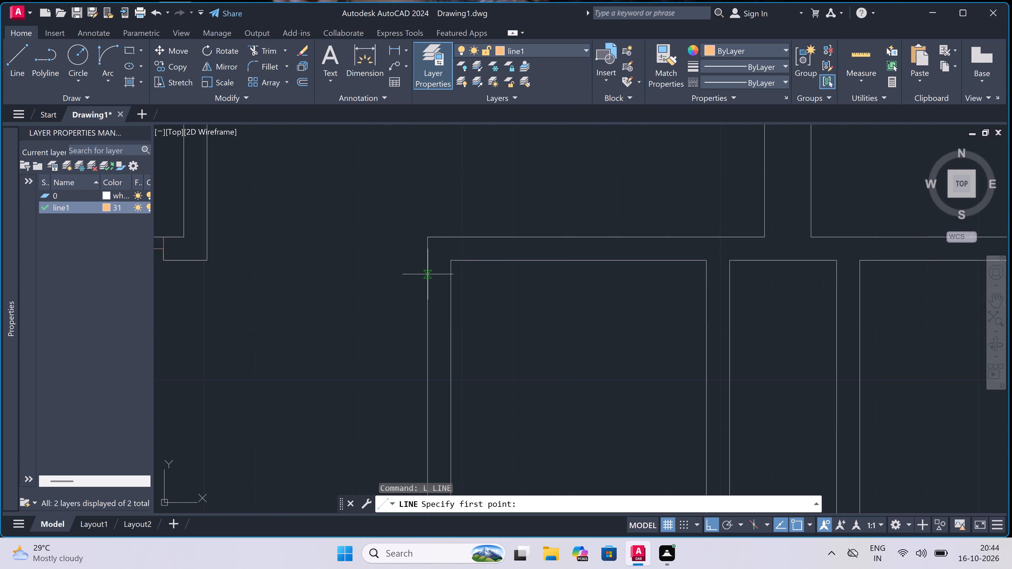
click(447, 278)
click(440, 275)
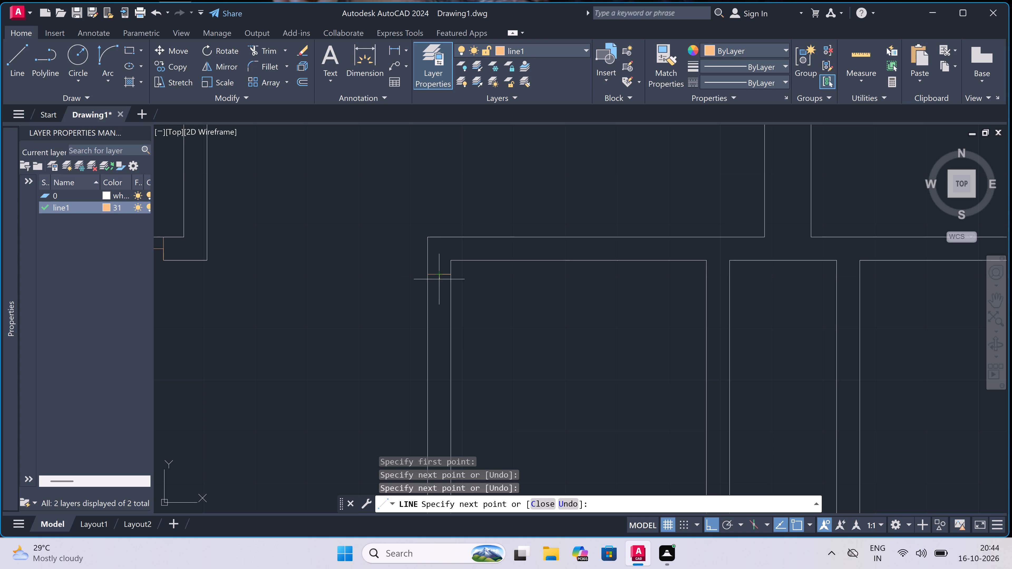
text(2")
key(space)
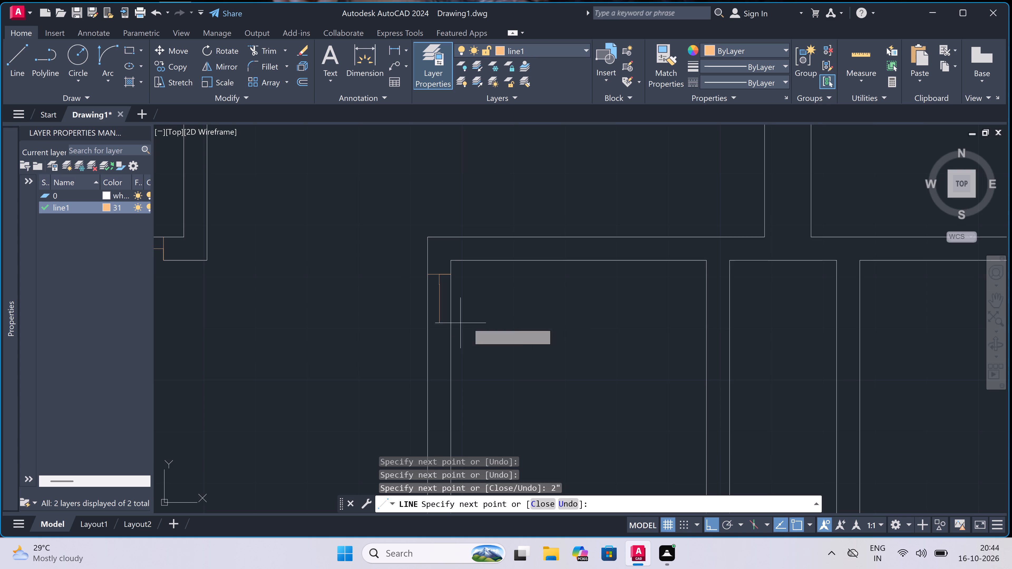
text(2')
key(space)
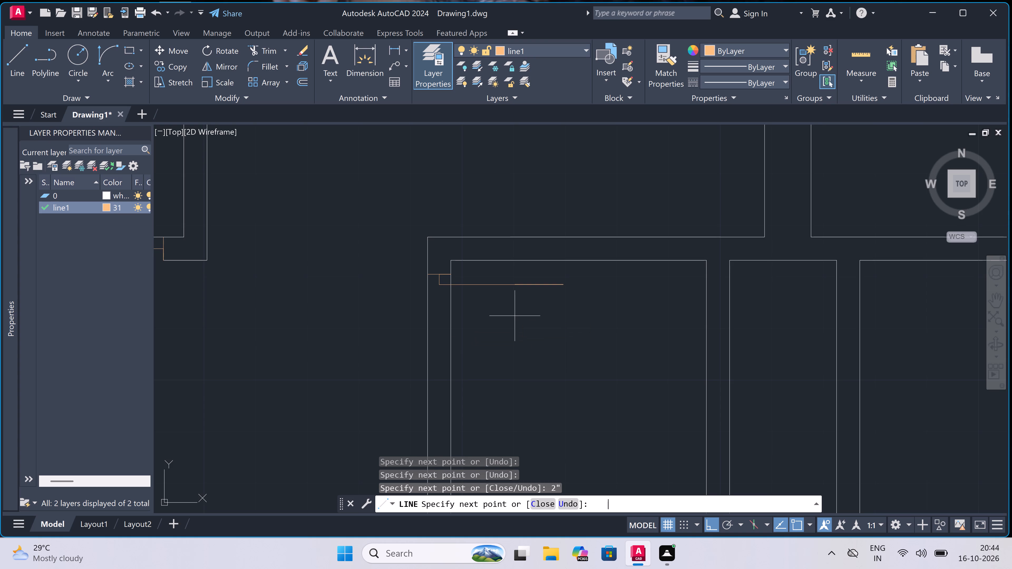
key(Escape)
Draw the opposite jamb line across the same compartment wall below the leaf, with a 2" stop from its midpoint toward the leaf.
key(space)
scroll(481, 325, down, 3)
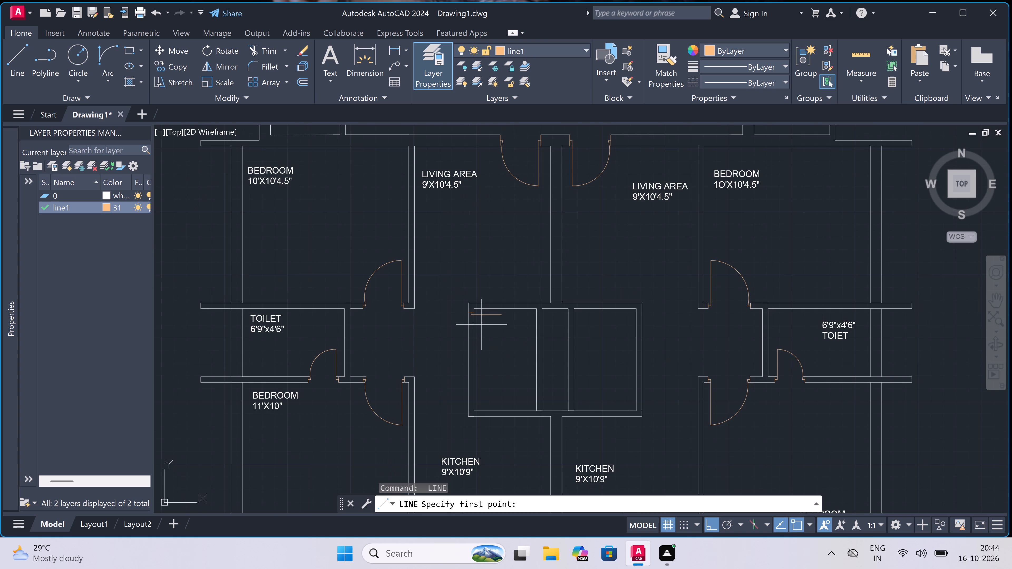
scroll(479, 329, up, 3)
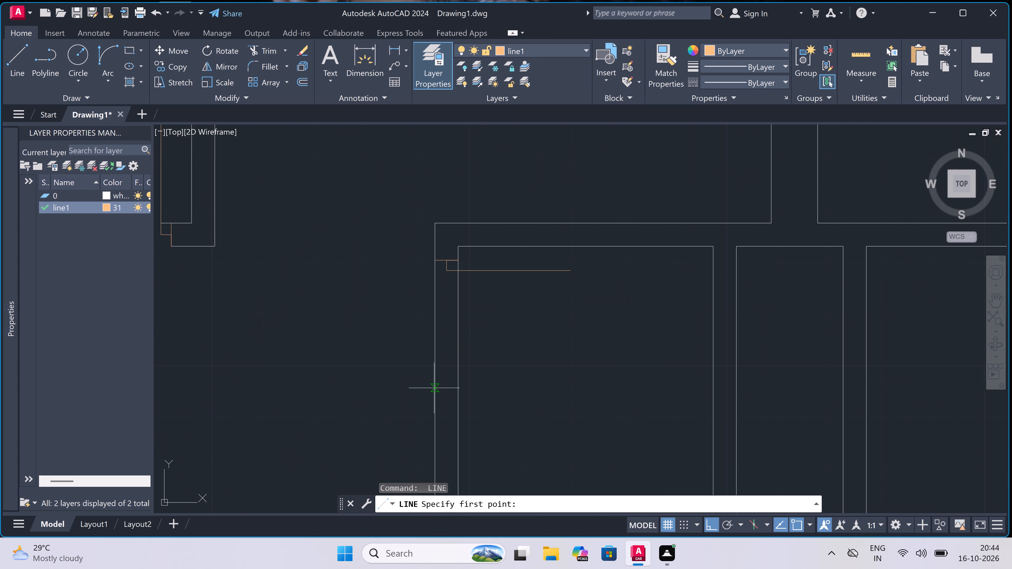
double_click(432, 364)
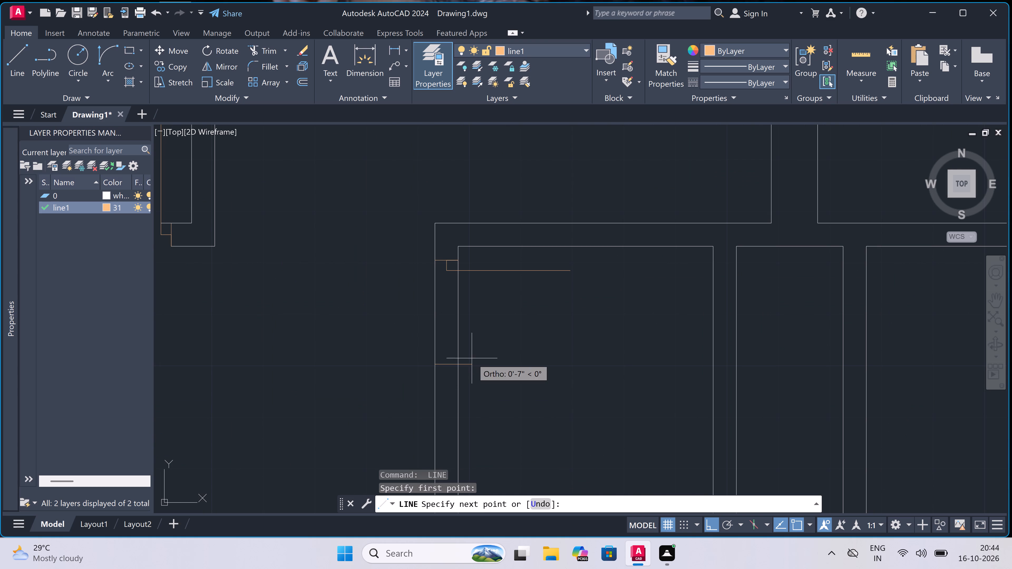
double_click(463, 363)
triple_click(442, 363)
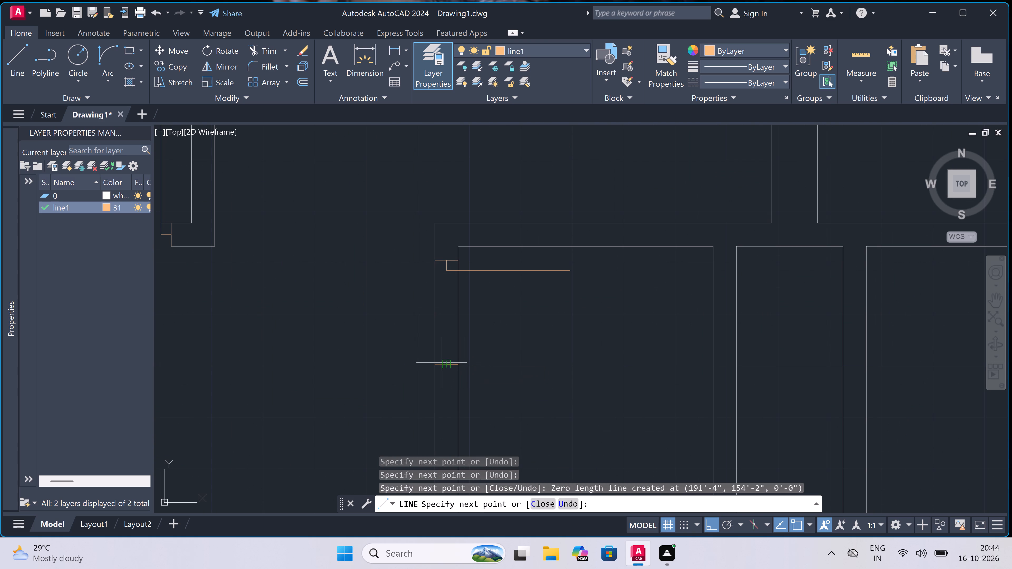
text(2")
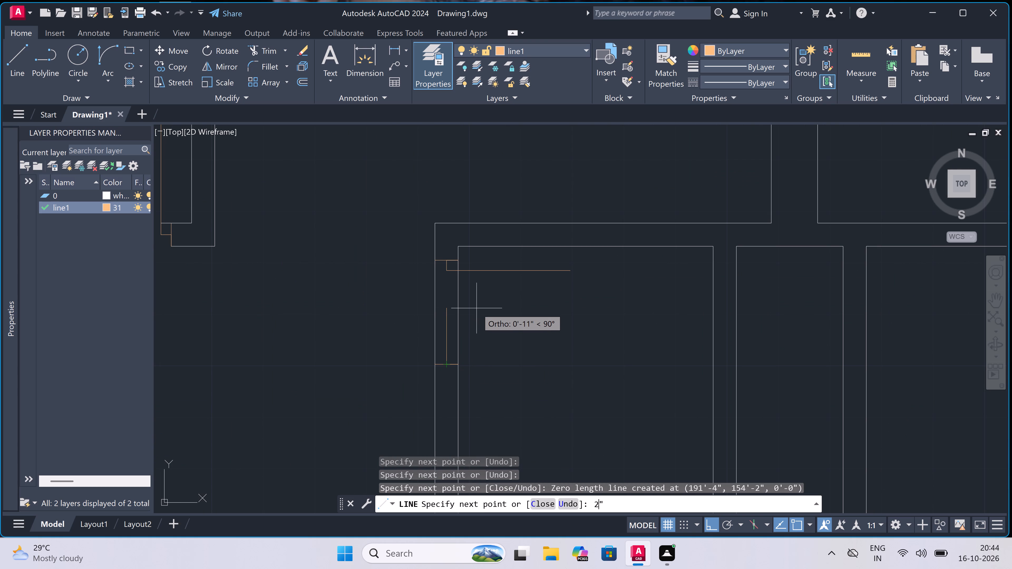
key(space)
key(Escape)
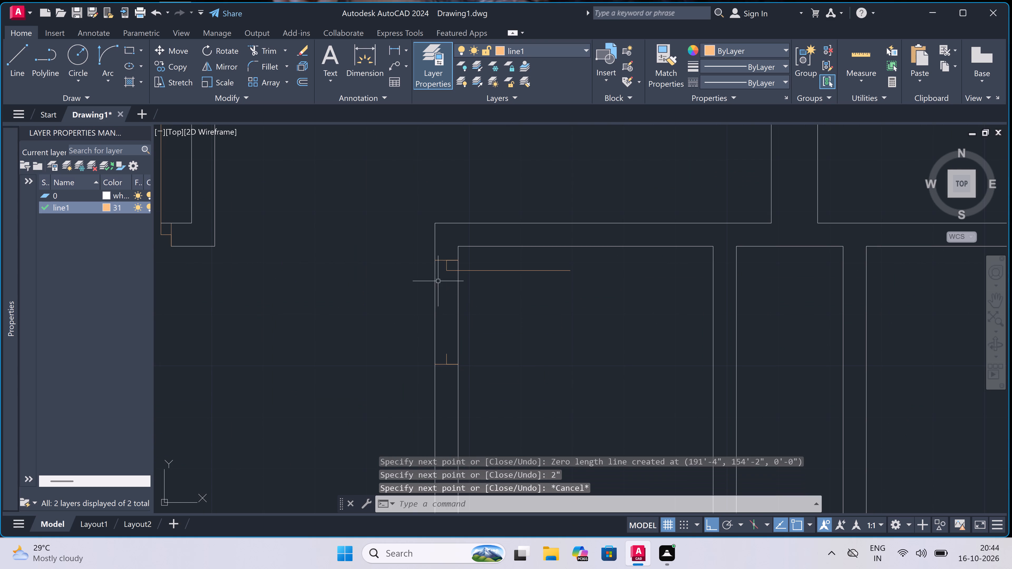
Draw the door swing arc from the leaf's free end to the opposite jamb's stop in the lower central block's left compartment.
double_click(102, 49)
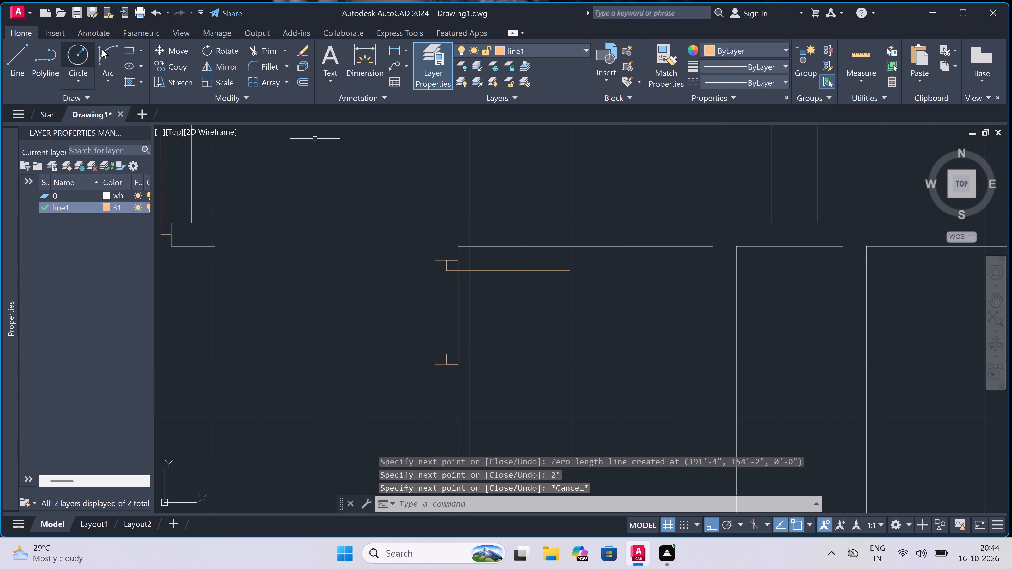
double_click(571, 270)
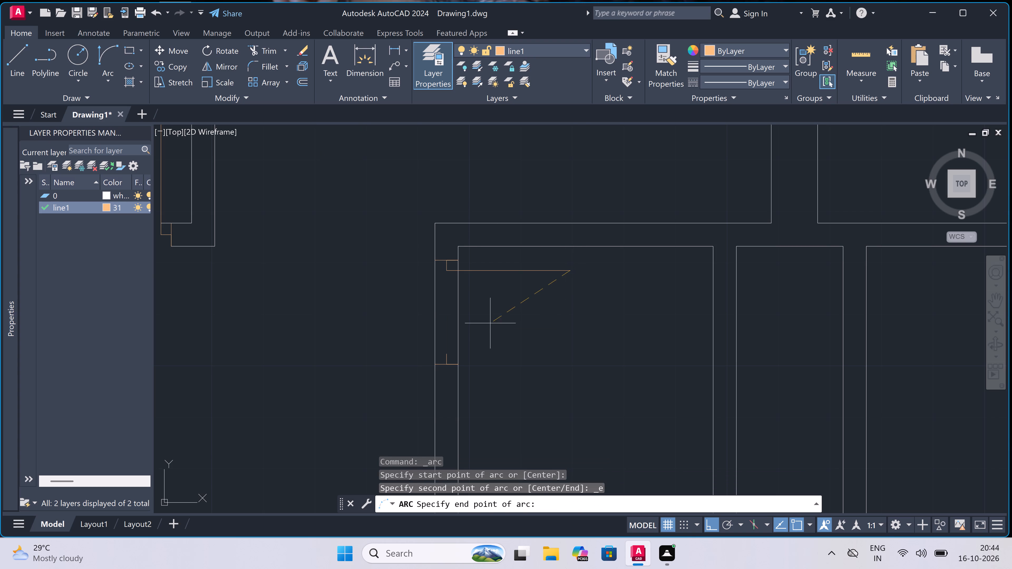
double_click(443, 350)
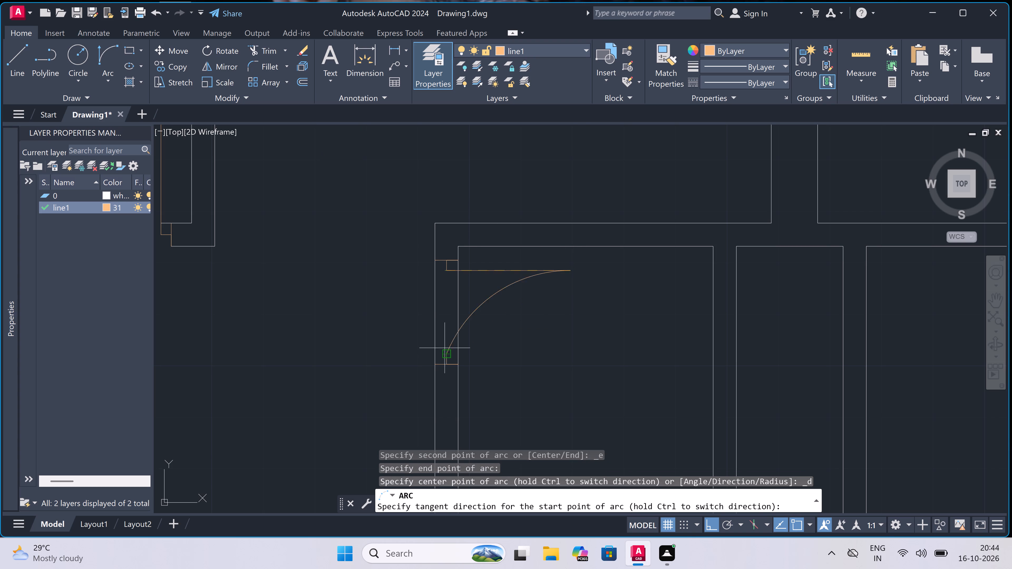
click(548, 345)
Trim both wall lines across the left compartment's door opening between its two jambs.
key(t)
text(r)
key(space)
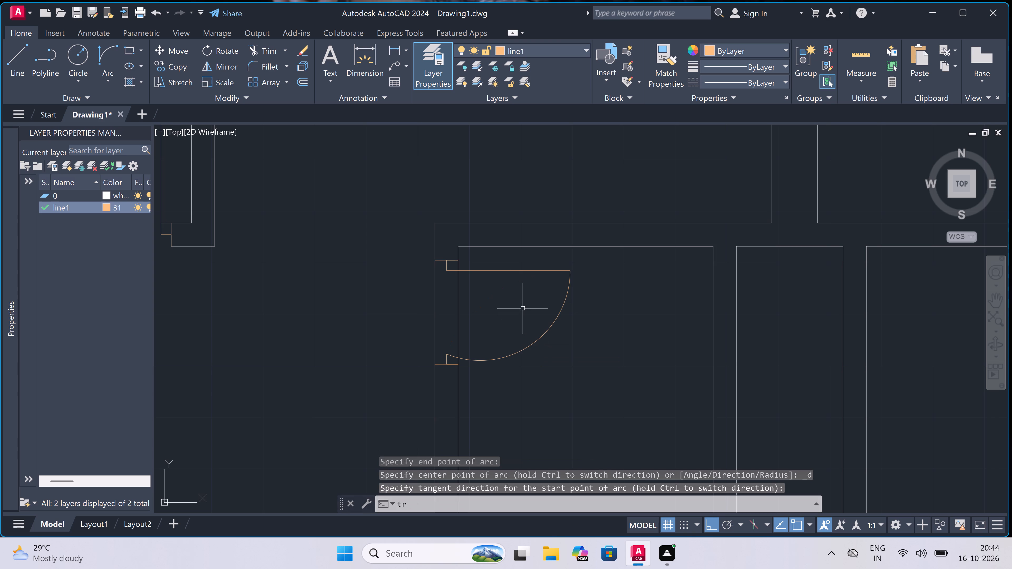
click(523, 308)
click(419, 311)
key(Escape)
Draw the hinge jamb across the same block's right wall near its upper corner, with a 2" stop and 2' leaf into the right compartment.
scroll(419, 308, down, 2)
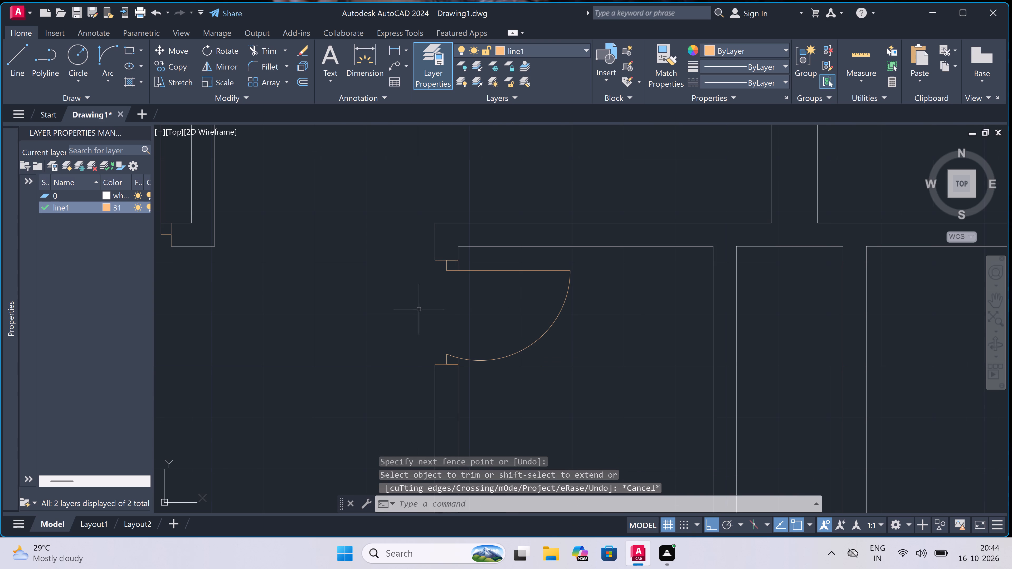
scroll(419, 308, down, 2)
scroll(529, 301, up, 3)
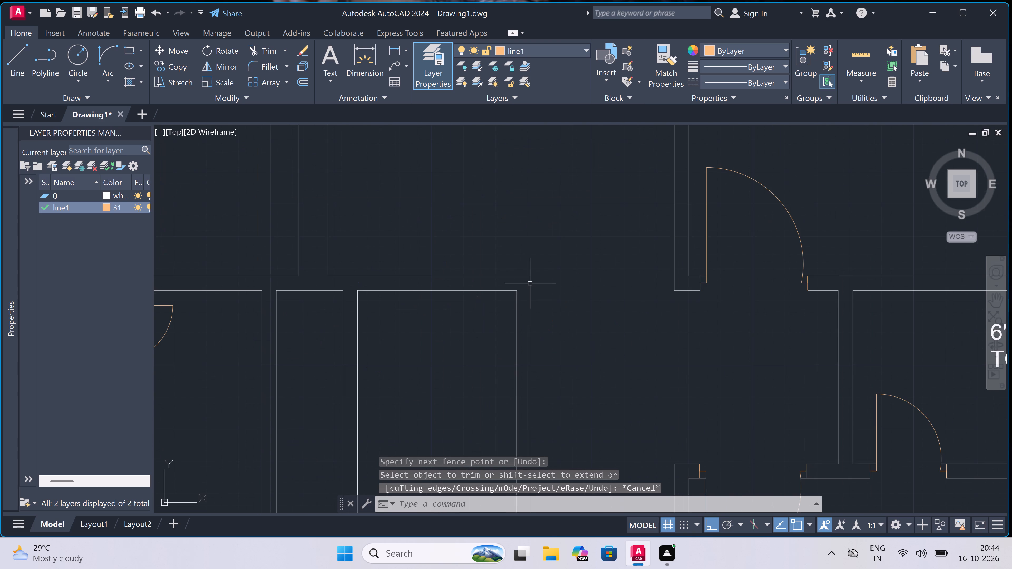
scroll(530, 283, up, 1)
key(l)
key(space)
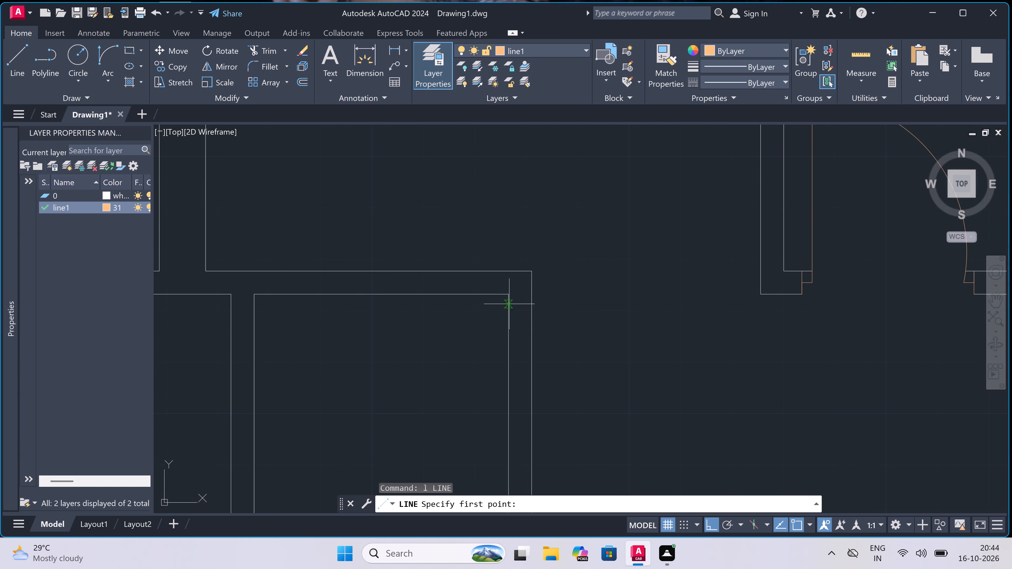
double_click(507, 317)
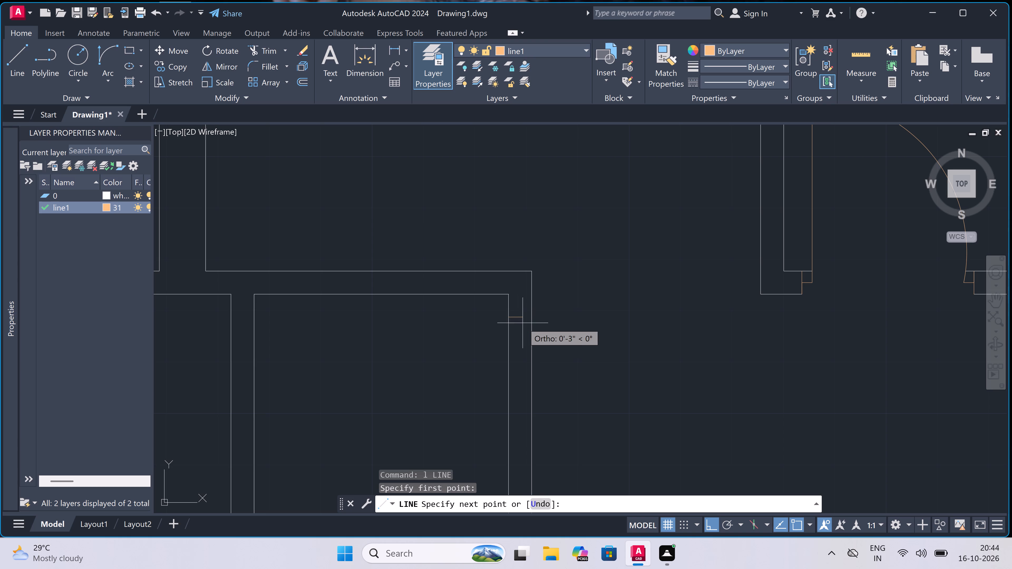
click(527, 315)
double_click(515, 317)
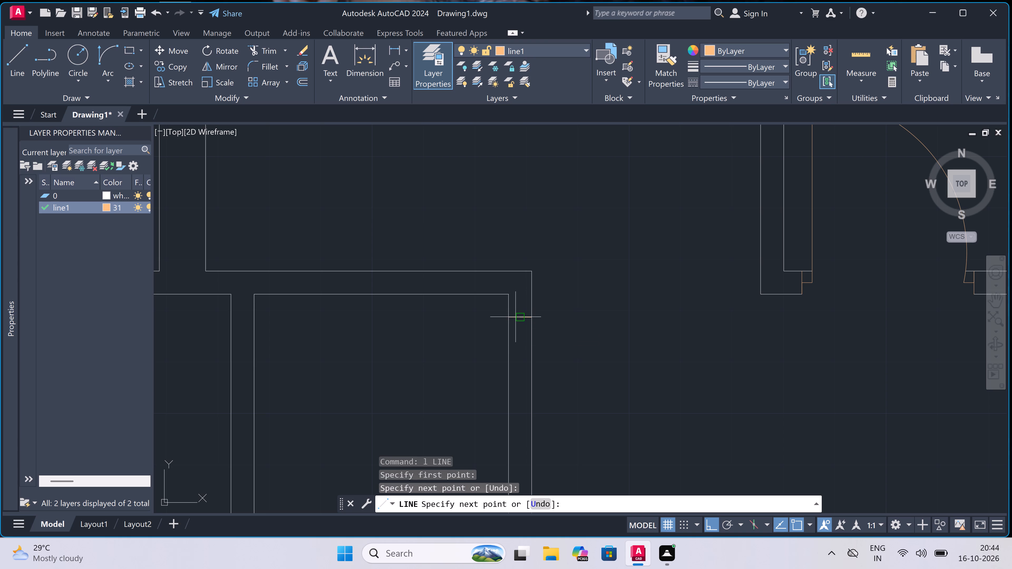
key(2)
text(")
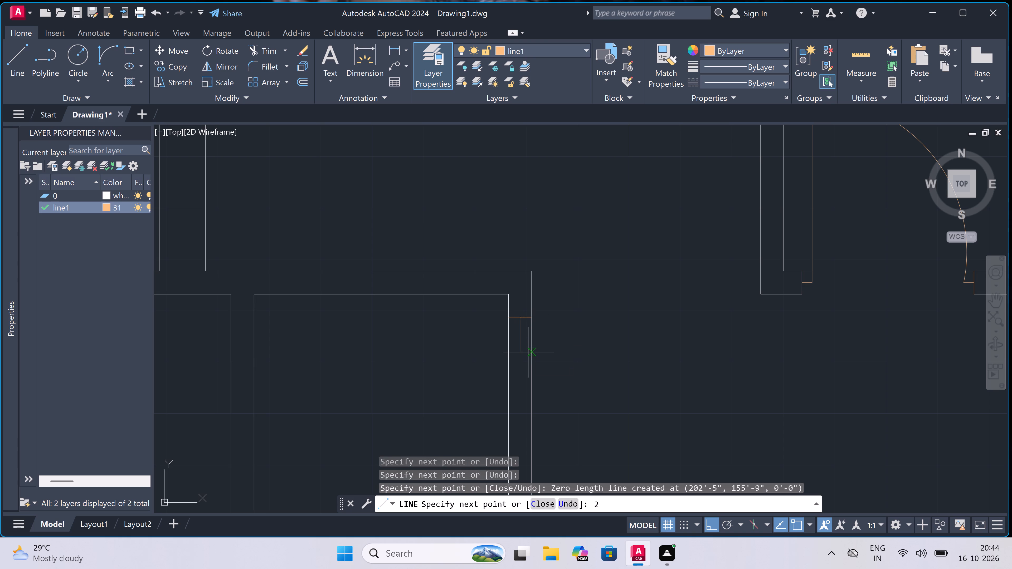
key(space)
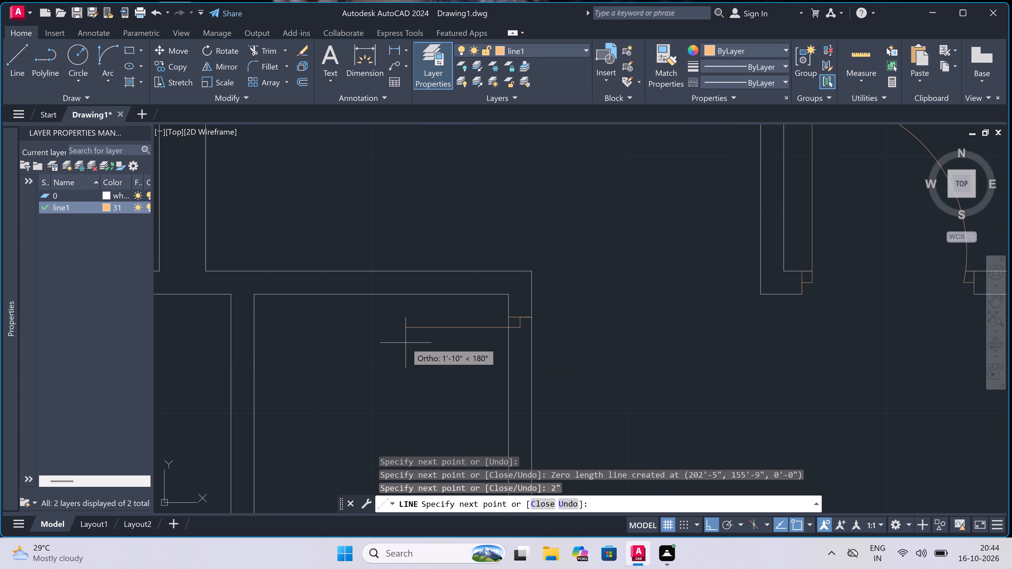
text(2')
key(space)
key(Escape)
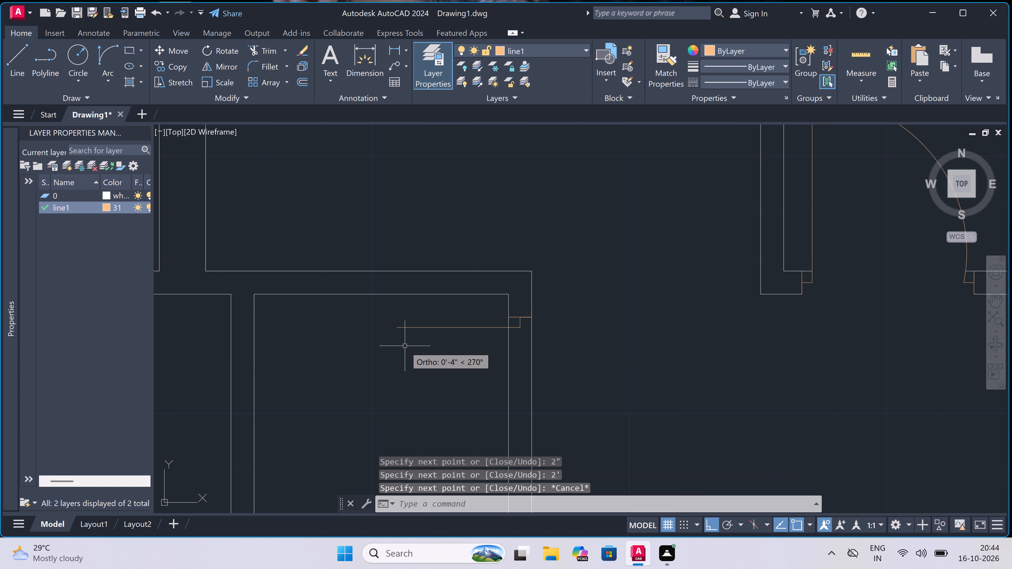
Draw the opposite jamb line across the right compartment's wall below the leaf, with a 2" stop from its midpoint toward the leaf.
scroll(446, 247, down, 4)
key(space)
scroll(453, 278, up, 3)
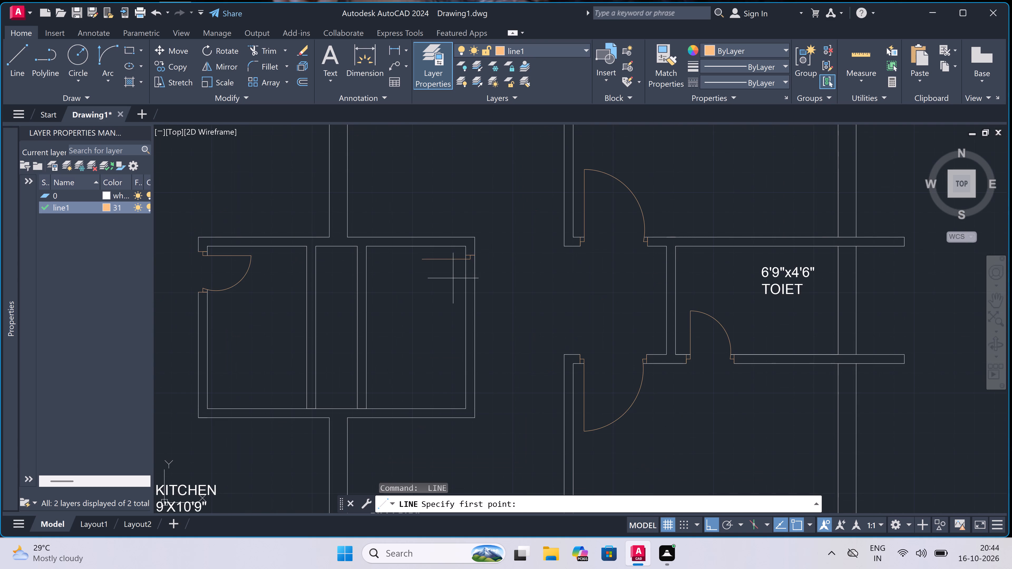
scroll(468, 284, up, 2)
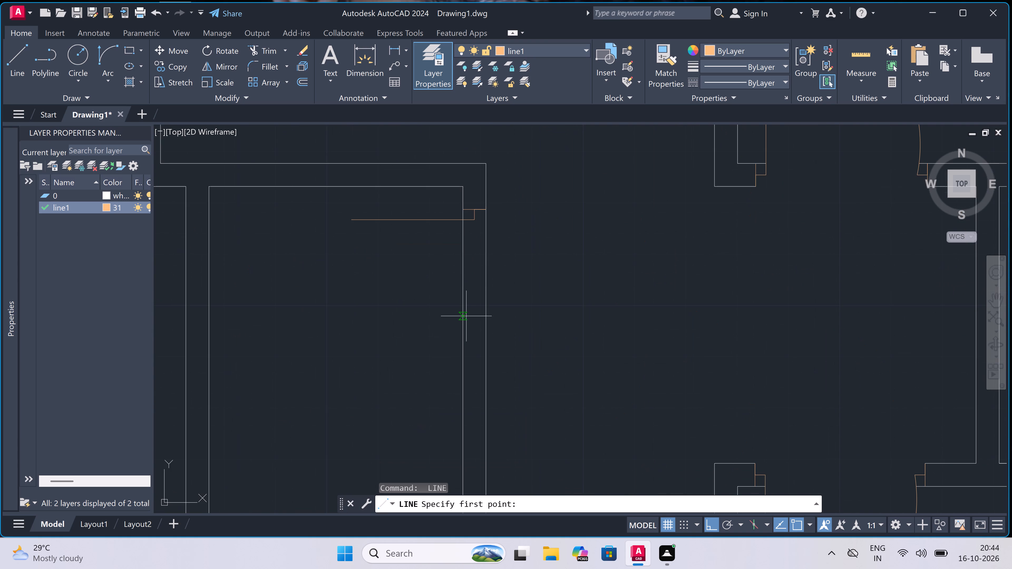
click(465, 308)
click(483, 311)
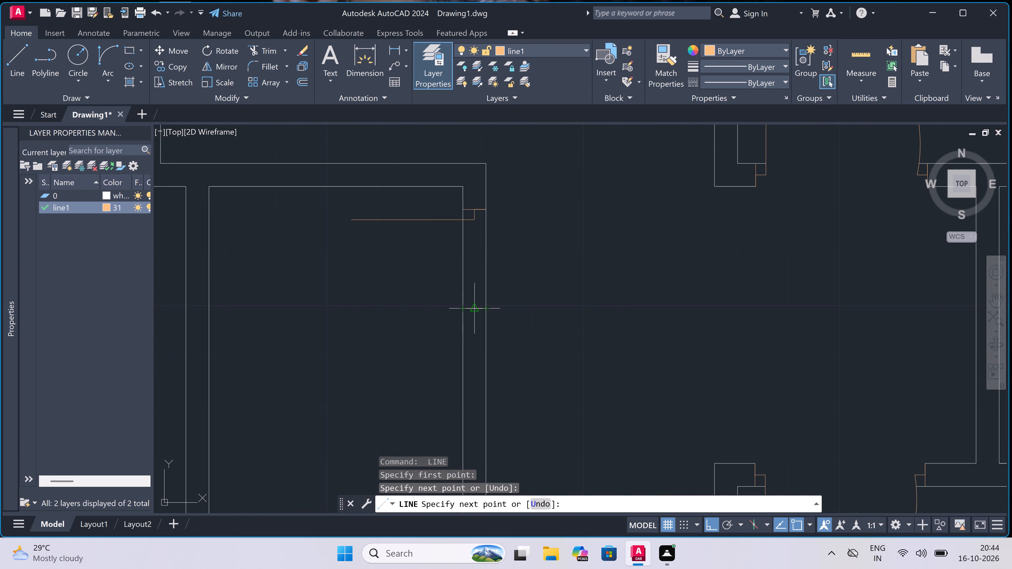
click(474, 310)
text(2")
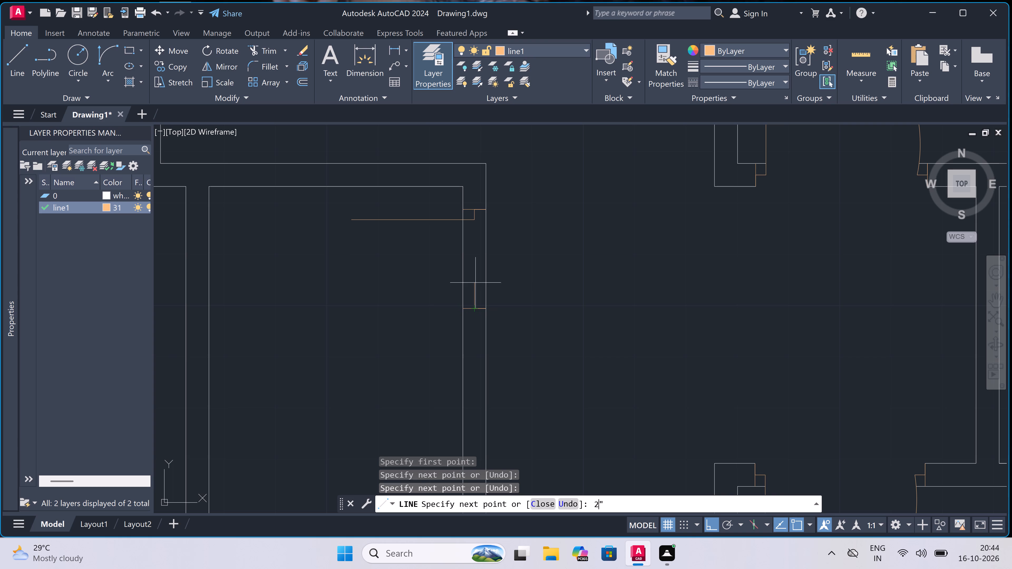
key(space)
key(Escape)
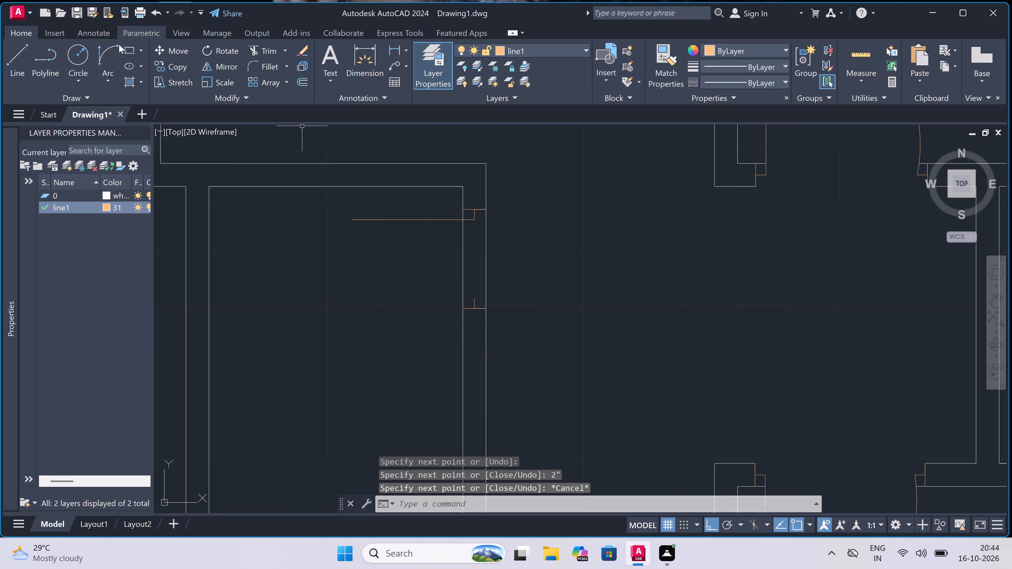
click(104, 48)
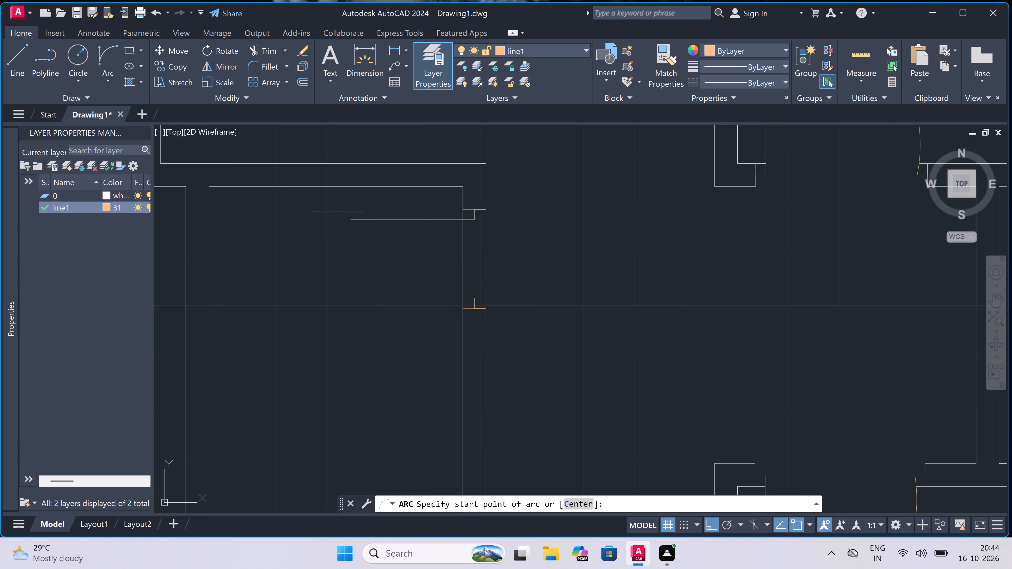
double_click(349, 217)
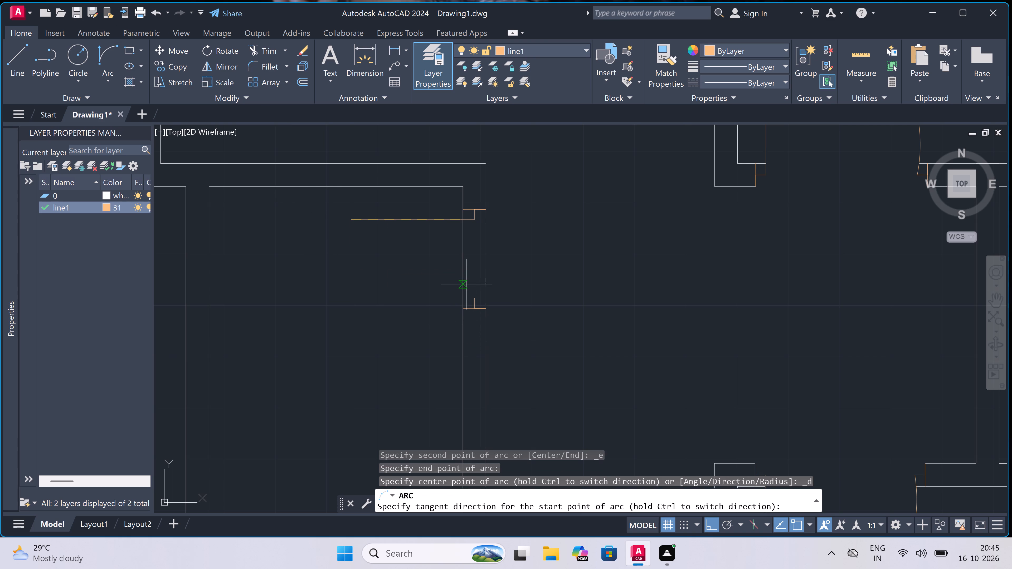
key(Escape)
Draw a three-point swing arc from the right compartment leaf's free end through the lower jamb's stop and past the wall.
key(space)
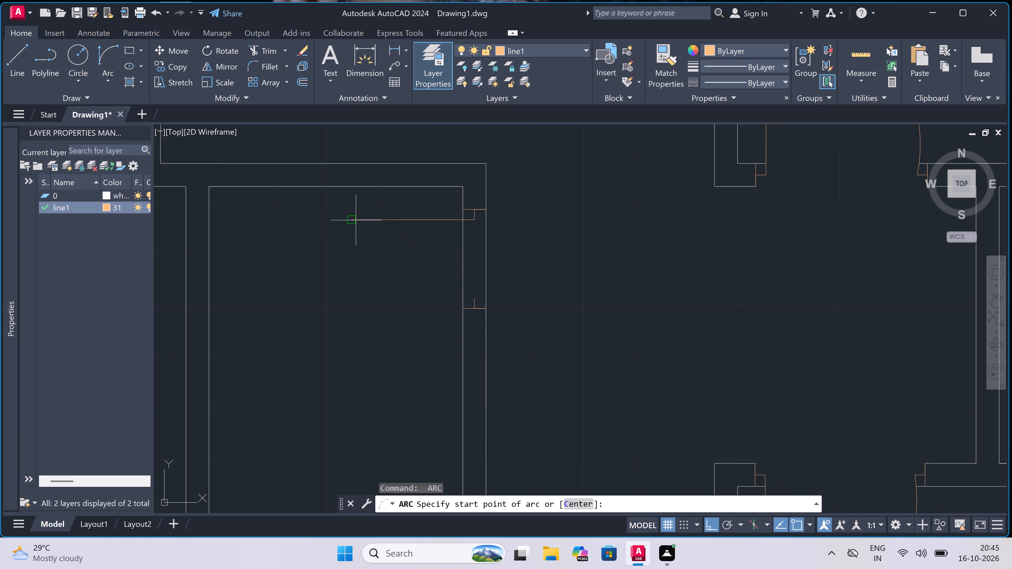
click(349, 219)
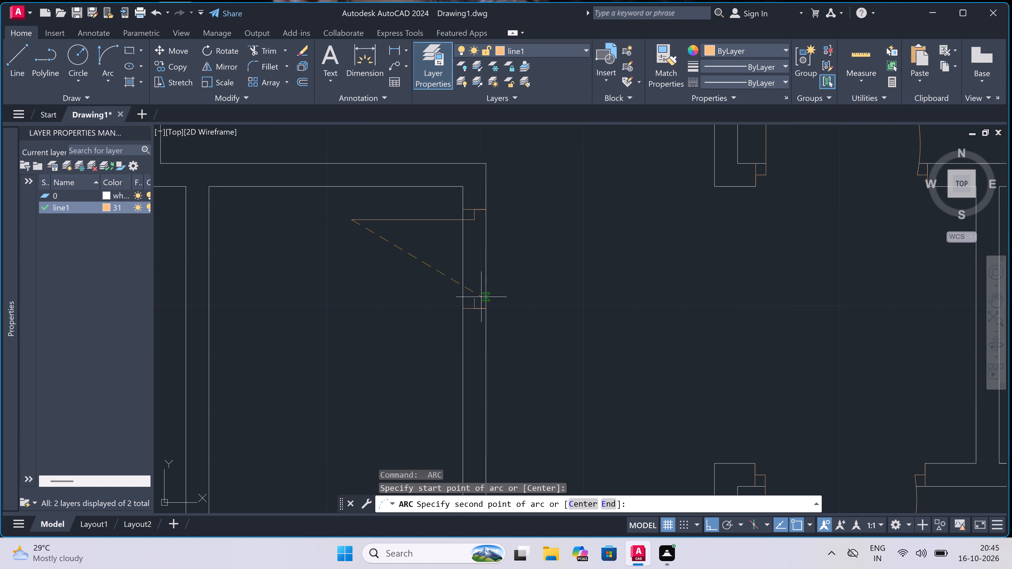
click(474, 297)
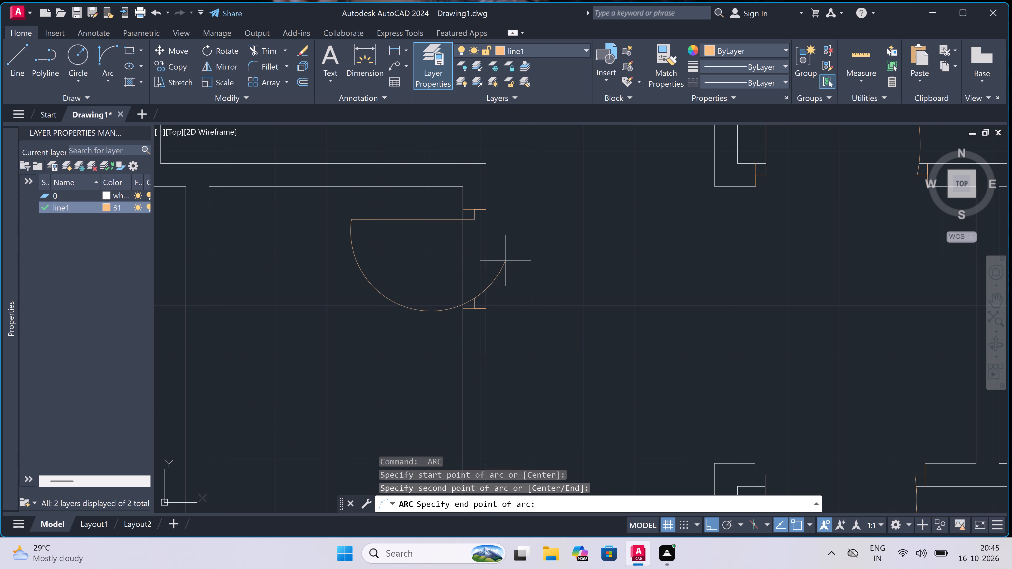
double_click(524, 268)
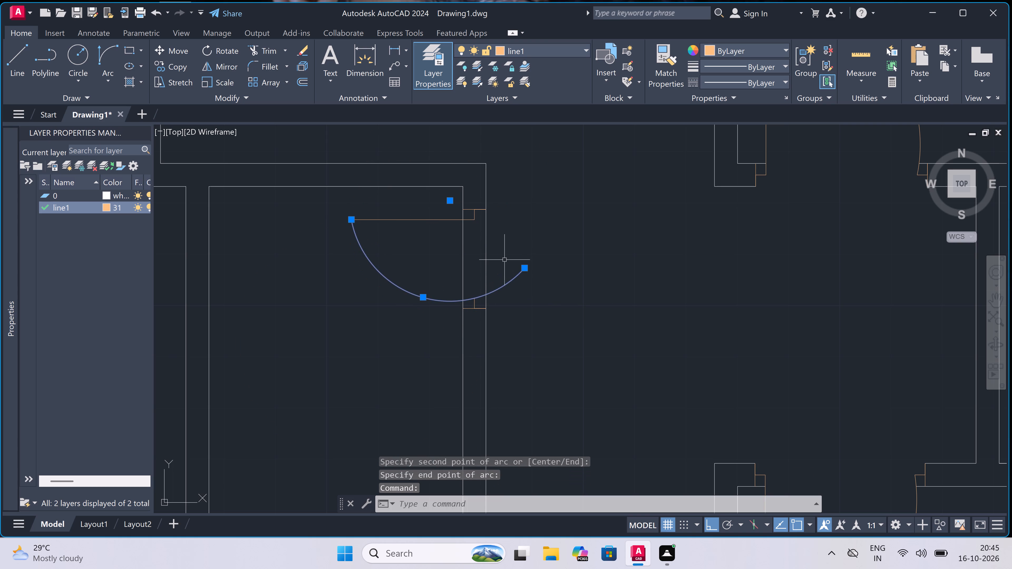
key(Escape)
Trim the wall lines across the right compartment's door opening and the part of the swing arc beyond the jamb stop.
key(t)
key(r)
key(space)
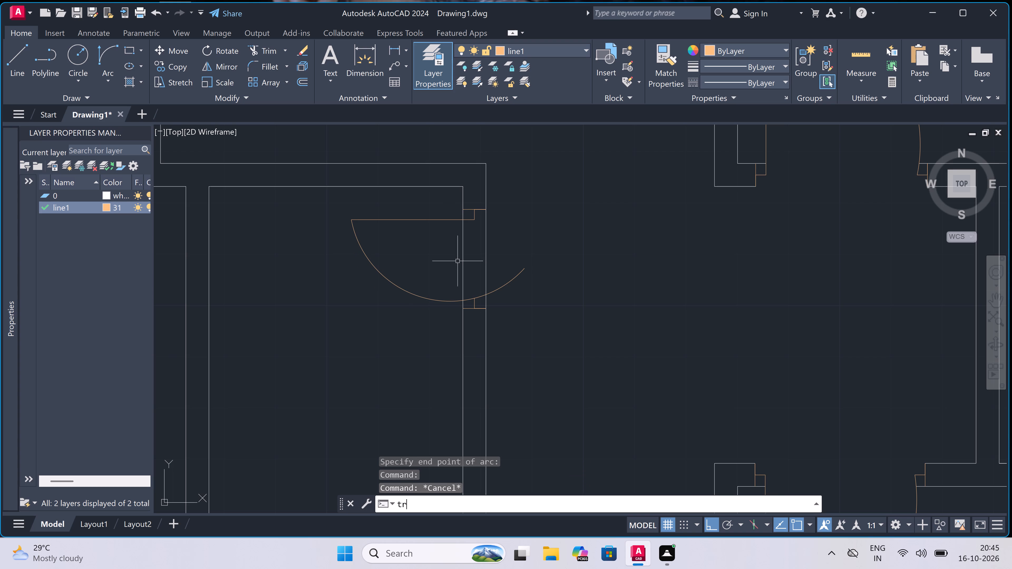
click(444, 253)
click(505, 300)
scroll(499, 286, down, 4)
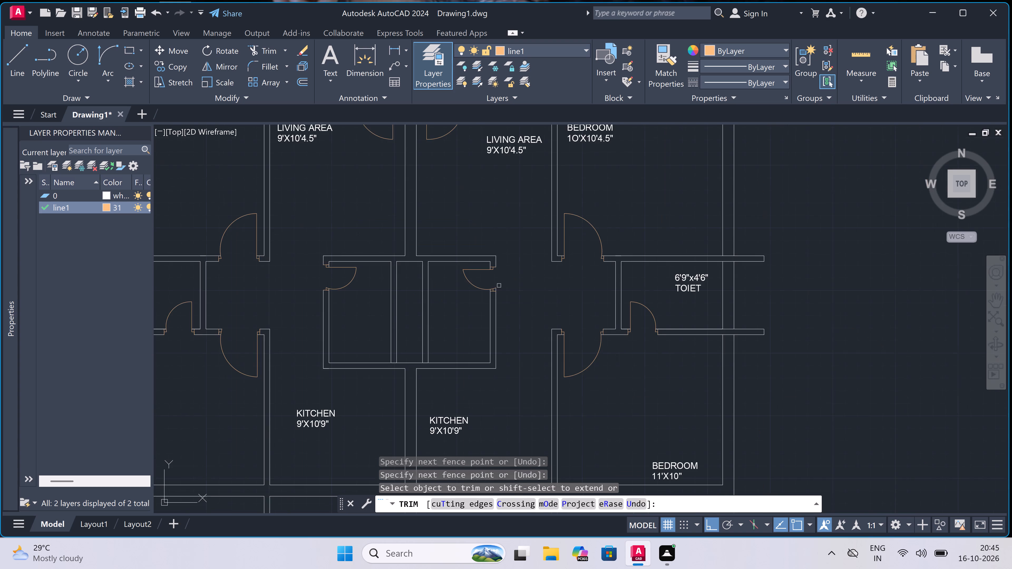
scroll(493, 289, up, 7)
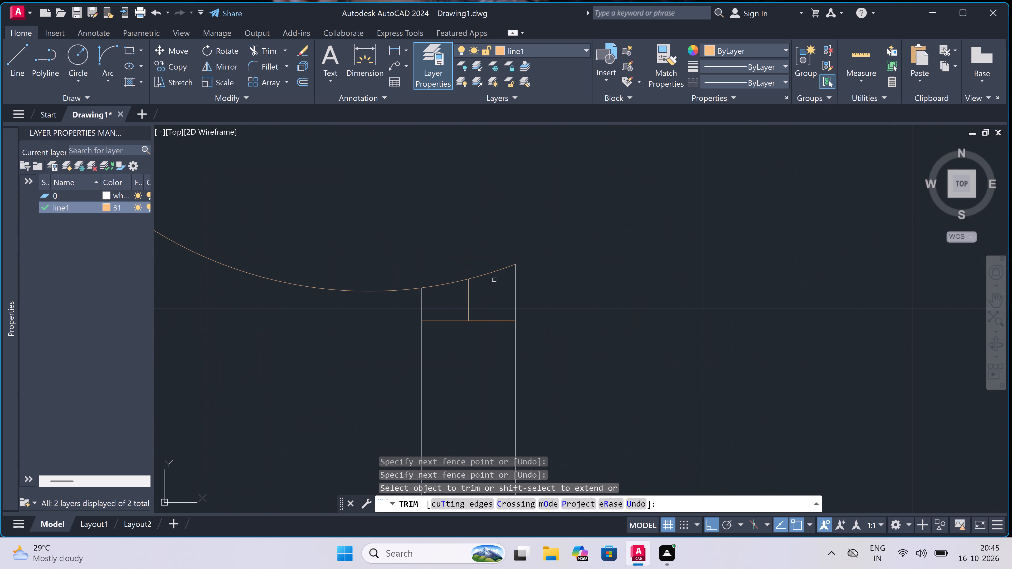
click(489, 272)
click(520, 293)
click(509, 281)
key(Escape)
Copy both TOILET 4'6"x6'9" labels and the duct cross from the upper central block to the lower one, matching the duct's upper right corner.
scroll(502, 268, down, 7)
scroll(486, 257, up, 2)
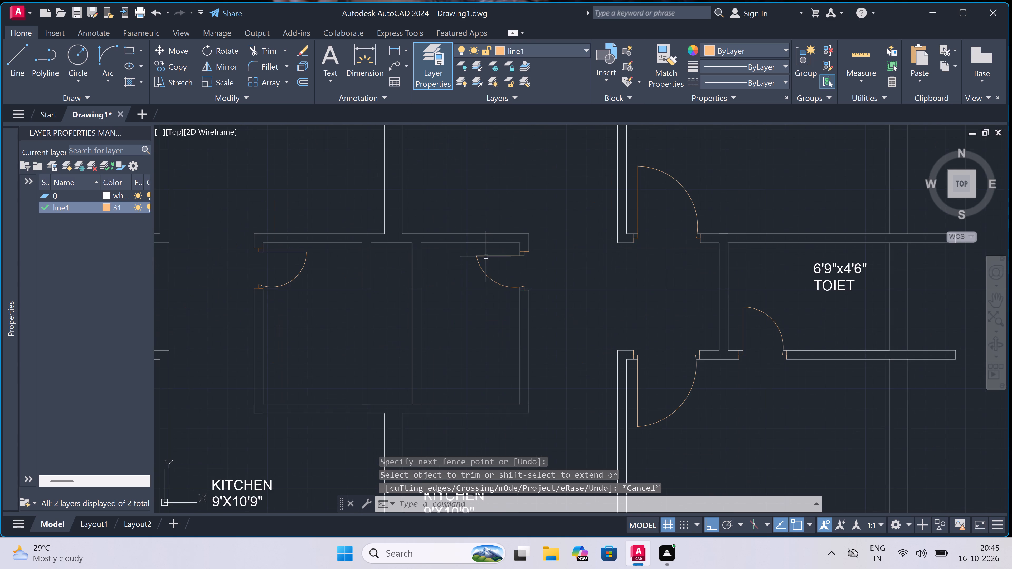
scroll(486, 257, down, 4)
scroll(475, 217, down, 2)
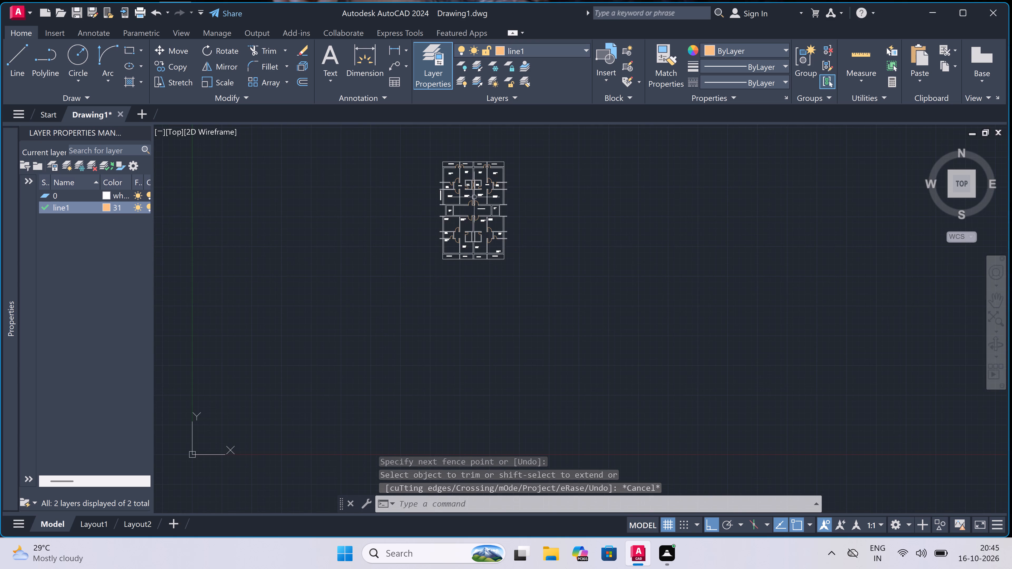
scroll(472, 191, up, 3)
scroll(472, 189, down, 2)
scroll(472, 183, up, 6)
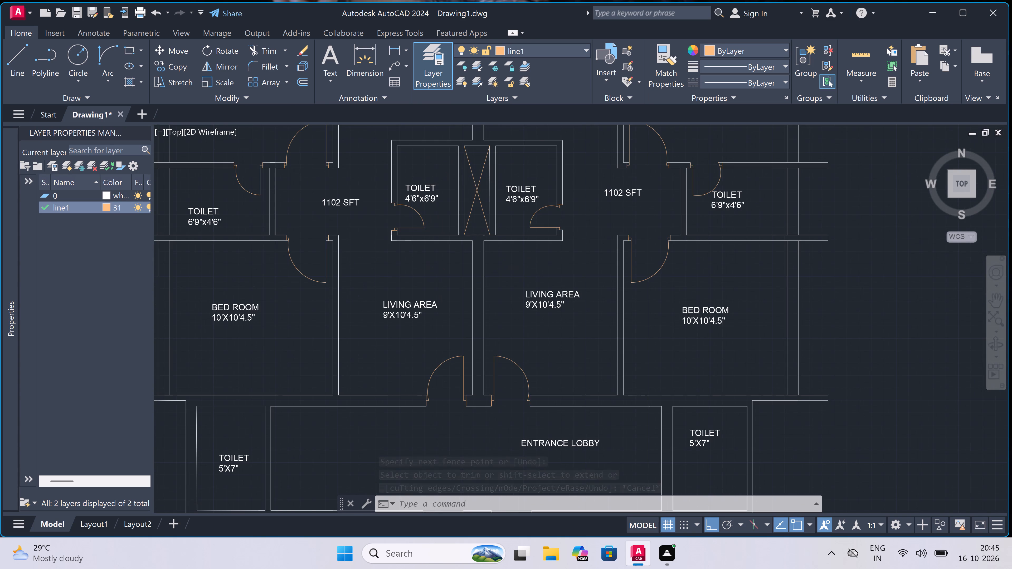
scroll(453, 183, up, 1)
click(386, 198)
scroll(388, 199, down, 4)
scroll(426, 163, up, 3)
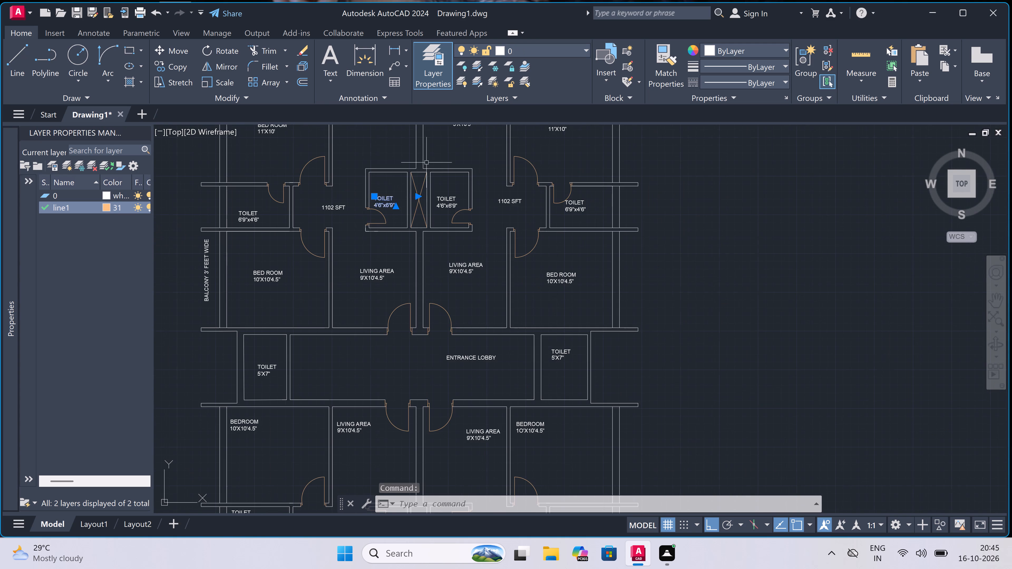
click(424, 232)
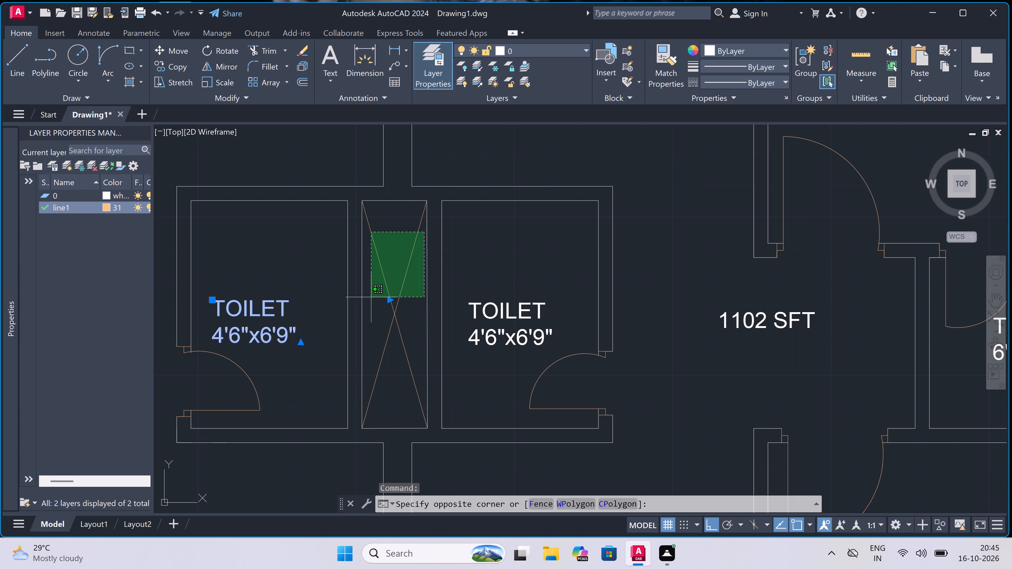
click(371, 298)
click(496, 300)
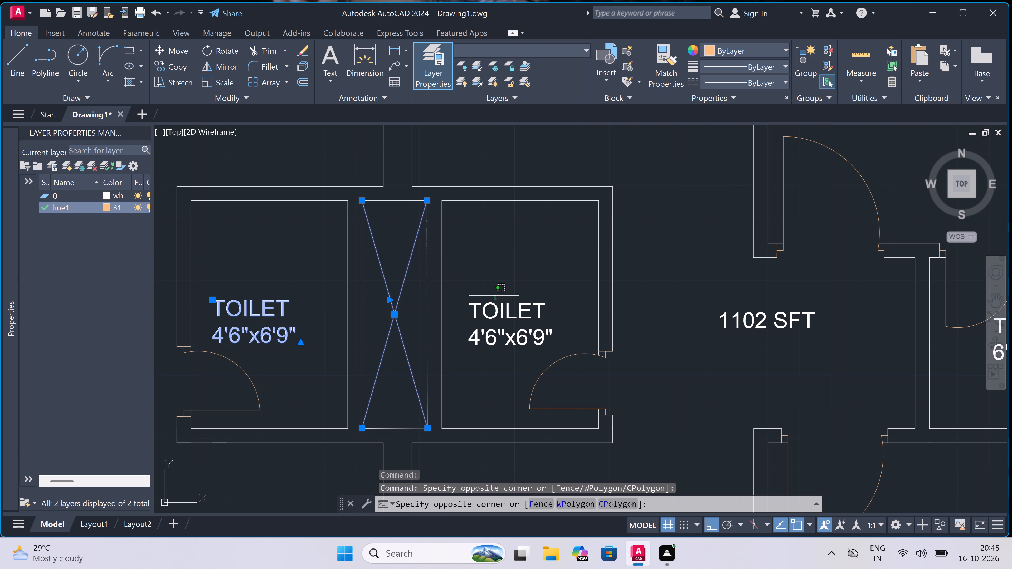
click(456, 318)
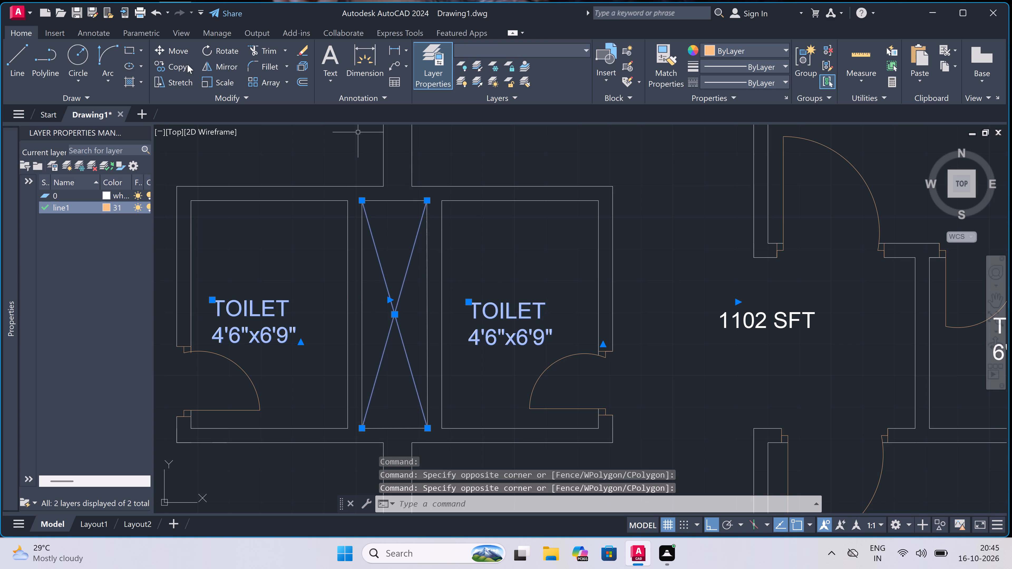
click(177, 64)
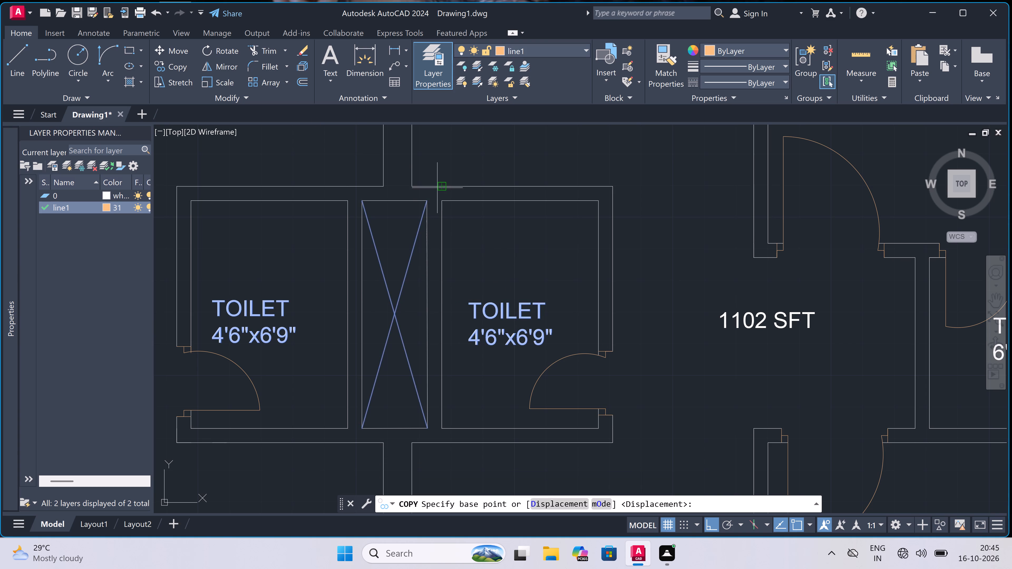
click(424, 202)
scroll(424, 202, down, 3)
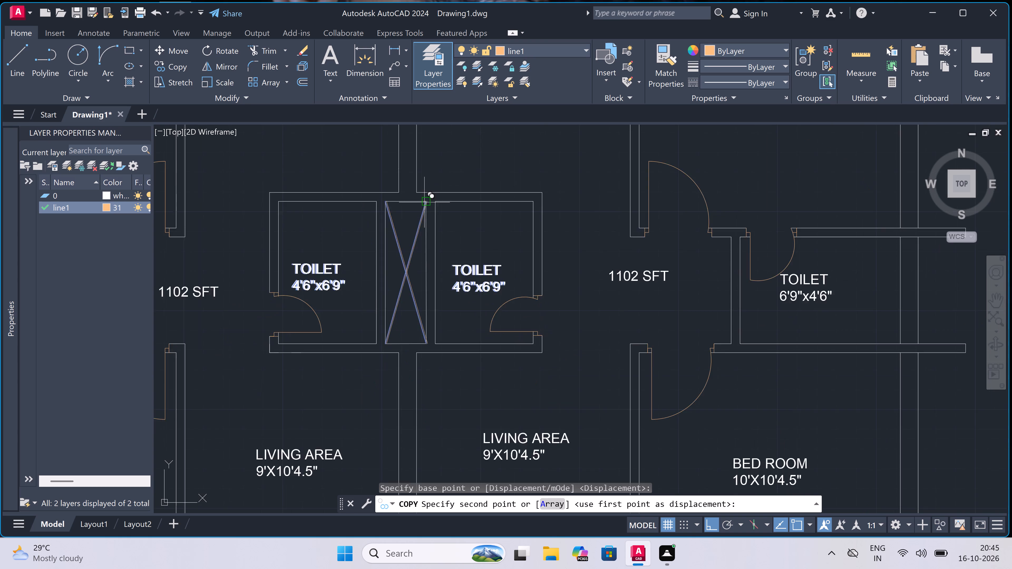
scroll(424, 202, down, 2)
scroll(424, 348, up, 4)
scroll(429, 292, up, 3)
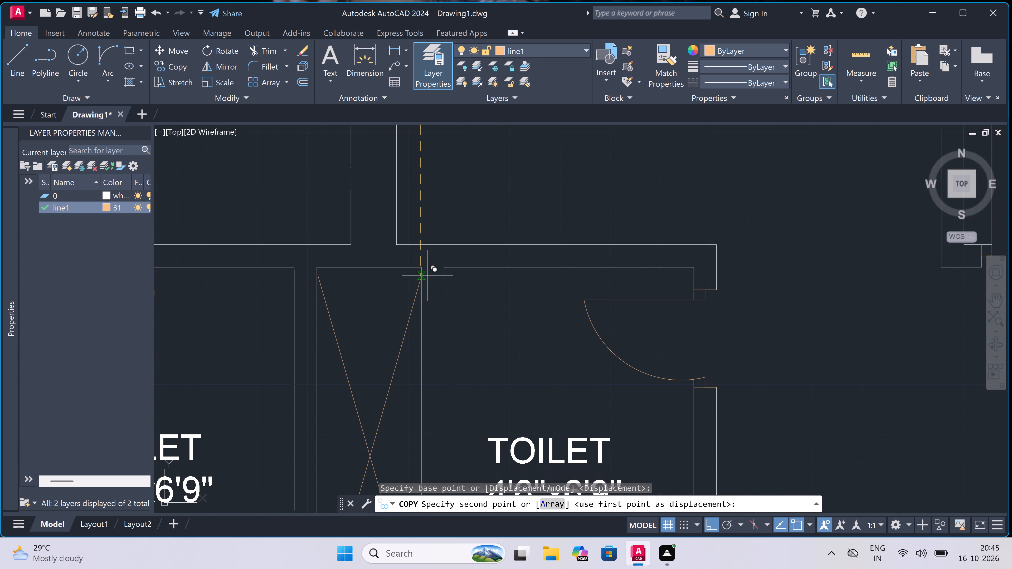
click(422, 268)
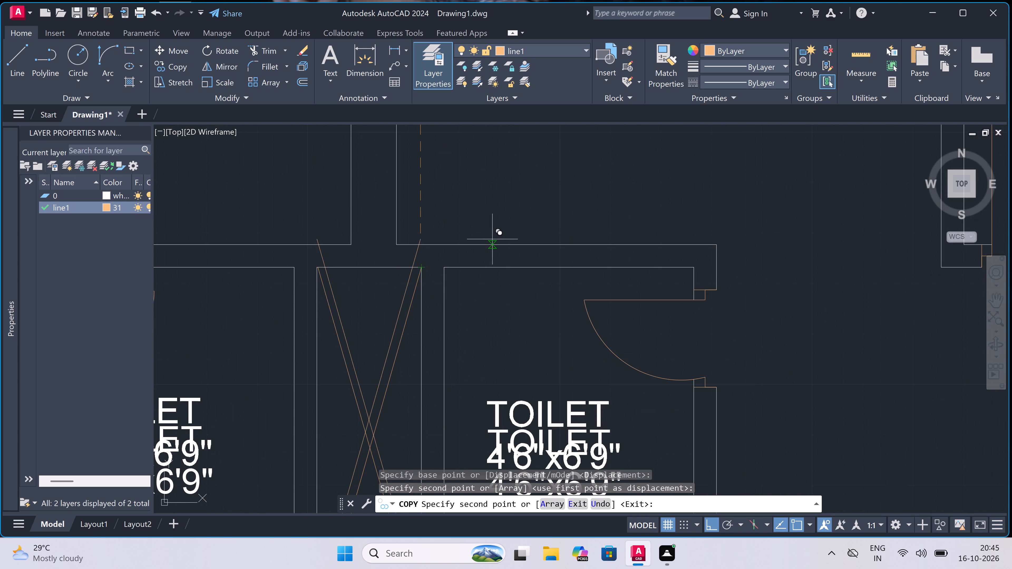
key(Escape)
Draw the hinge jamb across the lower left bedroom–balcony wall near its right end, with a 2" stop from its midpoint and 2' leaf into the balcony.
scroll(493, 239, down, 4)
scroll(493, 240, up, 2)
scroll(493, 240, down, 2)
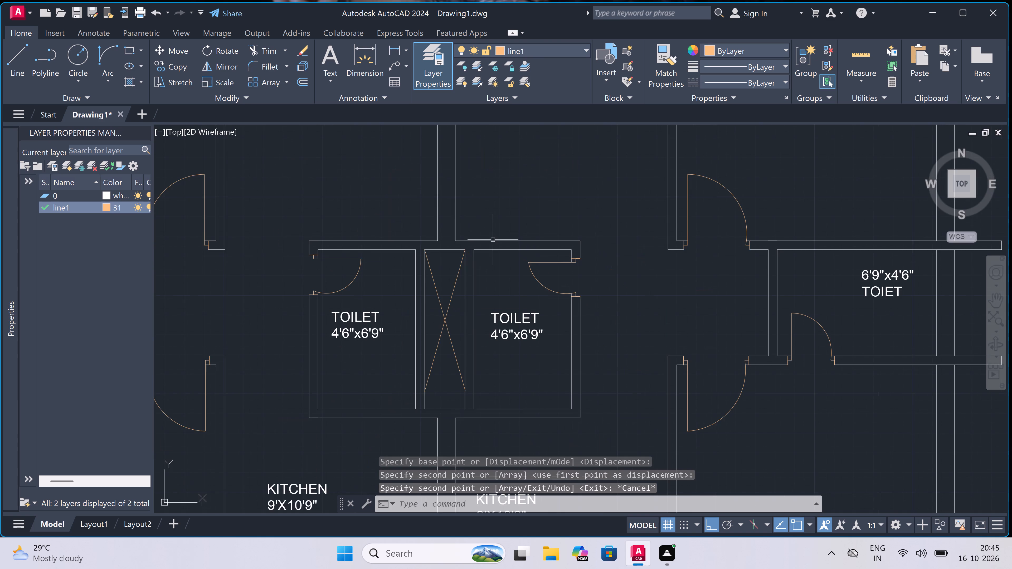
scroll(493, 240, down, 2)
scroll(463, 254, up, 2)
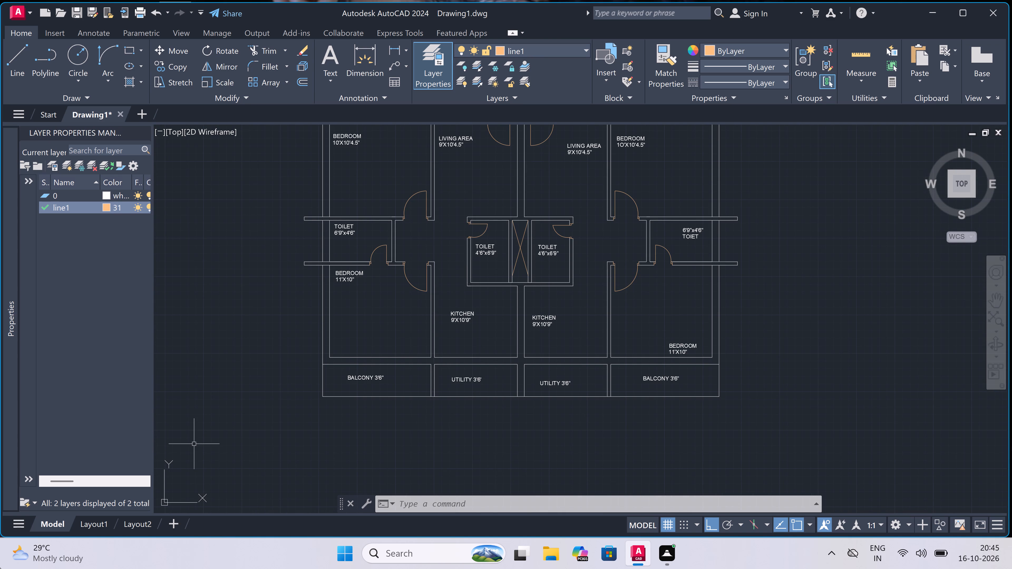
key(l)
key(space)
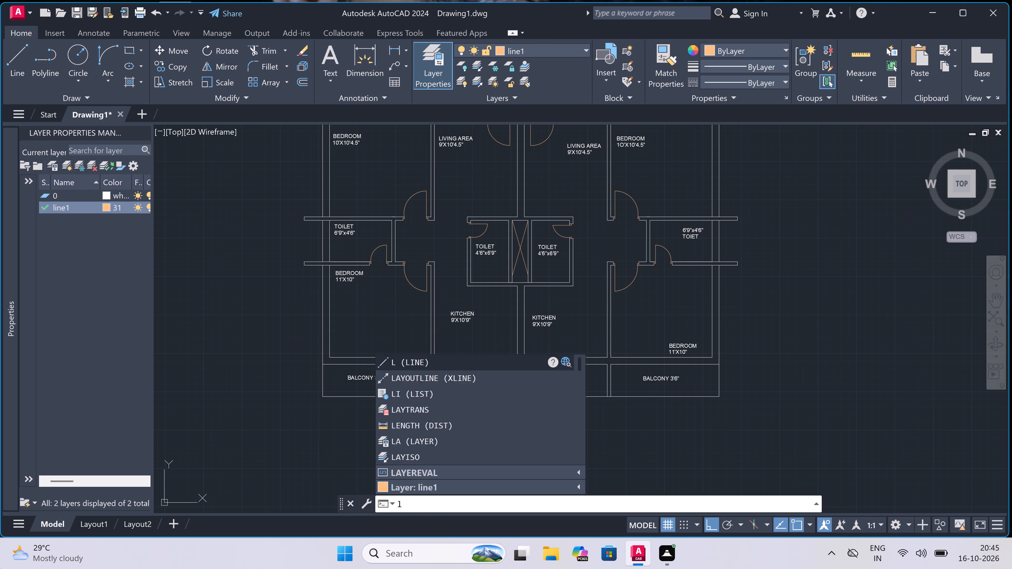
scroll(430, 386, up, 3)
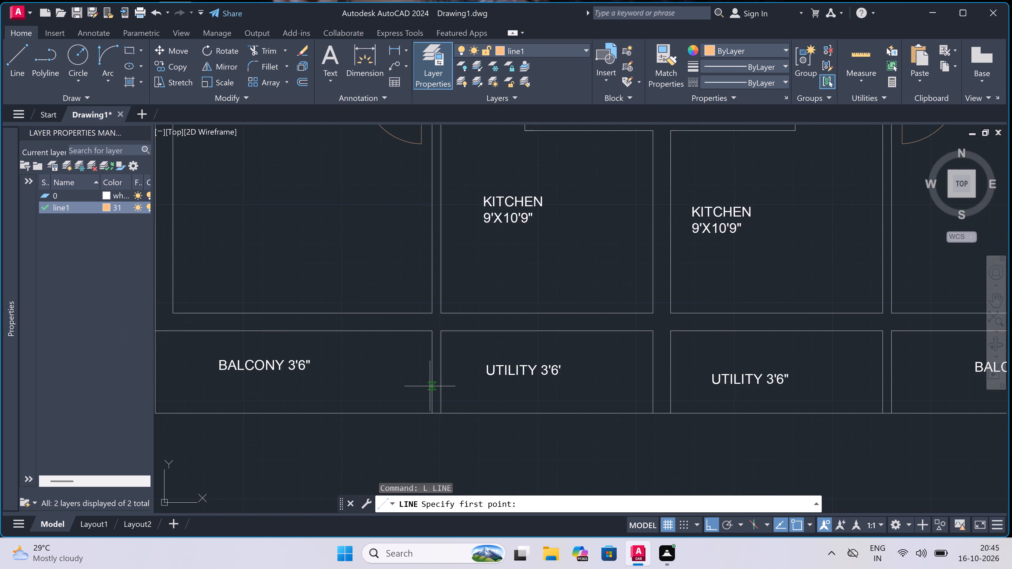
scroll(398, 310, up, 1)
double_click(425, 287)
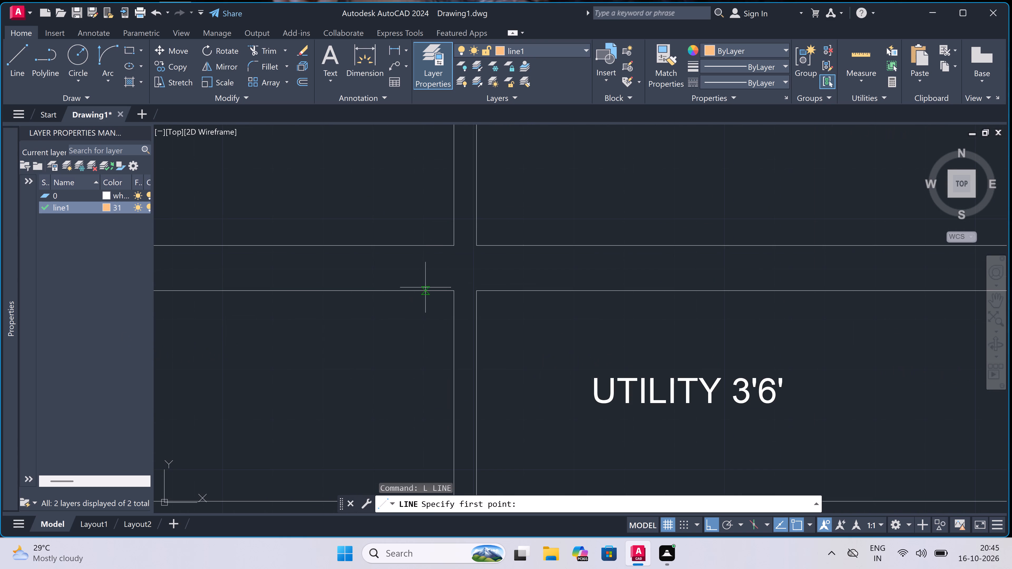
click(428, 248)
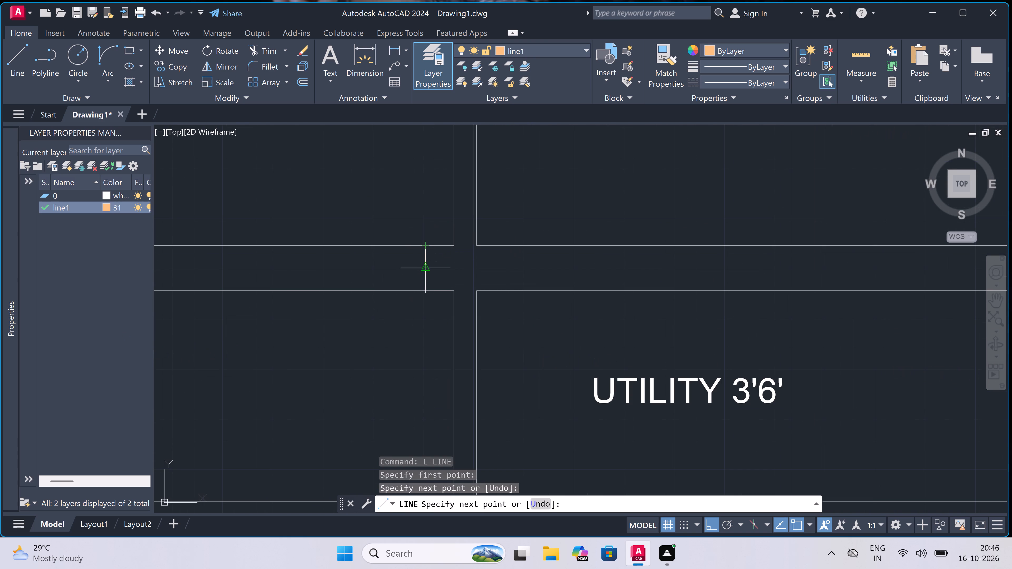
click(425, 268)
text(2")
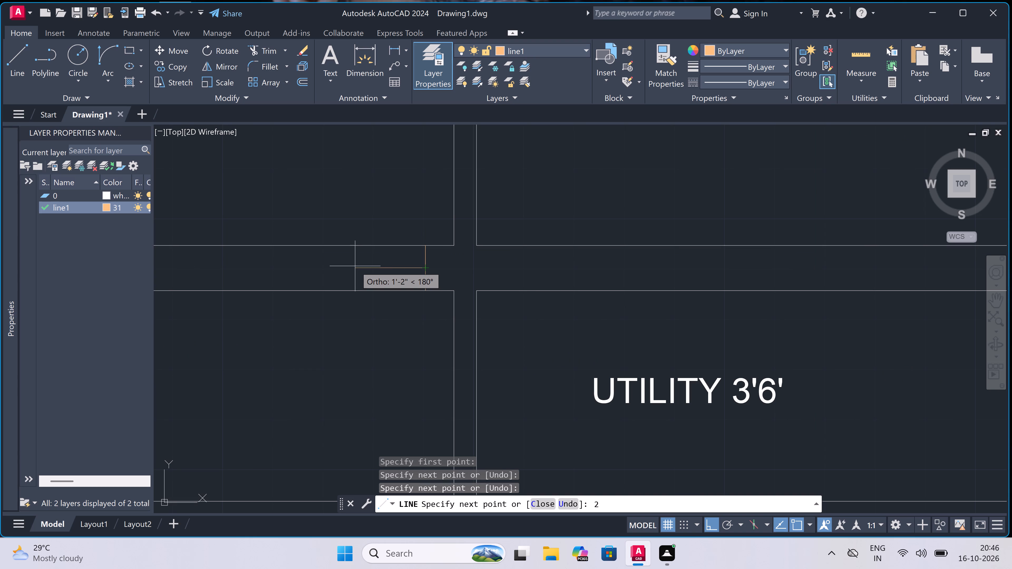
key(space)
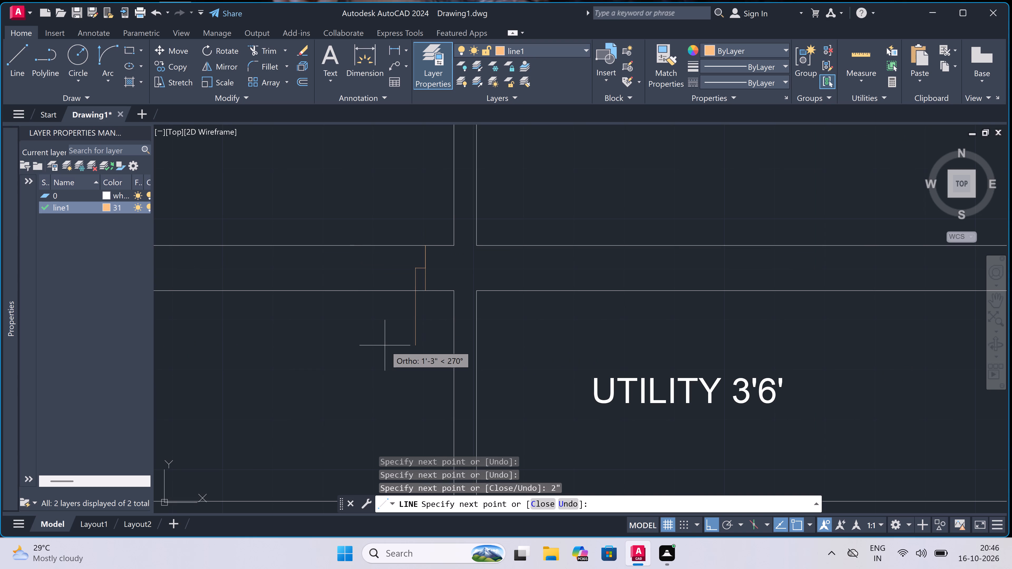
text(2')
key(space)
key(Escape)
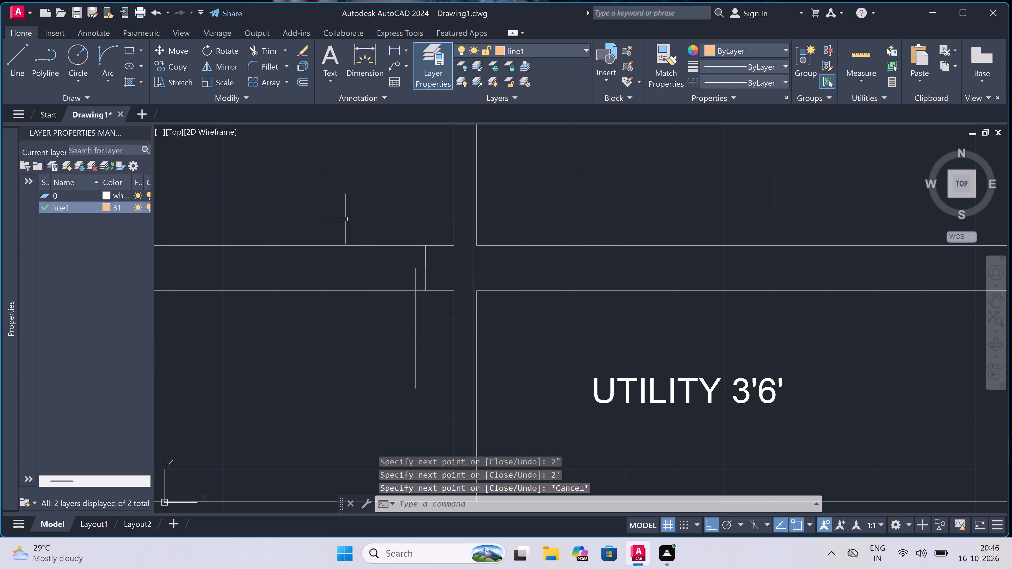
Draw the opposite jamb line across the same bedroom–balcony wall, with a 2" stop from its midpoint toward the leaf.
key(space)
click(317, 247)
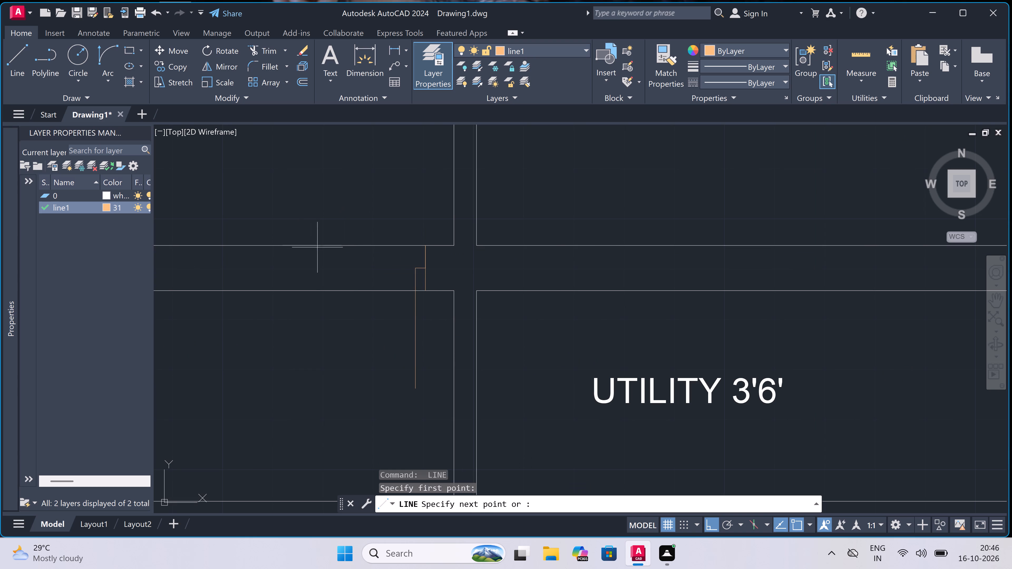
click(314, 297)
click(316, 267)
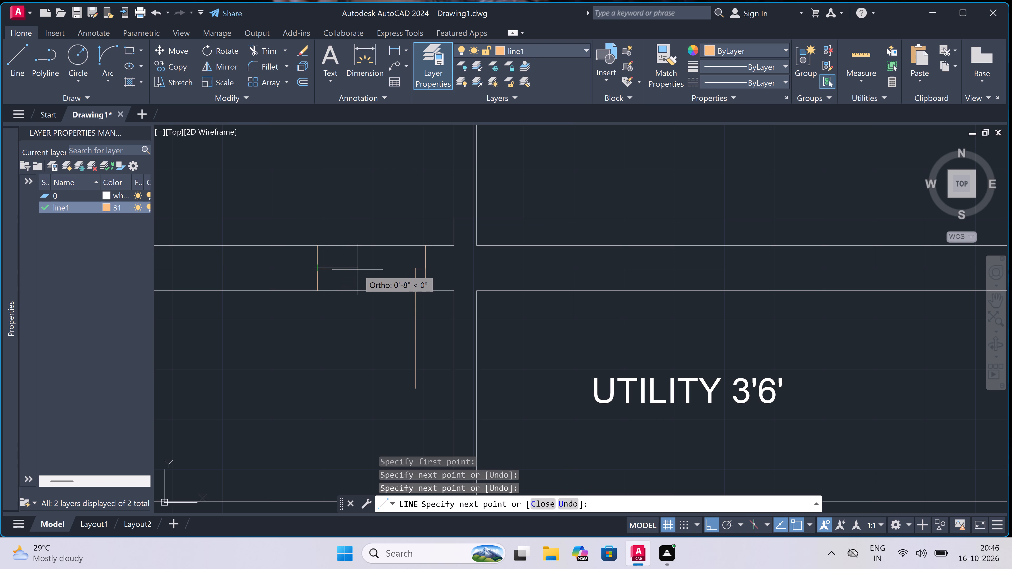
key(2)
key(shift+quotedbl)
key(space)
key(Escape)
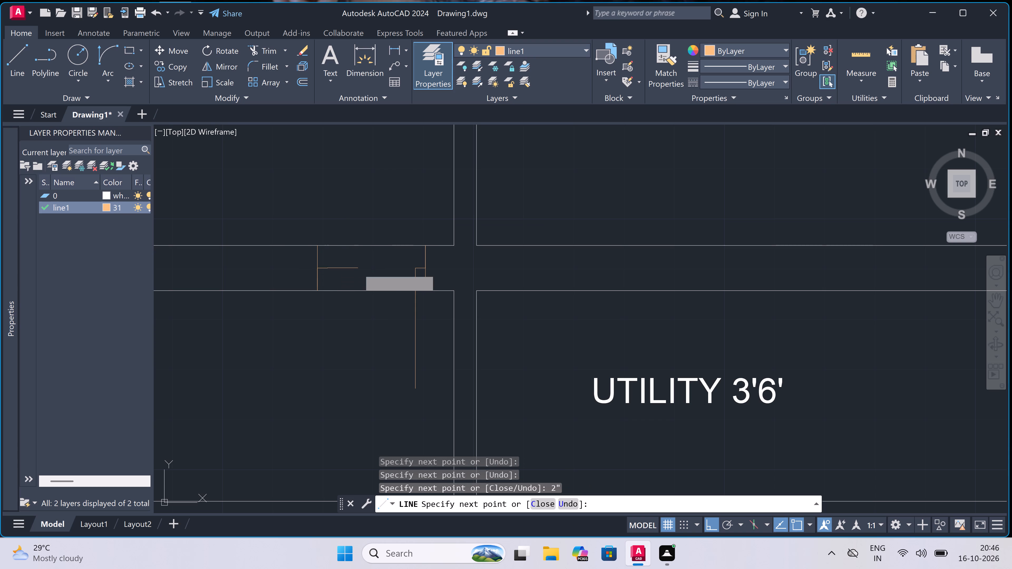
Draw a start-end-direction swing arc from the balcony leaf's free end to the end of the opposite jamb's stop.
click(100, 53)
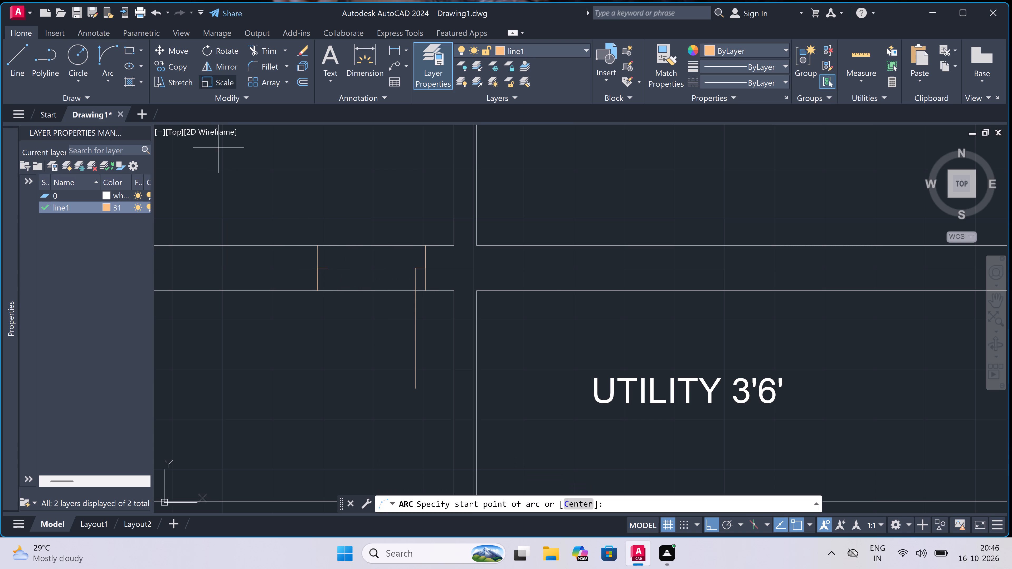
click(411, 391)
click(325, 269)
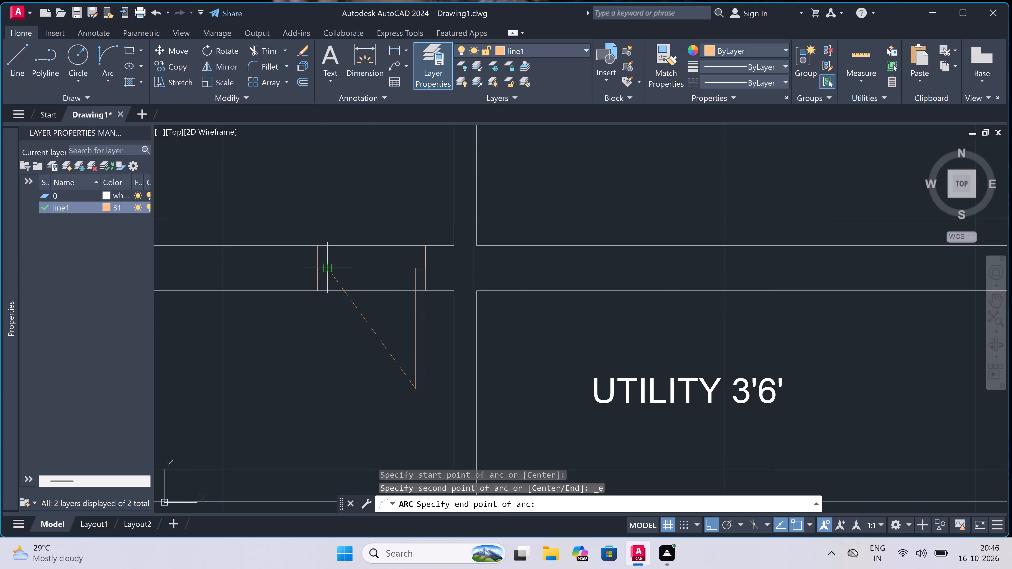
double_click(278, 323)
Trim both wall lines across the left balcony's door opening.
key(t)
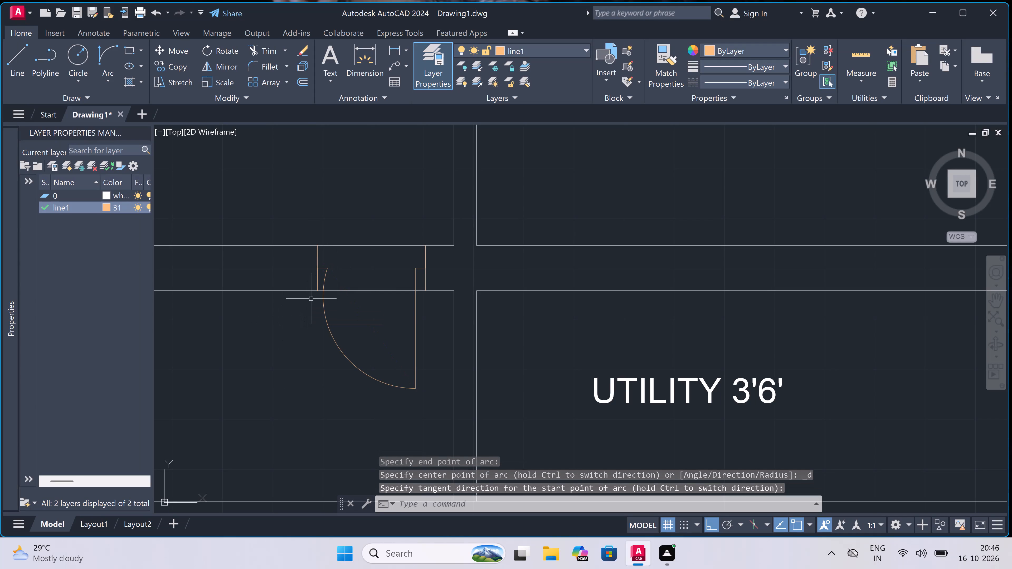
key(r)
key(space)
click(359, 220)
double_click(358, 327)
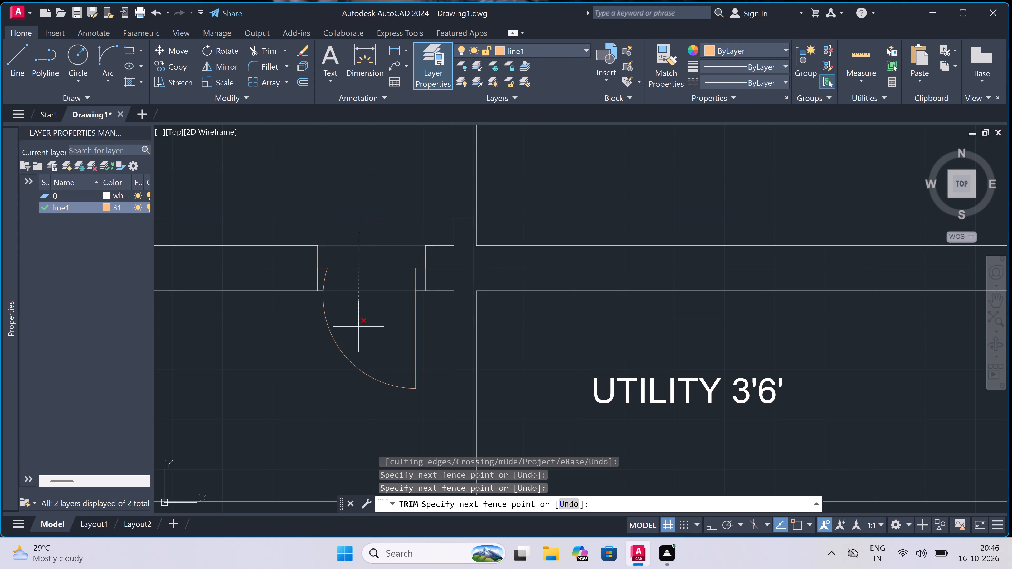
key(Escape)
Draw the hinge jamb across the left kitchen–utility wall near its left end, with a 2" stop from its midpoint and 2' leaf into the utility.
scroll(375, 271, down, 3)
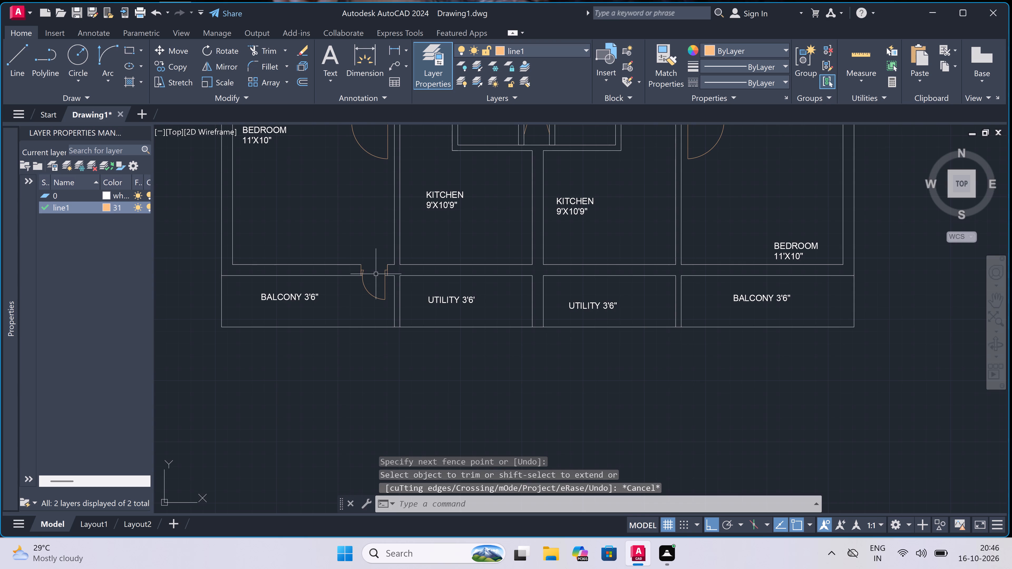
text(l)
key(space)
scroll(372, 265, up, 2)
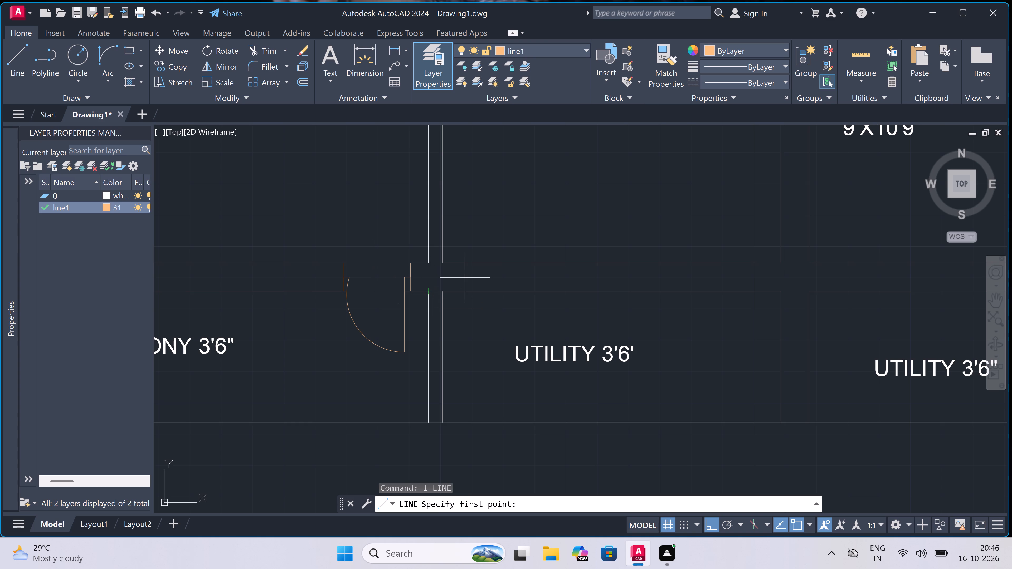
scroll(468, 275, up, 1)
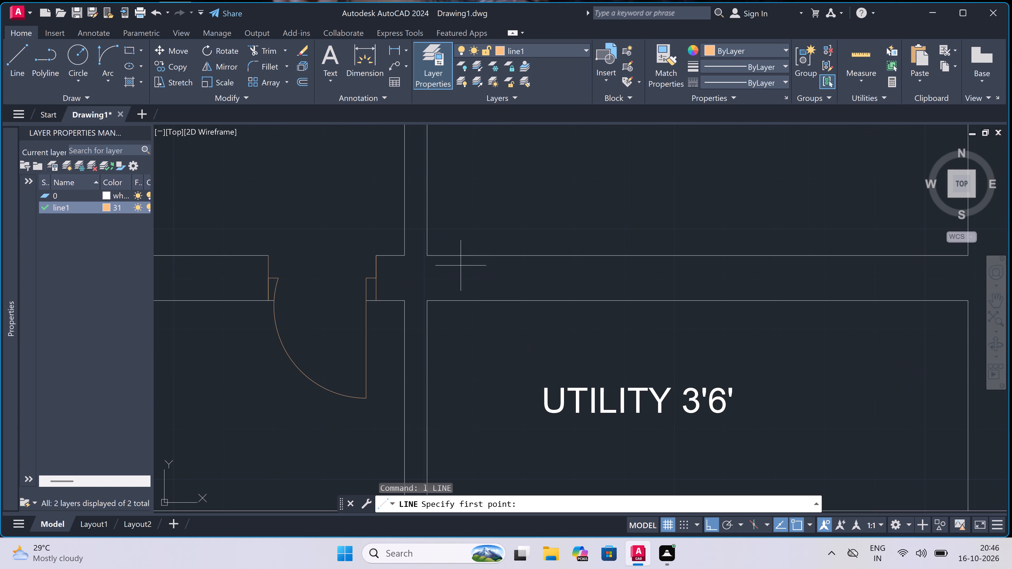
click(454, 260)
click(454, 301)
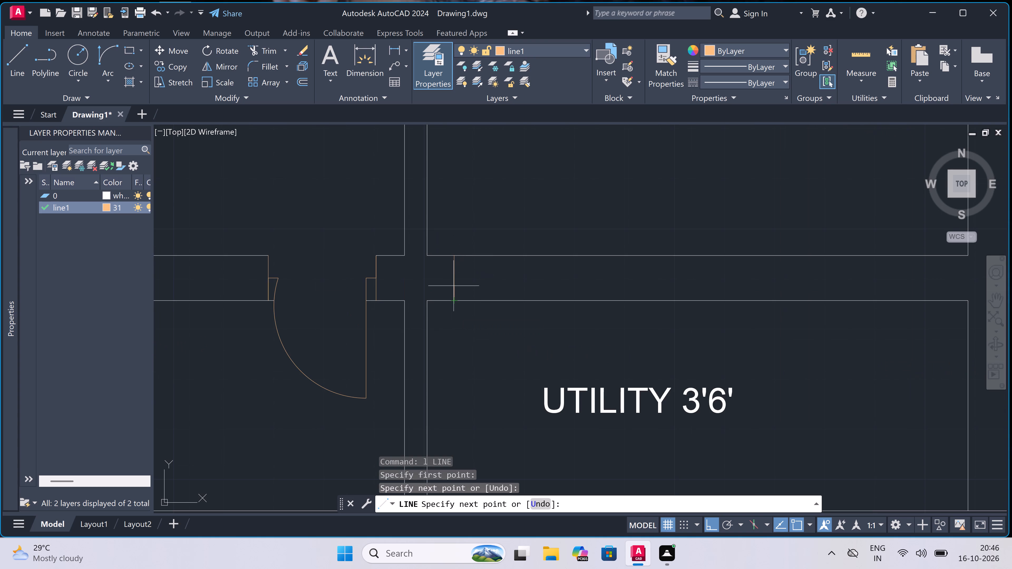
click(454, 278)
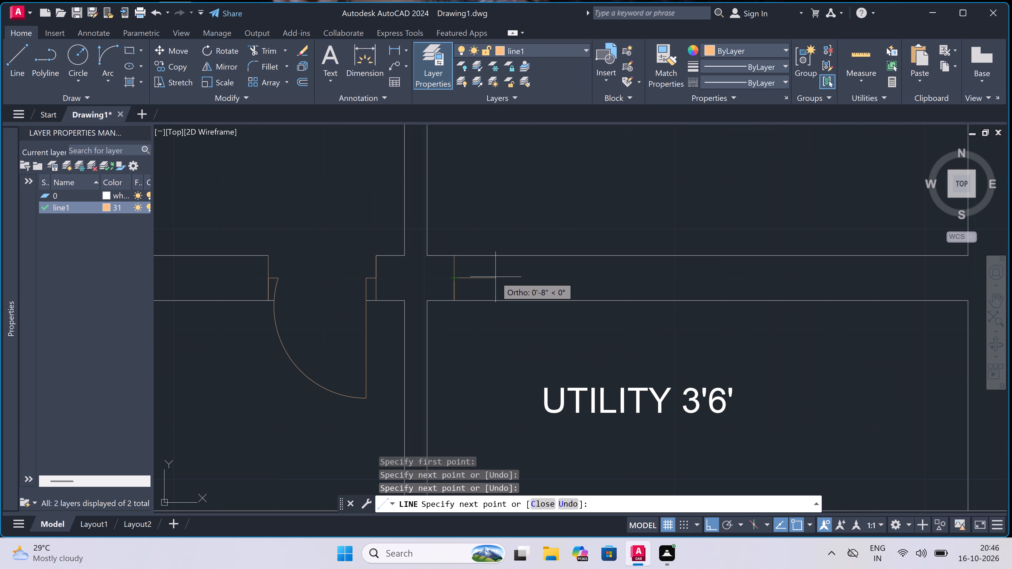
text(2")
key(space)
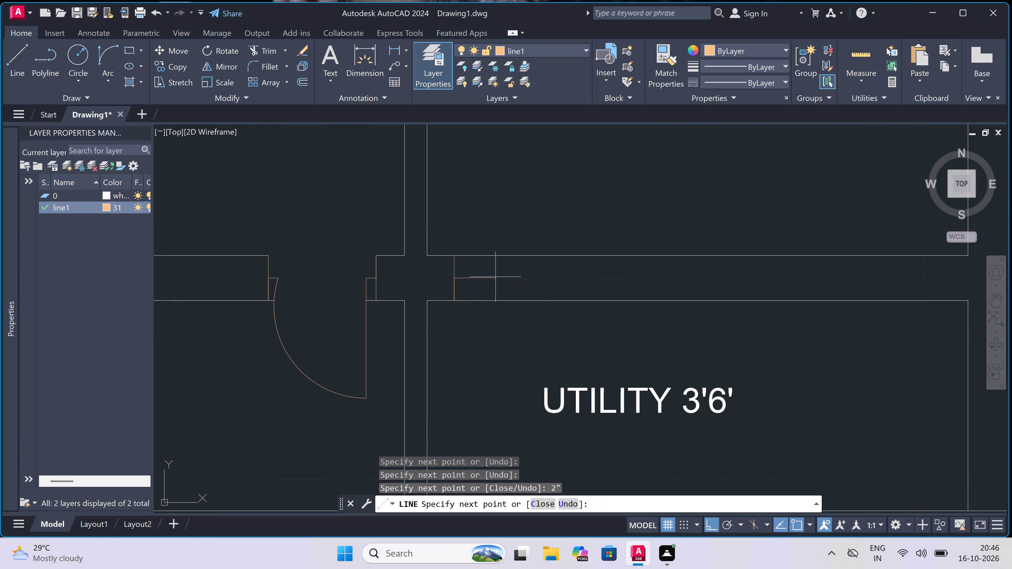
text(2')
key(space)
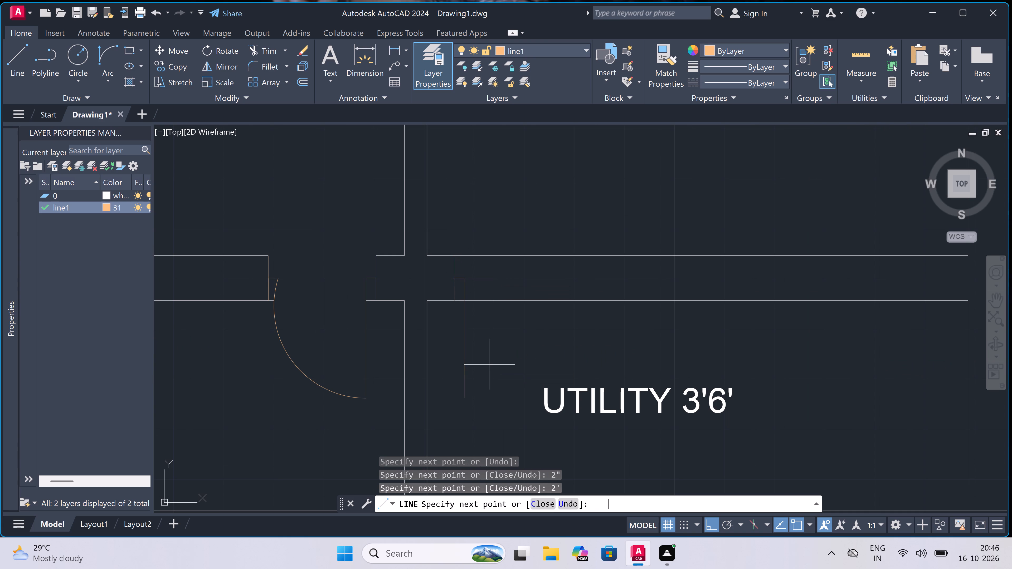
key(Escape)
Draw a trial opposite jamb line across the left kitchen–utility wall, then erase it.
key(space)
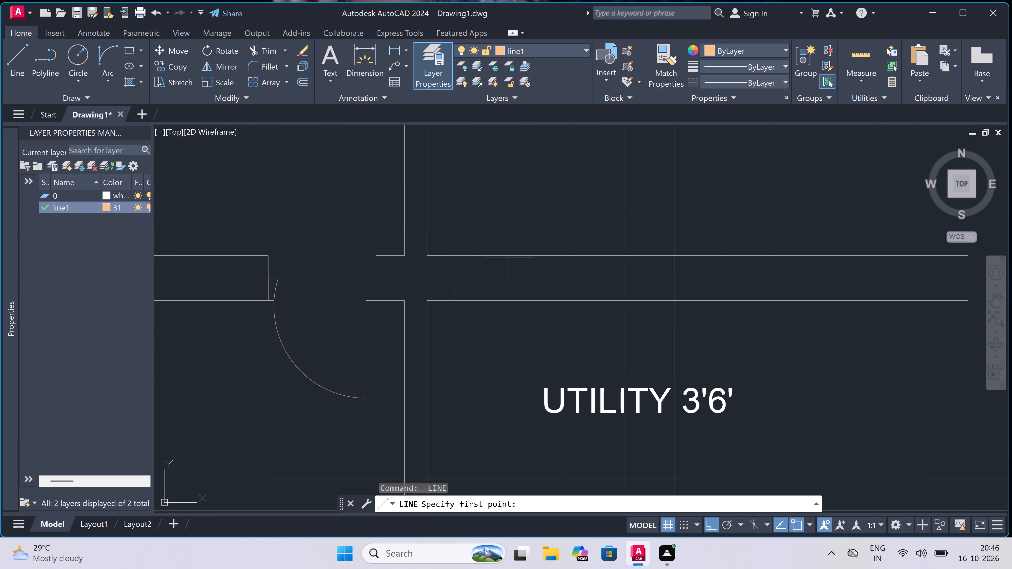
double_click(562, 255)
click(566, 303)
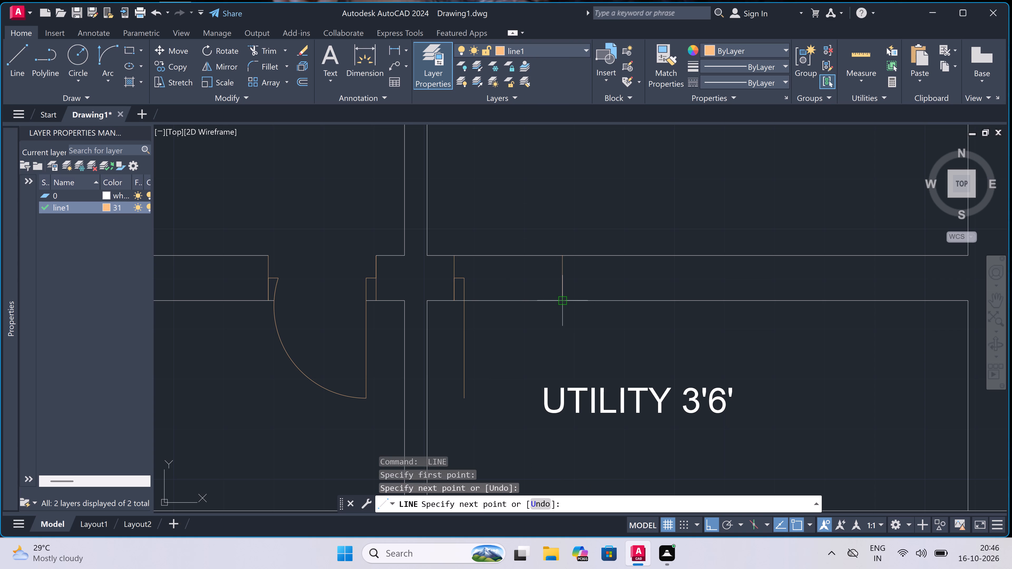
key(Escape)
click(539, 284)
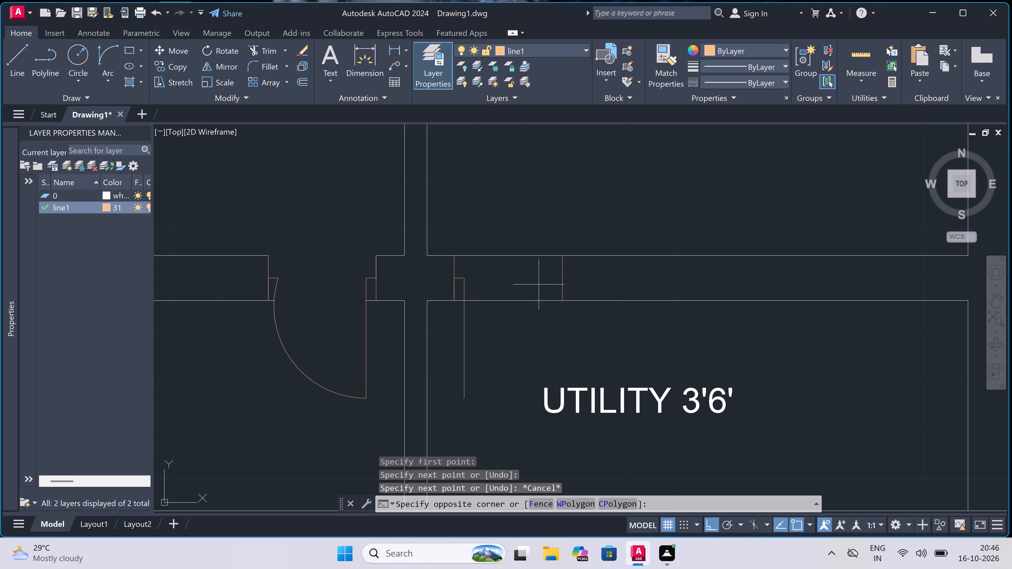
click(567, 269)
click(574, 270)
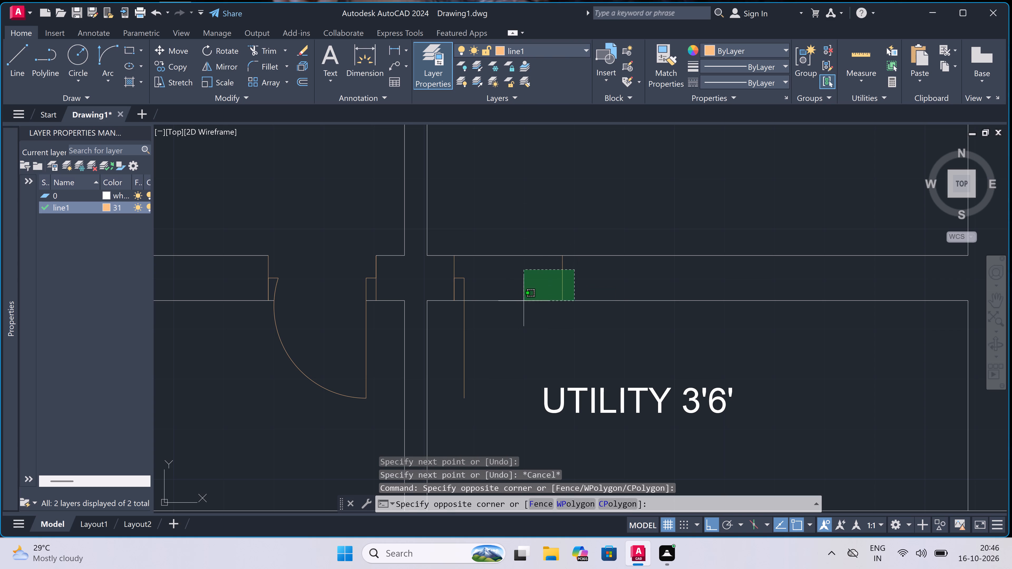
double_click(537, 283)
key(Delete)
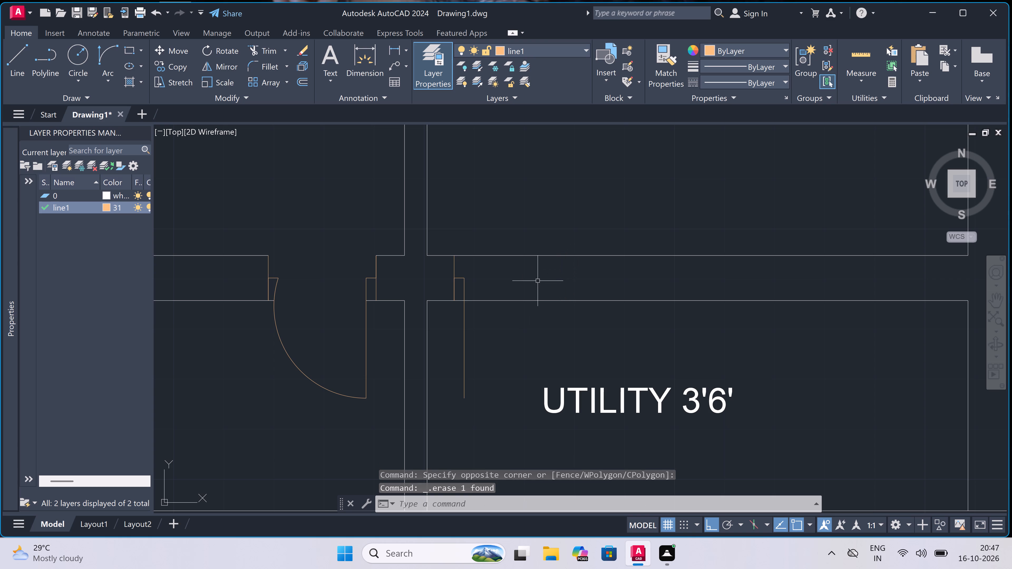
Draw the opposite jamb line across the left kitchen–utility wall, slightly farther from the leaf, with a 2" stop from its midpoint toward the leaf.
key(l)
key(space)
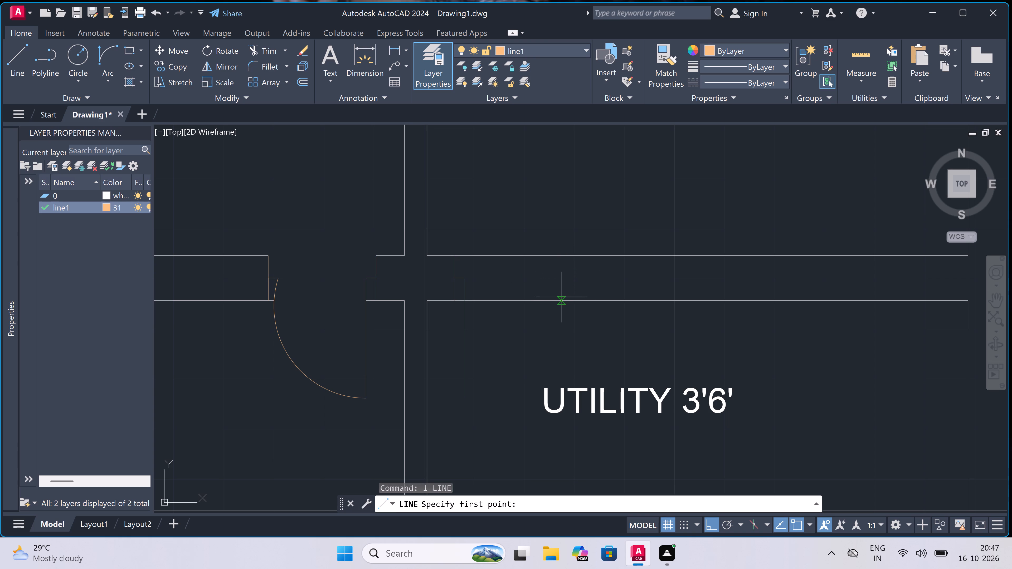
click(571, 300)
triple_click(576, 259)
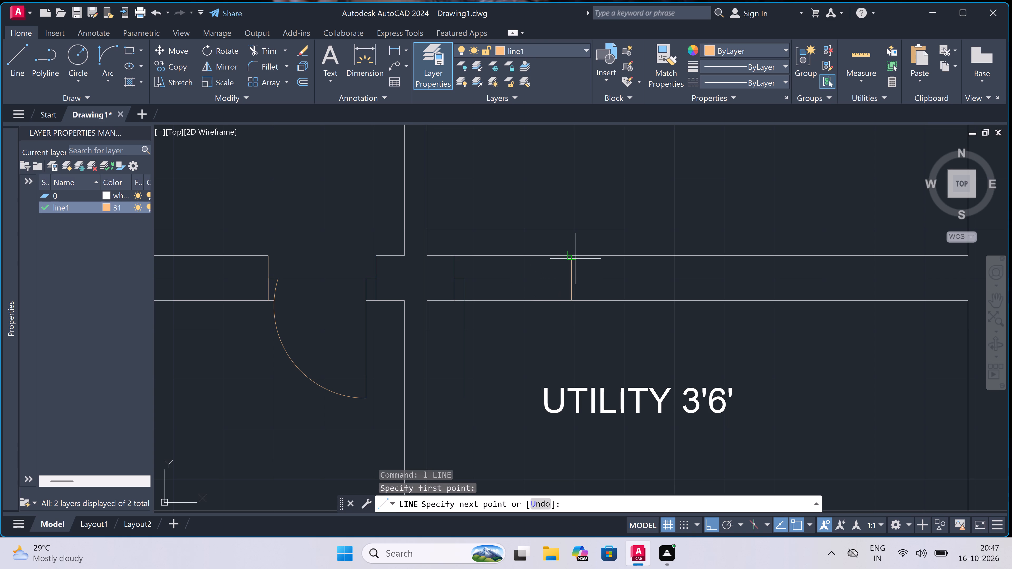
click(575, 277)
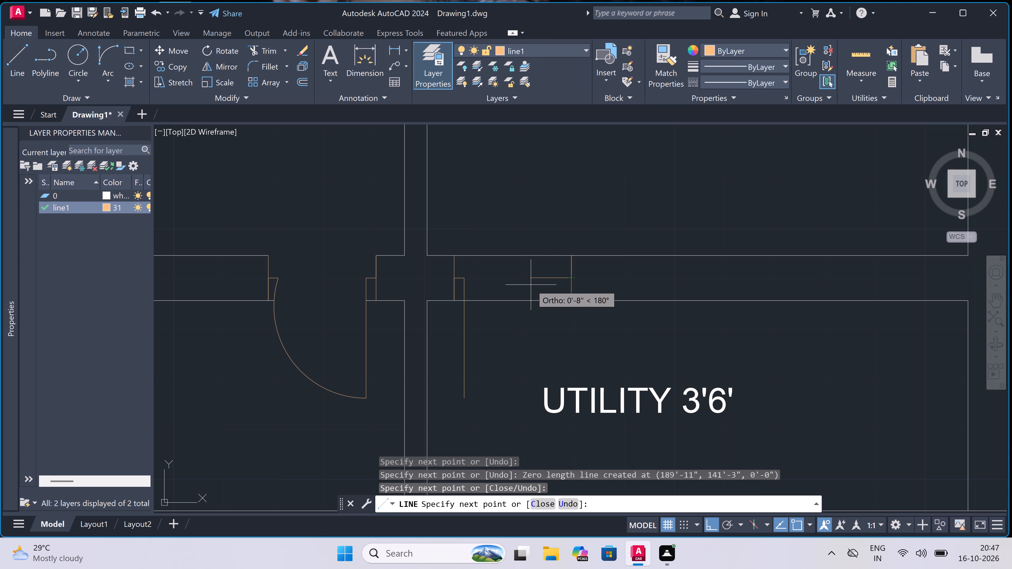
text(2")
key(space)
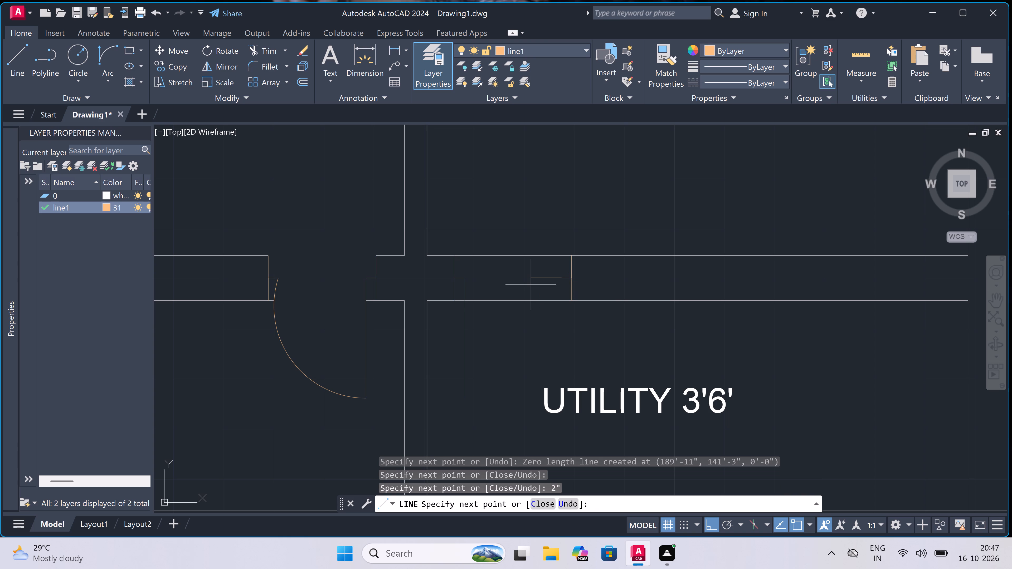
key(Escape)
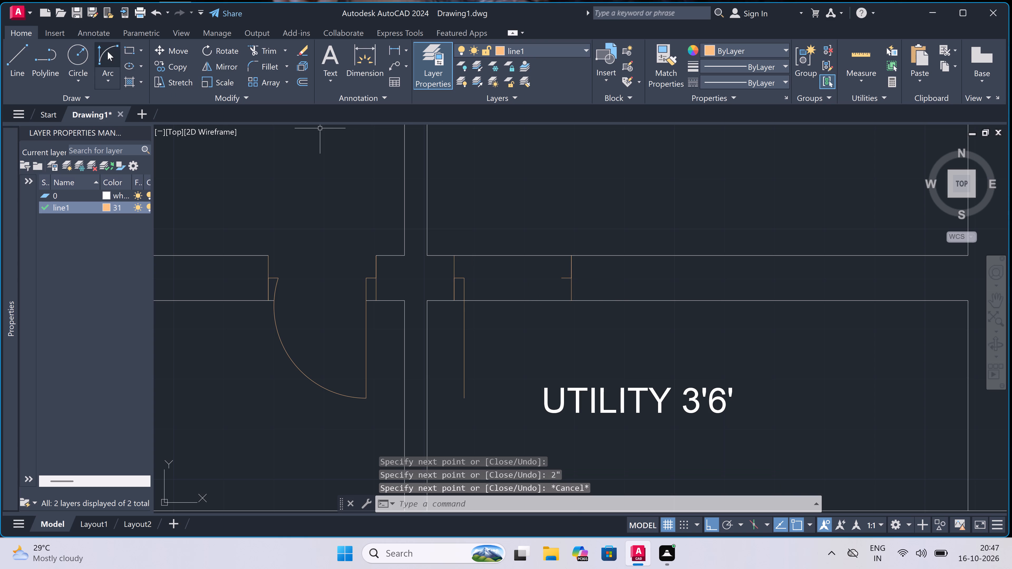
Draw a start-end-direction swing arc from the left utility leaf's free end to the end of the opposite jamb's stop.
double_click(108, 52)
scroll(537, 387, up, 1)
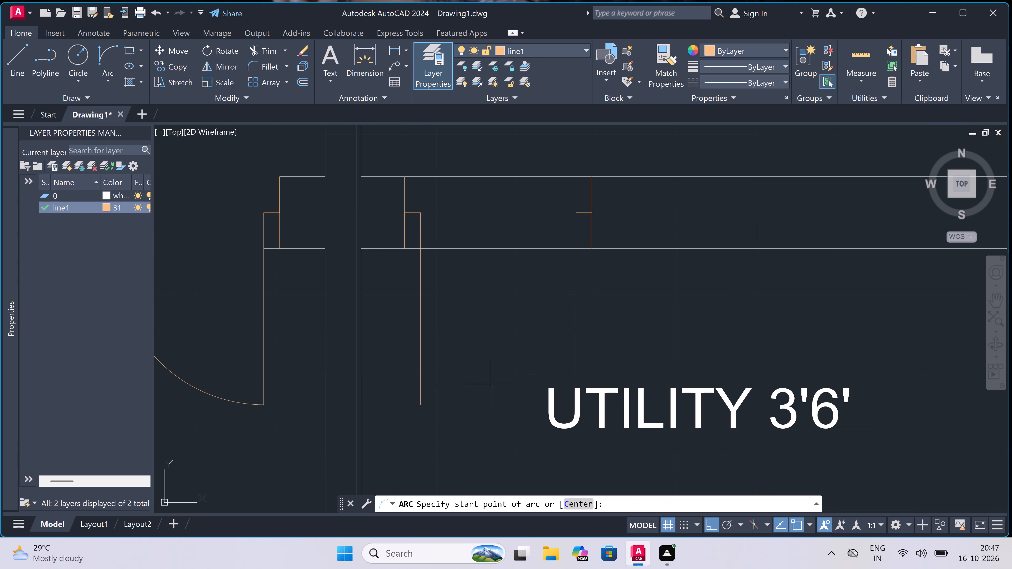
double_click(422, 405)
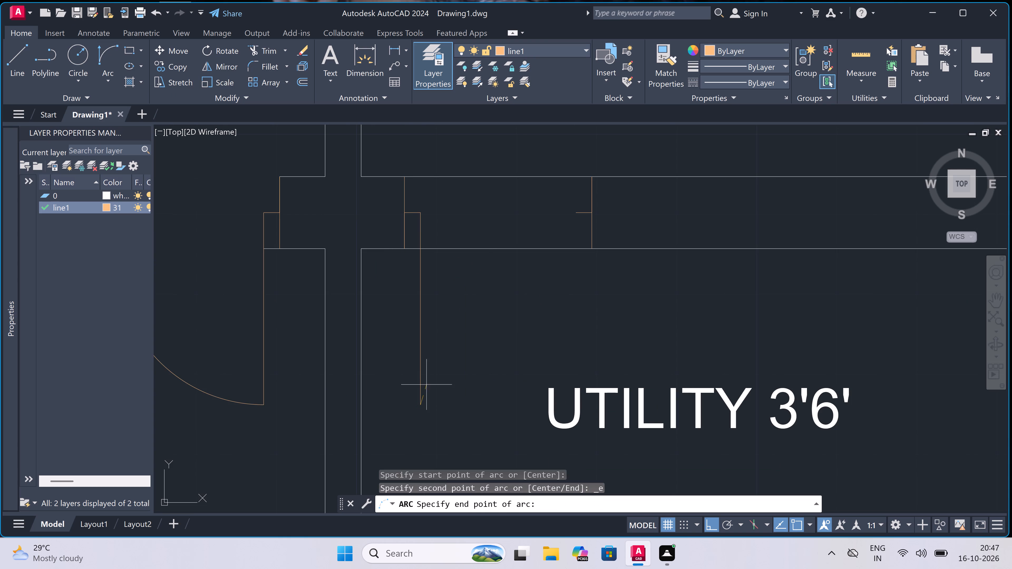
click(575, 209)
click(625, 293)
Trim both wall lines across the left utility's door opening.
key(t)
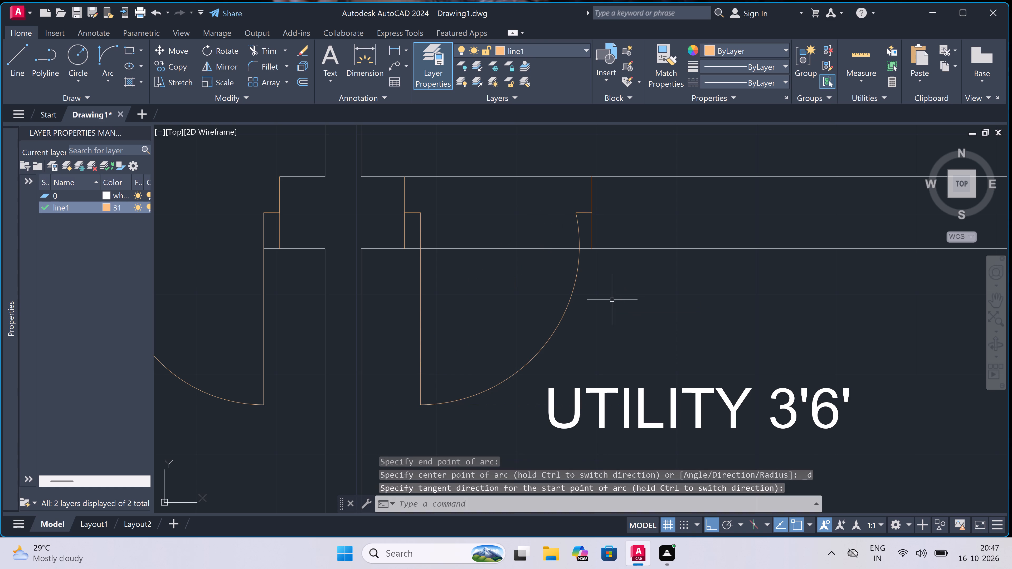
key(r)
key(space)
double_click(477, 159)
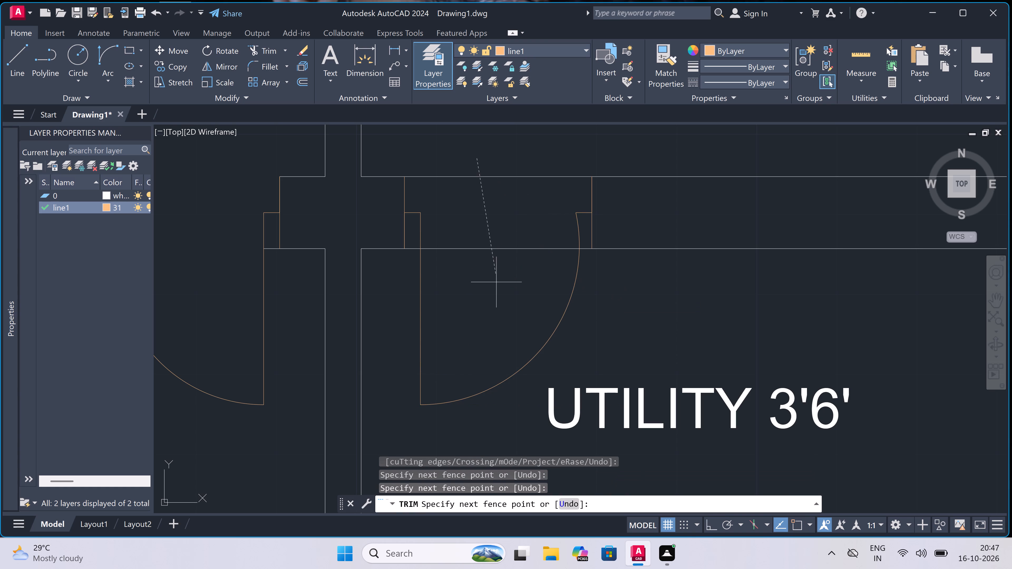
click(498, 301)
key(Escape)
Draw the hinge jamb across the right bedroom–balcony wall near its left end, with a 2" stop from its midpoint and 2' leaf into the balcony.
scroll(475, 293, down, 4)
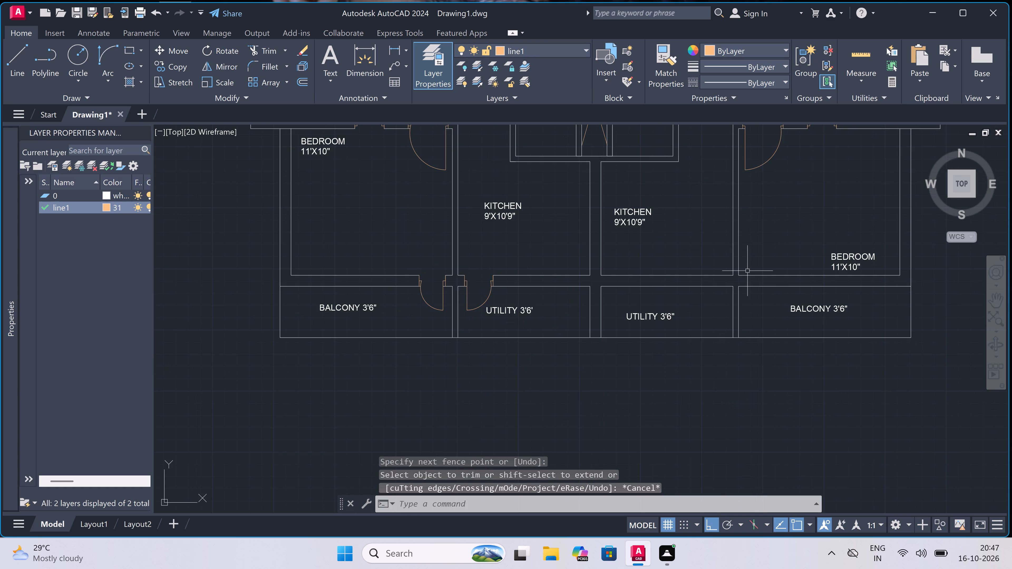
scroll(763, 268, up, 2)
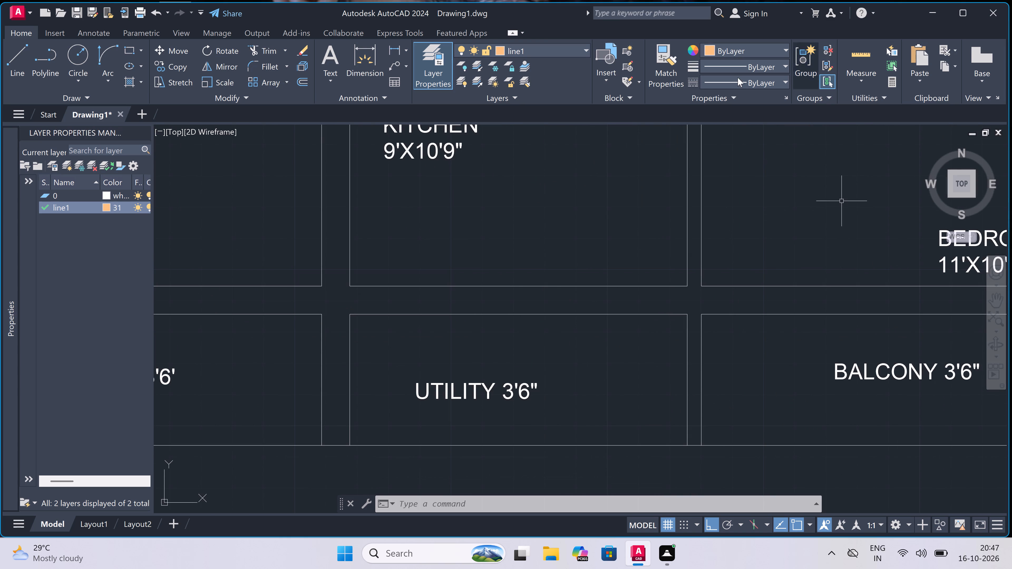
scroll(605, 217, down, 2)
scroll(649, 243, up, 4)
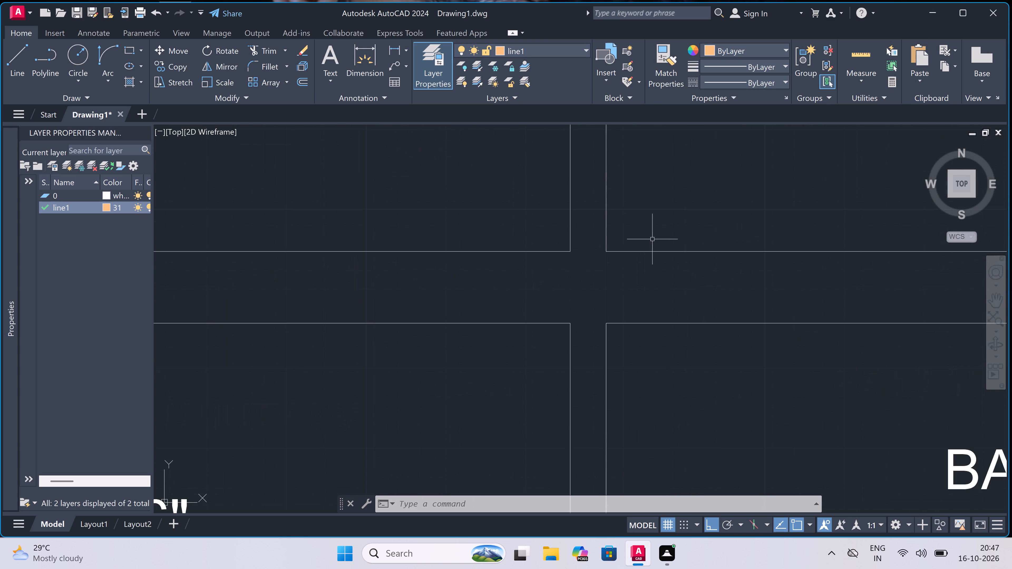
key(l)
key(space)
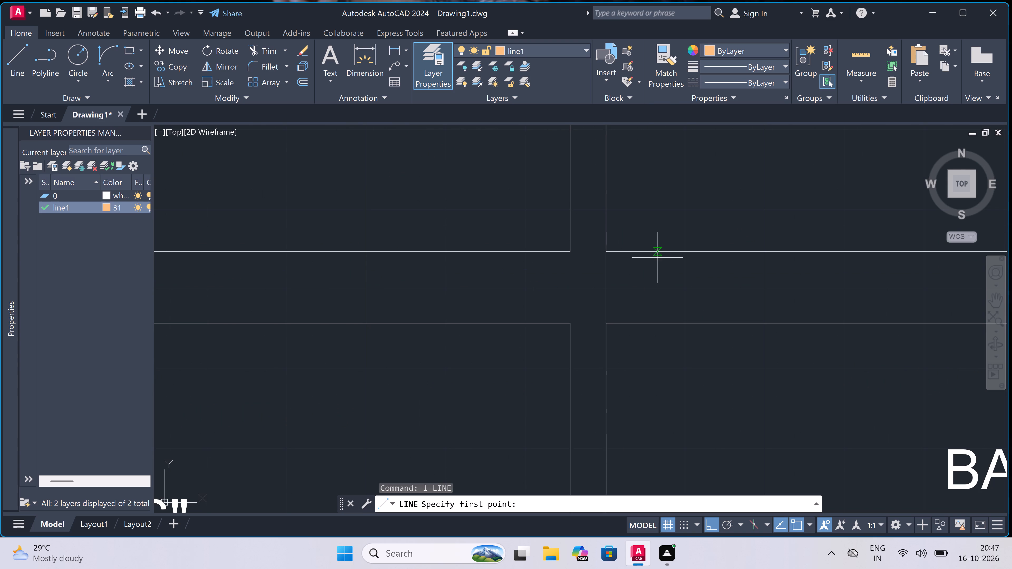
click(656, 255)
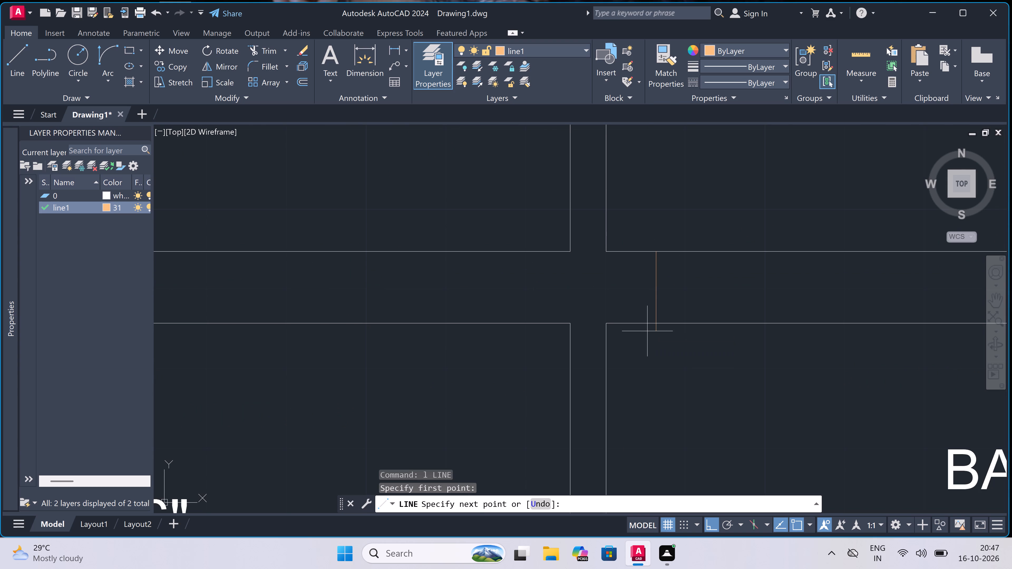
click(652, 324)
double_click(660, 283)
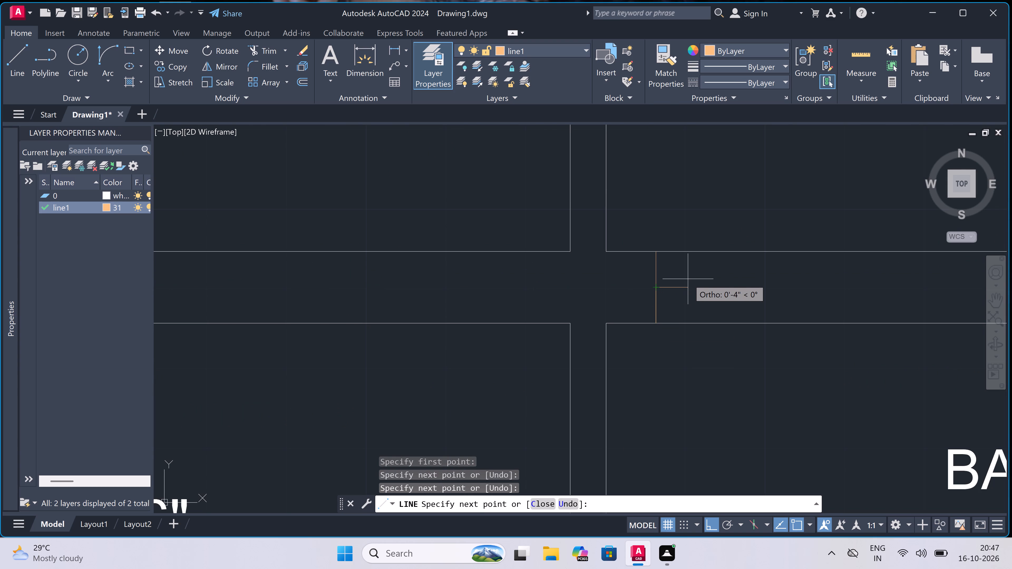
key(2)
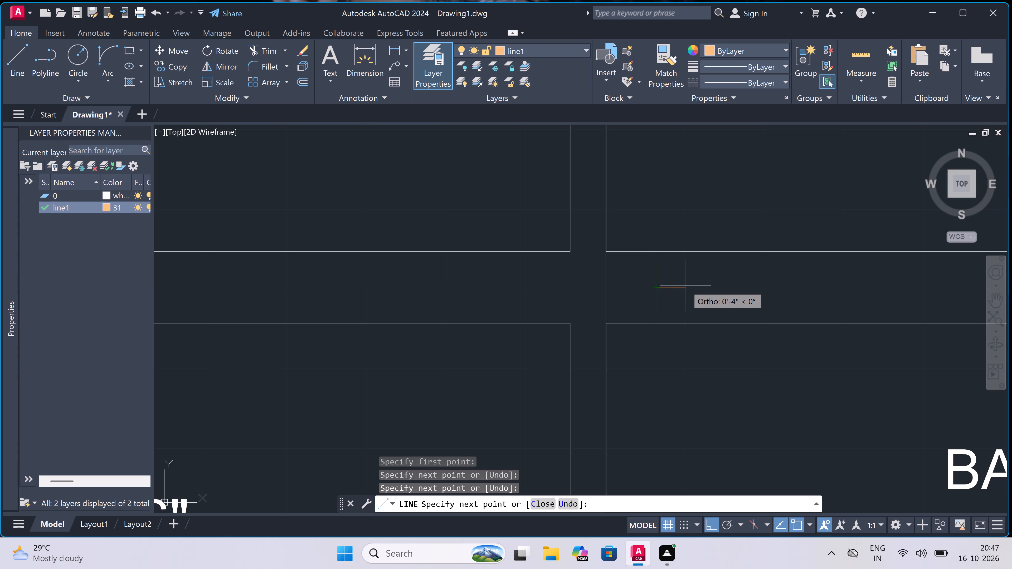
text(")
key(space)
scroll(683, 284, down, 1)
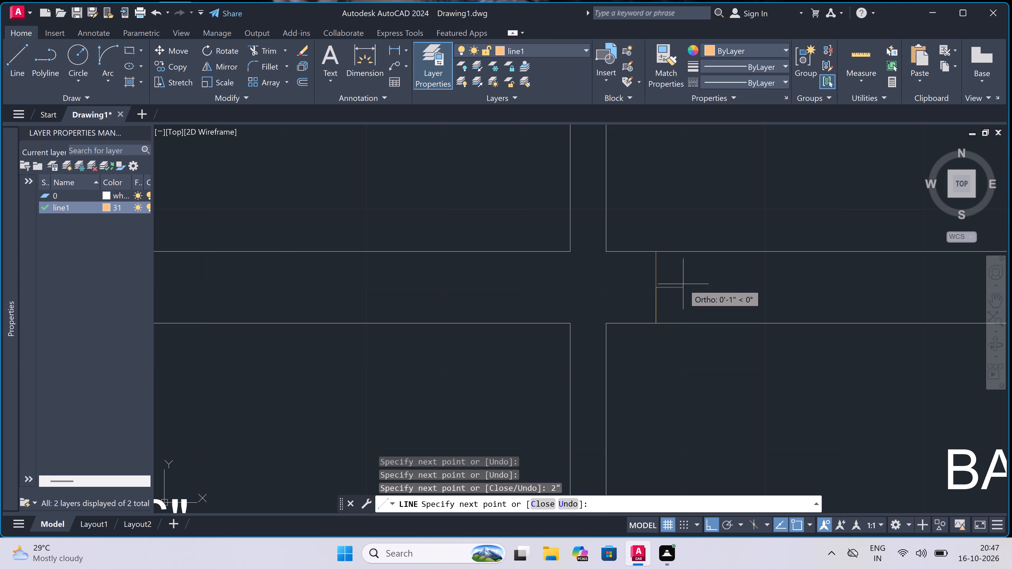
scroll(683, 284, down, 1)
text(2')
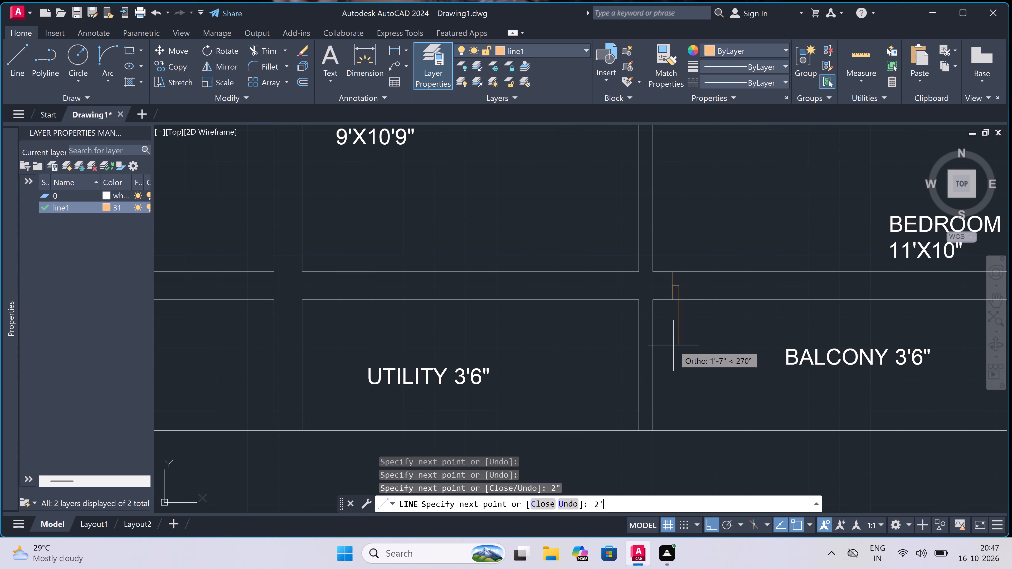
key(space)
key(Escape)
Draw the opposite jamb line across the right bedroom–balcony wall, with a 2" stop from its midpoint toward the leaf.
key(space)
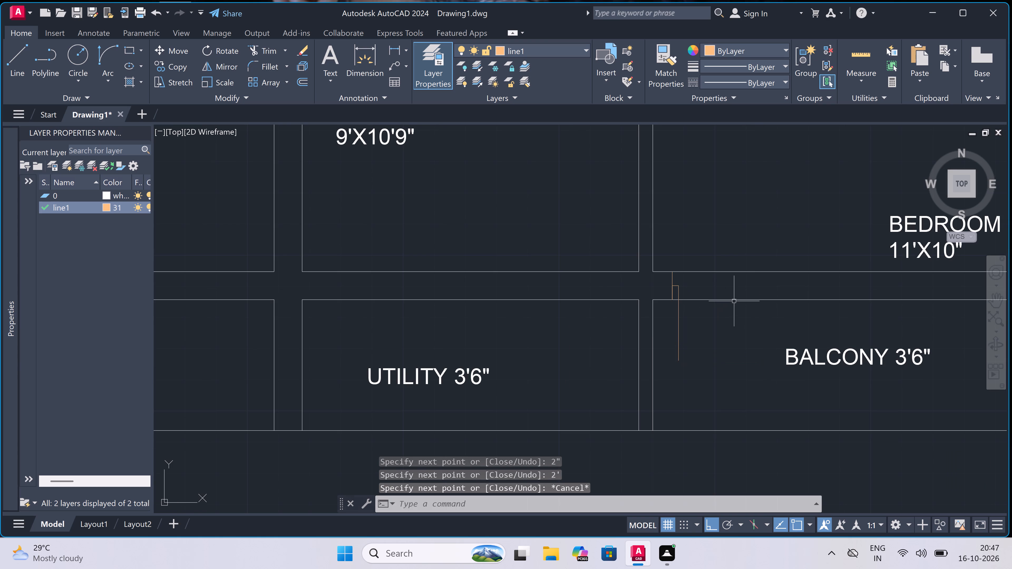
scroll(747, 302, up, 1)
click(753, 298)
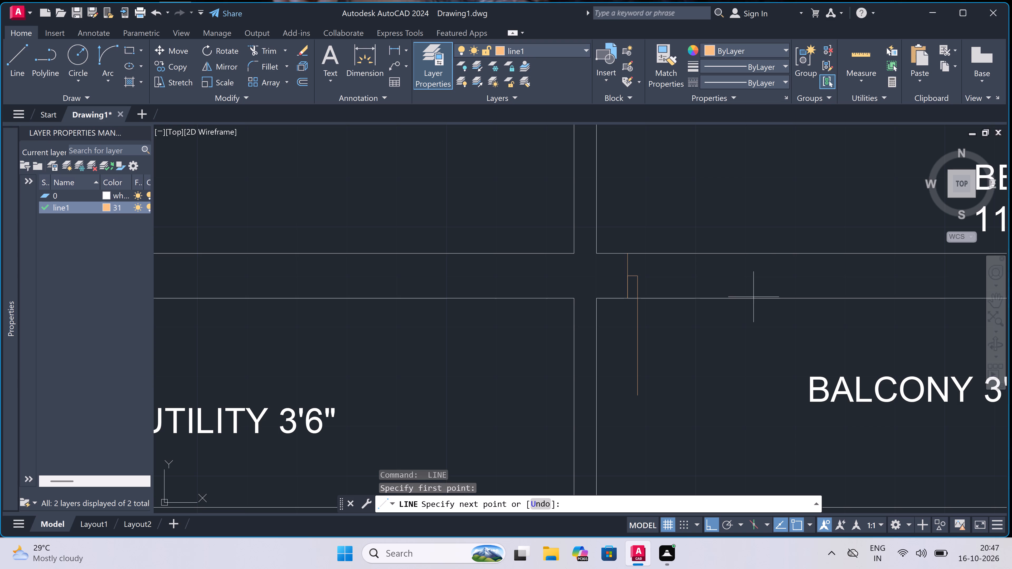
click(746, 252)
key(ctrl+z)
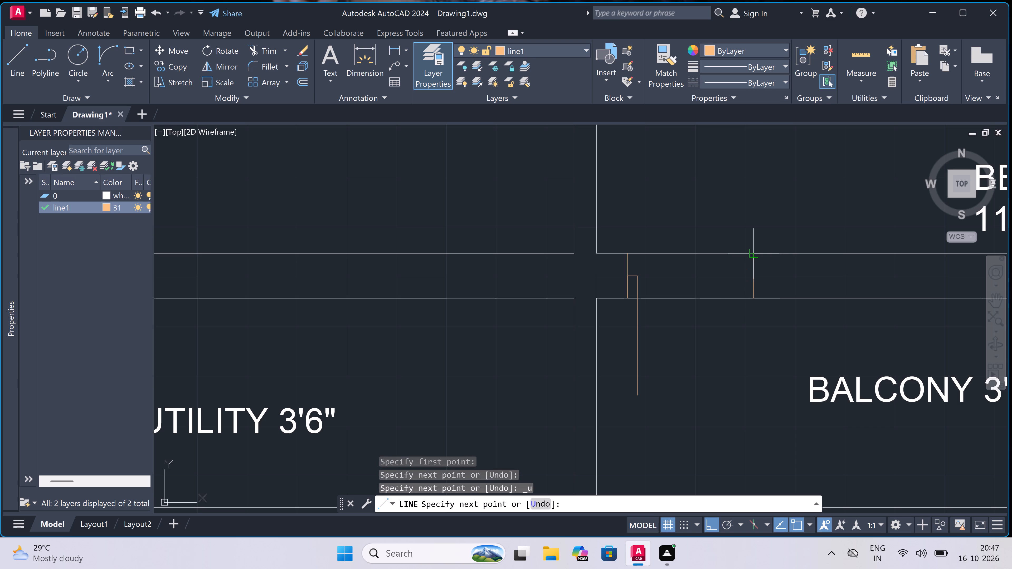
double_click(756, 254)
click(755, 273)
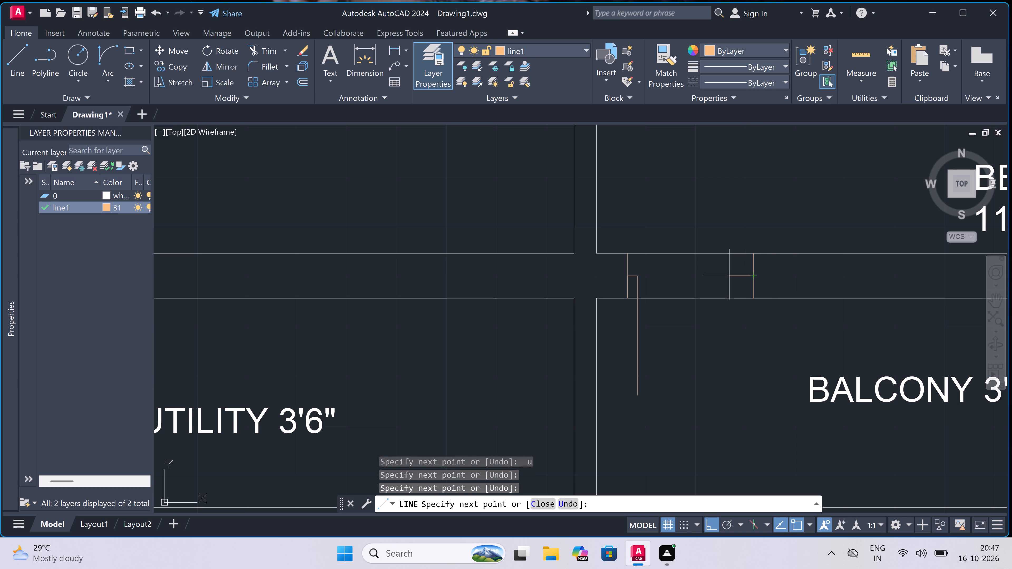
key(2)
key(shift+quotedbl)
key(space)
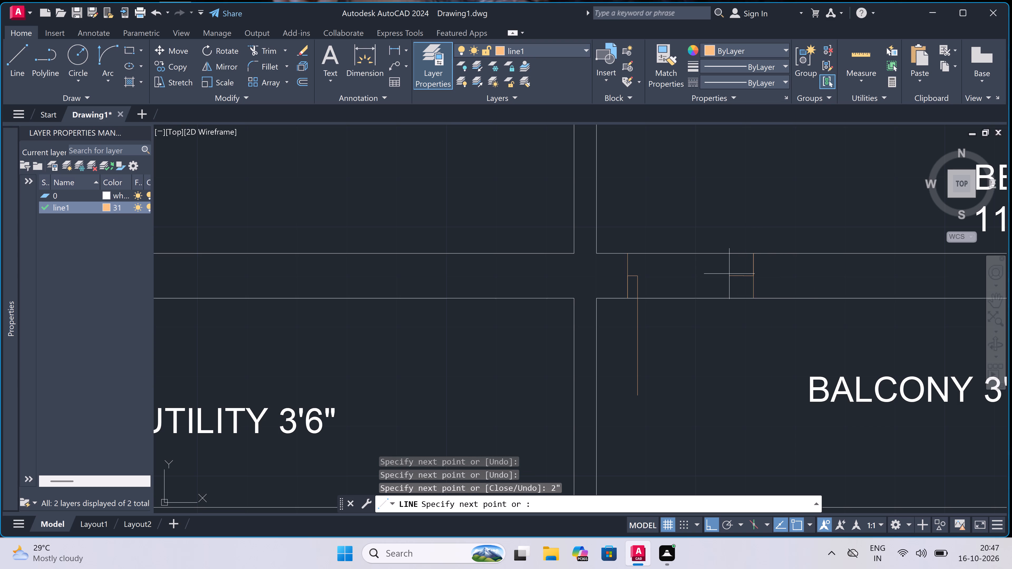
key(Escape)
Draw a start-end-direction swing arc from the right balcony leaf's free end to the end of the opposite jamb's stop.
click(111, 46)
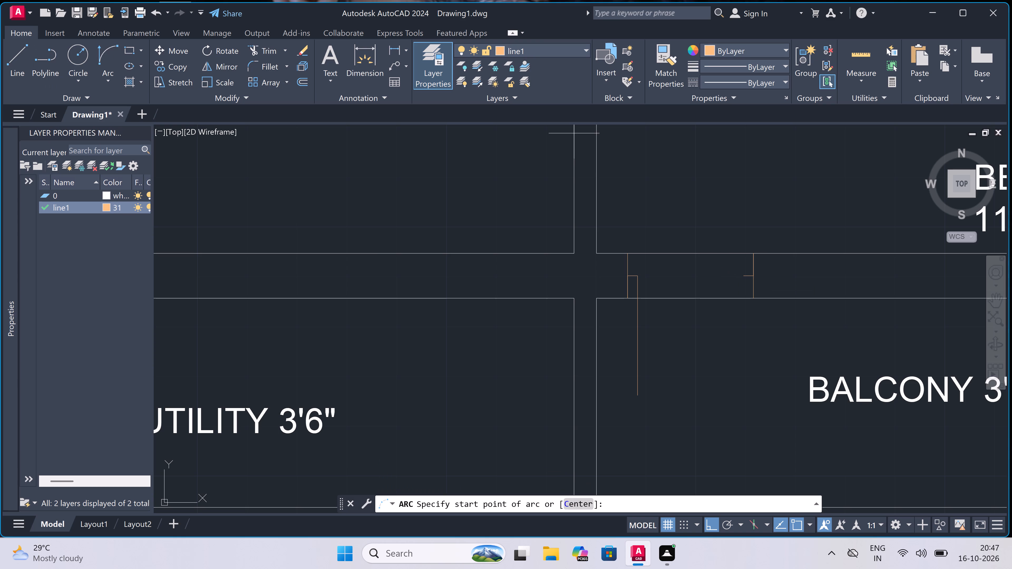
click(640, 398)
click(740, 273)
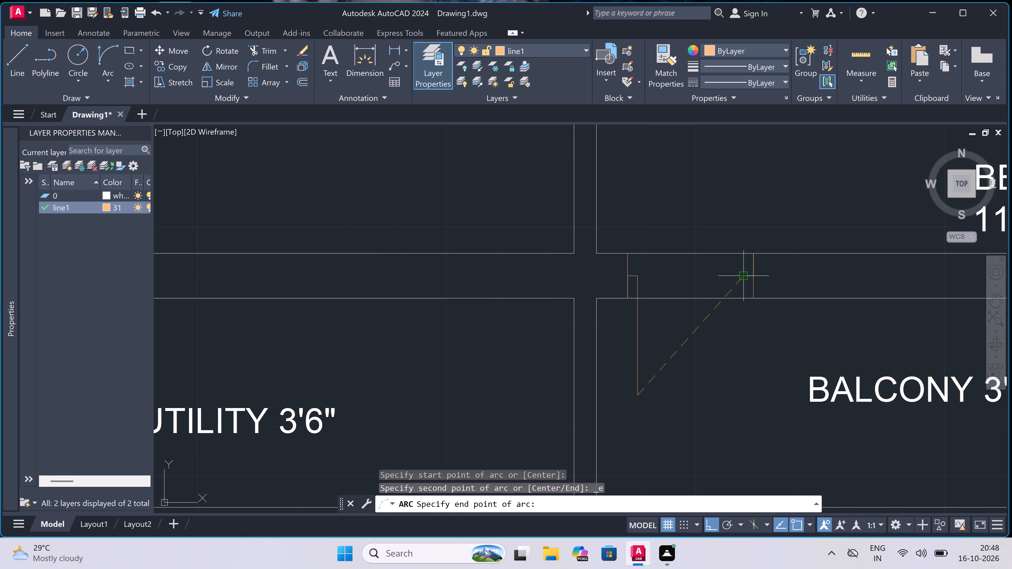
click(736, 350)
Trim both wall lines across the right balcony's door opening.
key(t)
key(r)
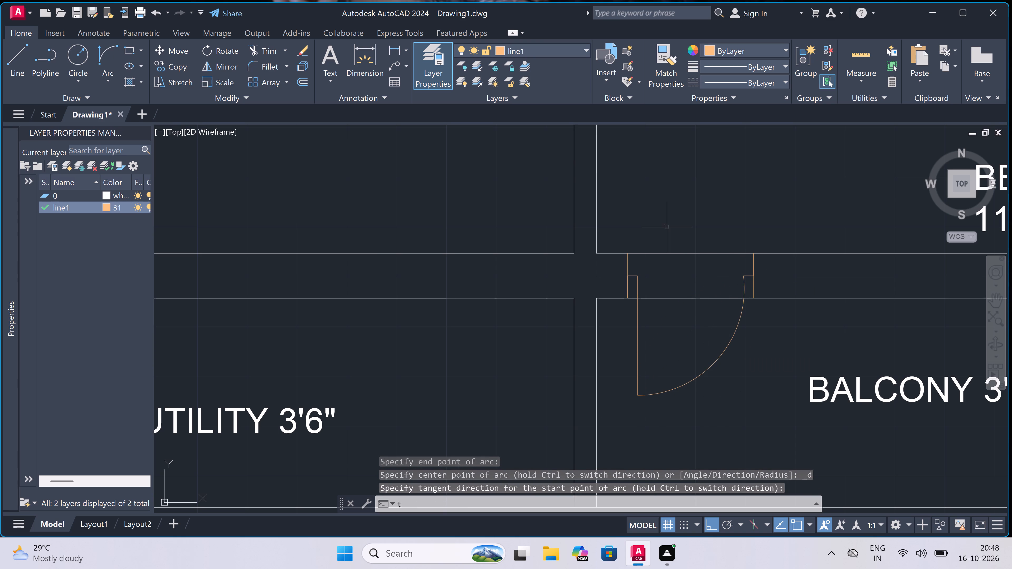
drag(674, 197, 674, 203)
key(space)
drag(660, 339, 663, 330)
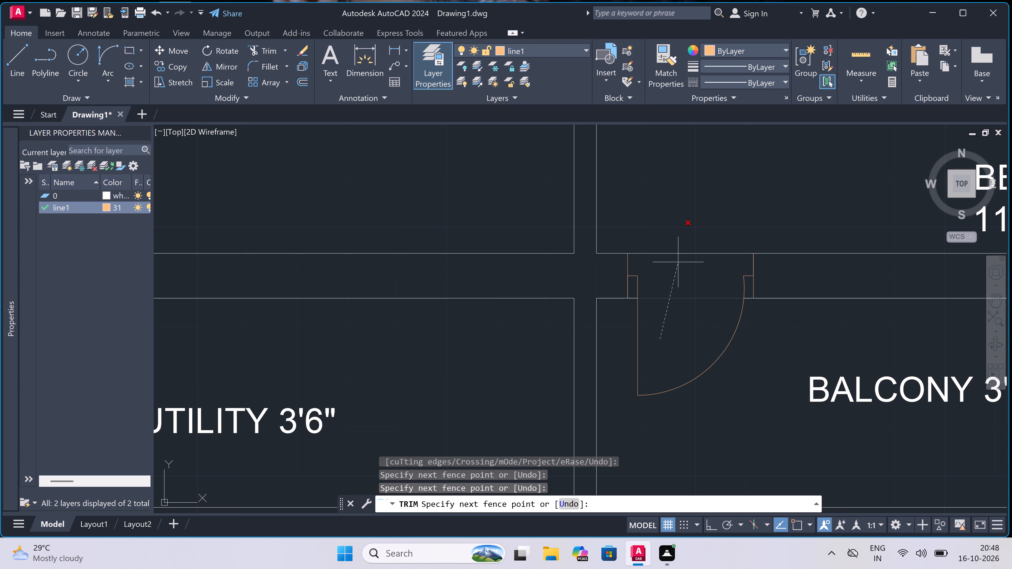
click(684, 218)
key(Escape)
Draw the hinge jamb across the right kitchen–utility wall near its right end, with a 2" stop from its midpoint and 2' leaf into the utility.
scroll(683, 224, down, 2)
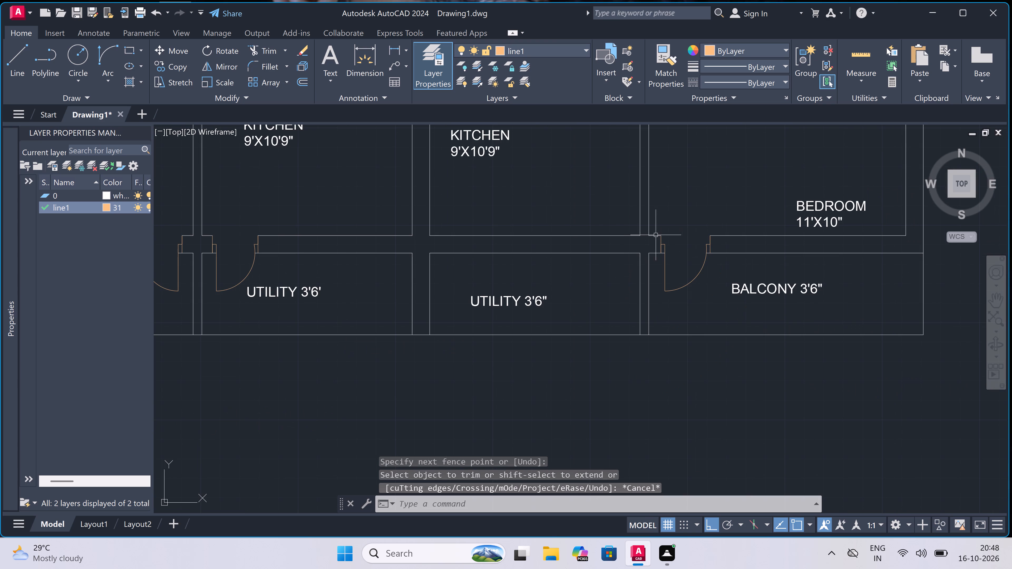
scroll(639, 232, up, 3)
key(l)
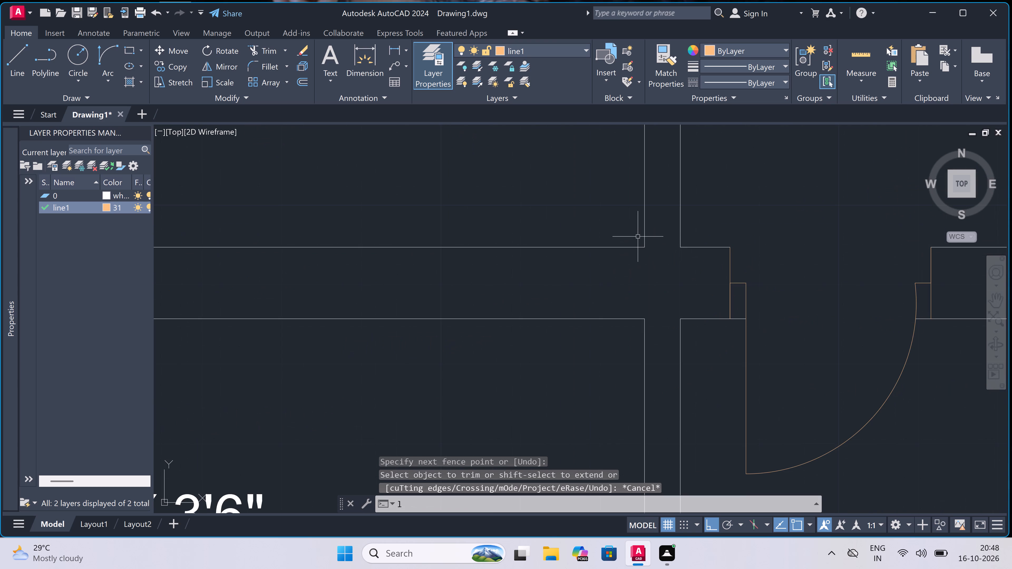
key(space)
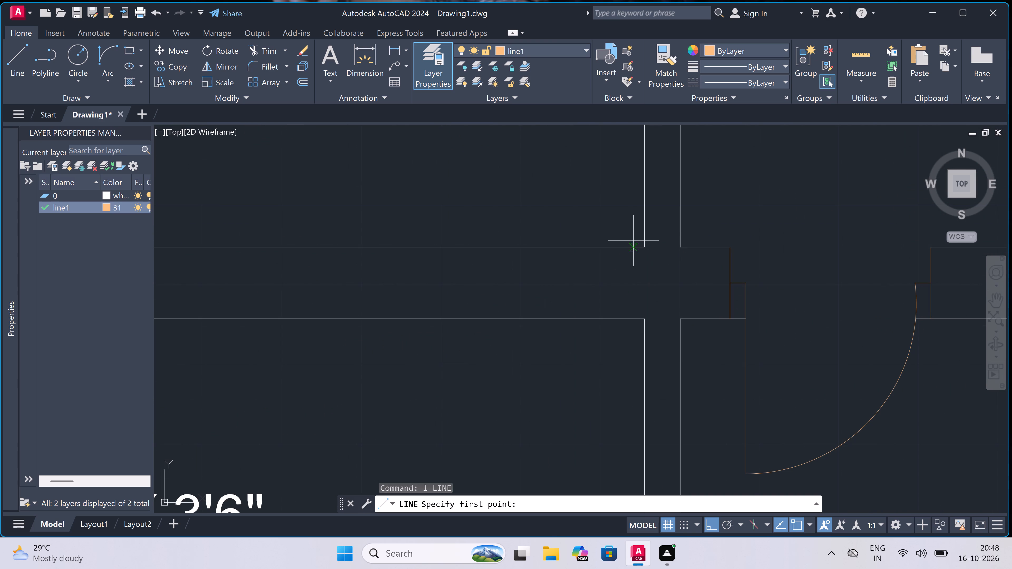
click(606, 248)
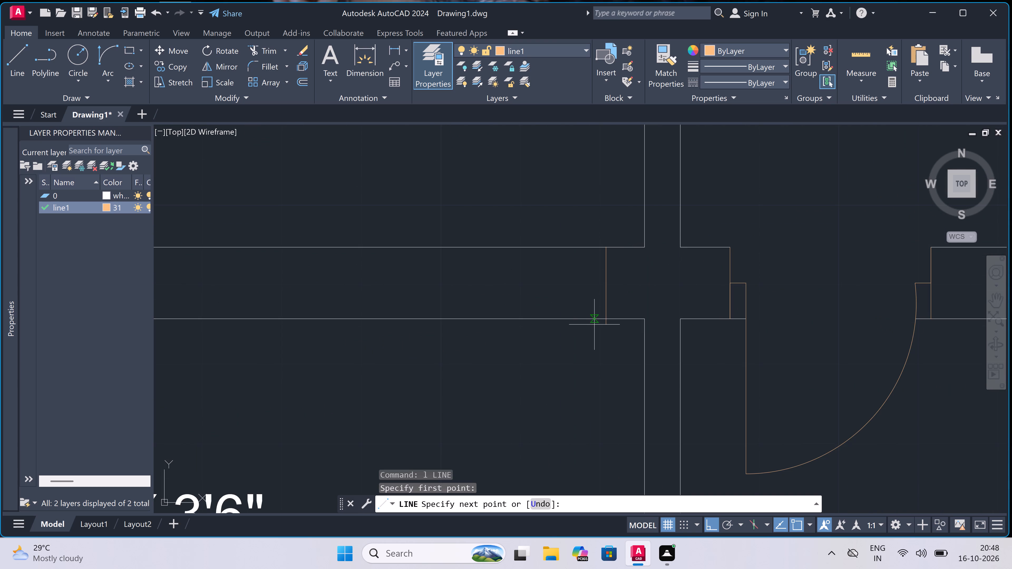
click(604, 315)
click(605, 281)
text(2")
key(space)
scroll(560, 282, down, 2)
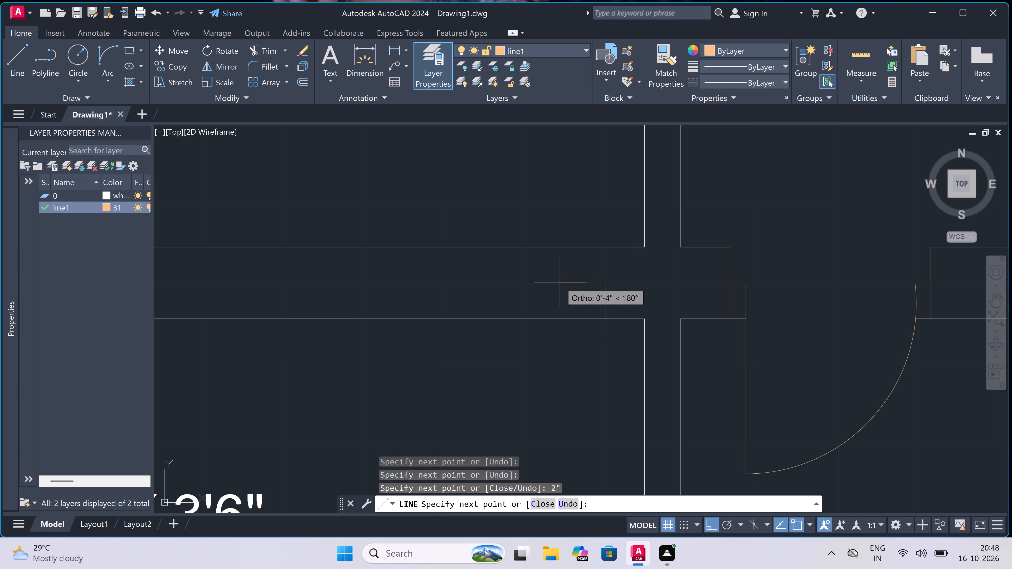
text(2')
key(space)
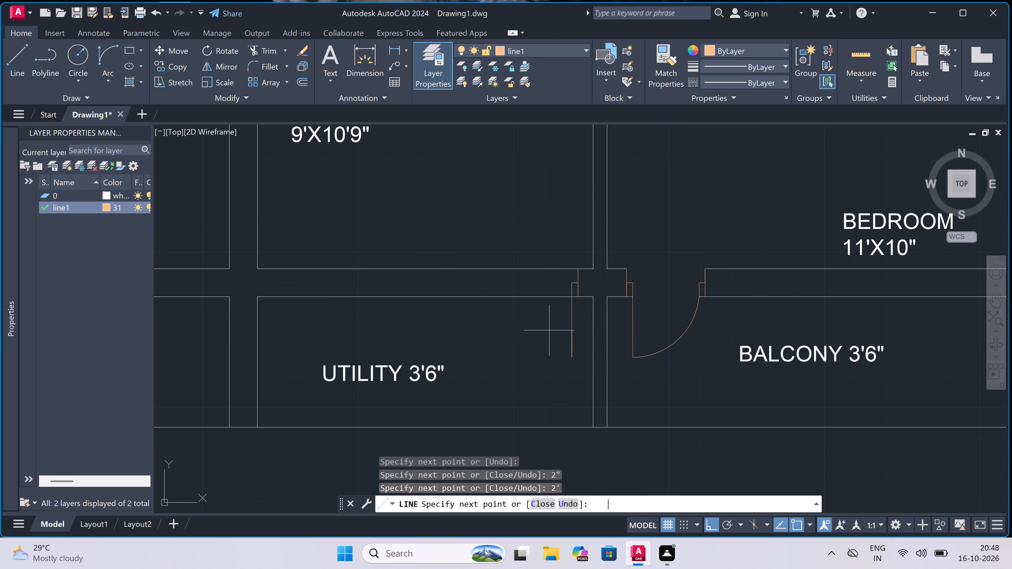
key(Escape)
Draw the opposite jamb line across the right kitchen–utility wall, with a 2" stop from its midpoint toward the leaf.
key(space)
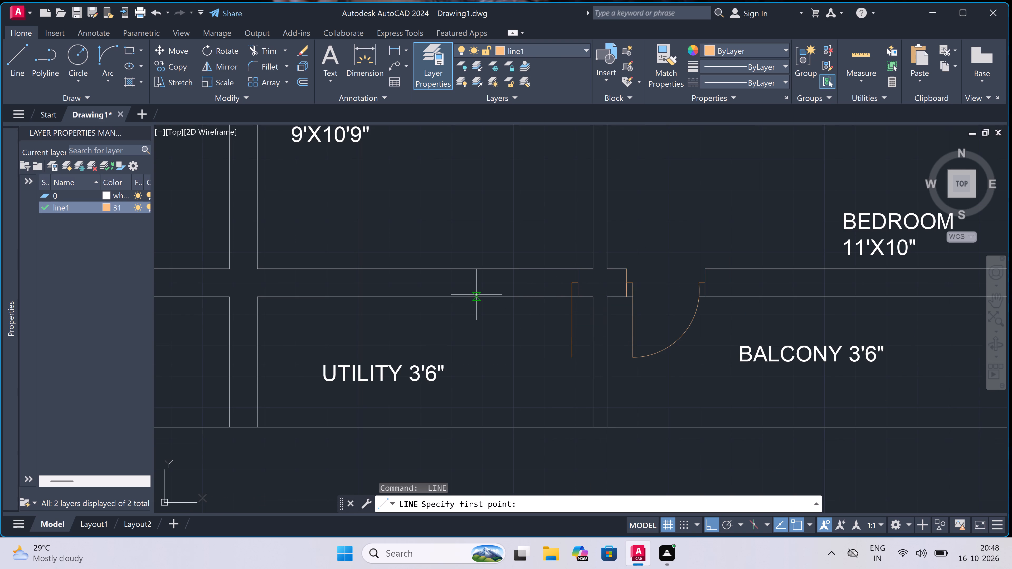
click(490, 299)
click(485, 269)
click(489, 280)
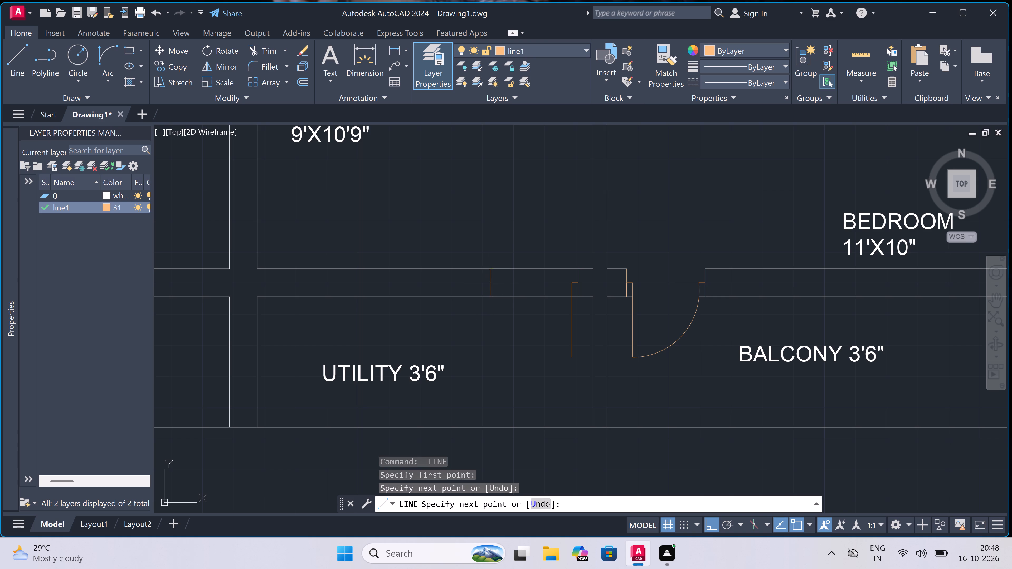
text(2")
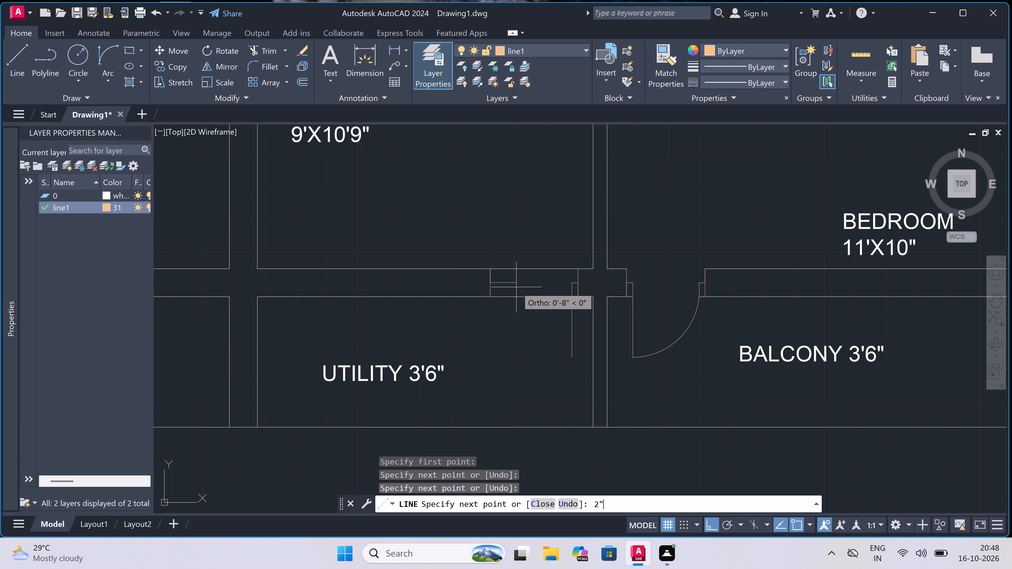
key(space)
key(Escape)
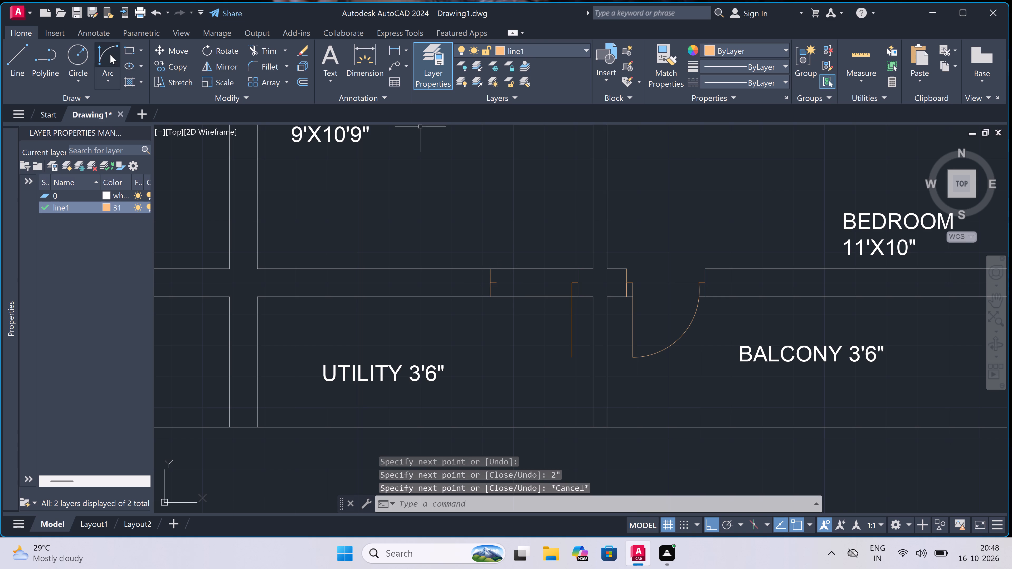
Draw a start-end-direction swing arc from the right utility leaf's free end to the end of the opposite jamb's stop.
click(105, 52)
scroll(532, 350, up, 1)
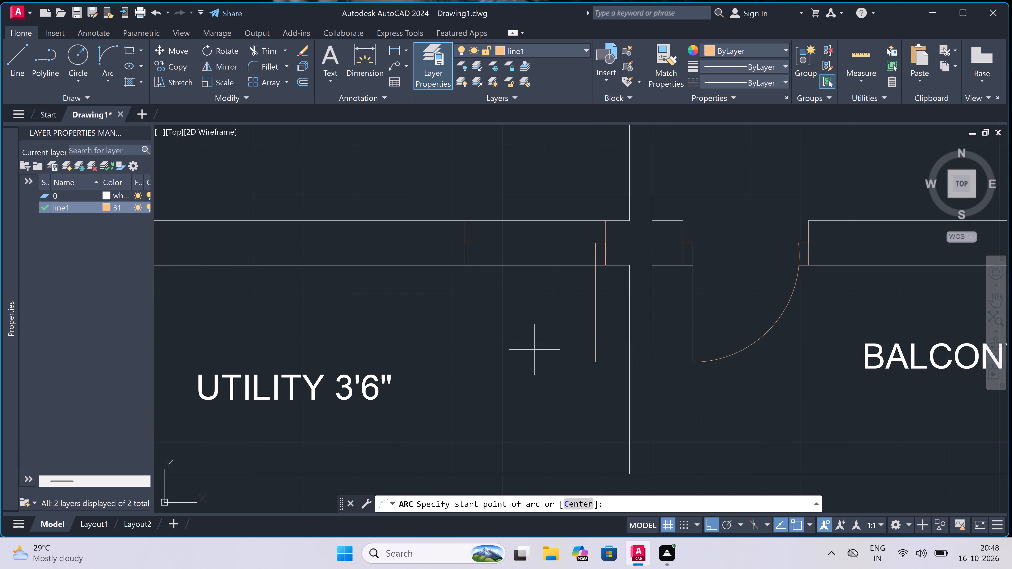
click(591, 363)
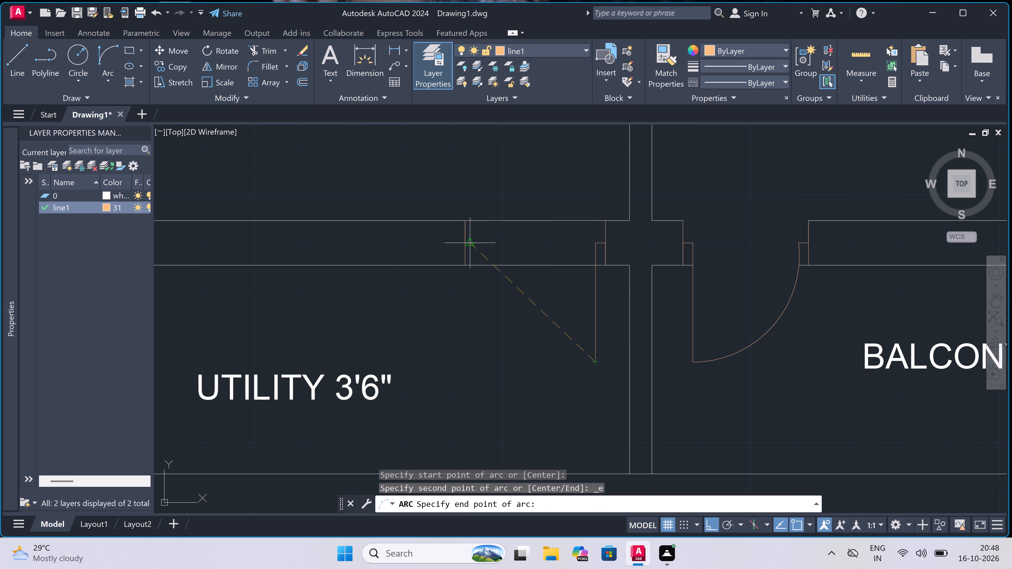
click(478, 245)
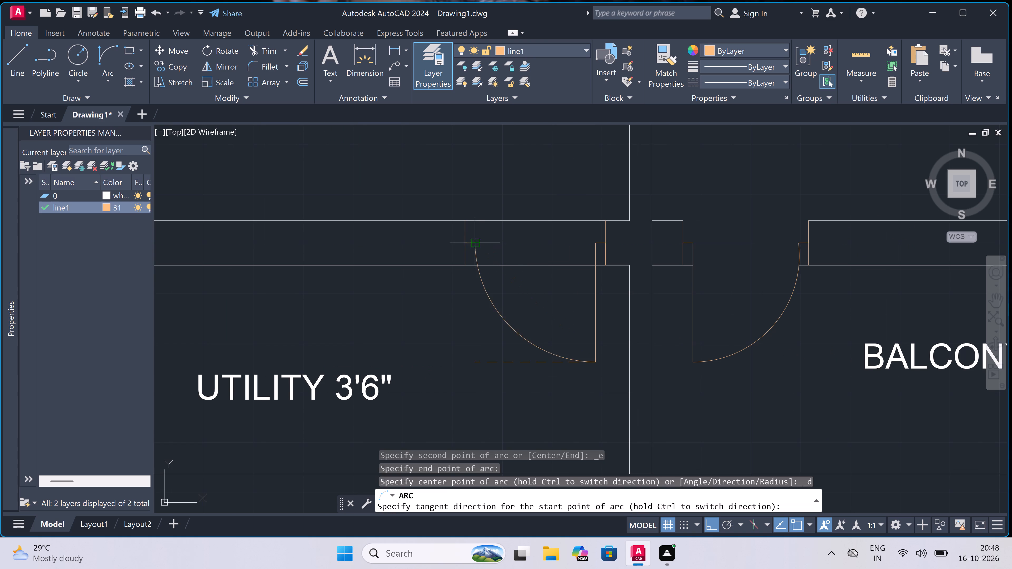
double_click(444, 284)
Trim both wall lines across the right utility's door opening.
key(t)
key(r)
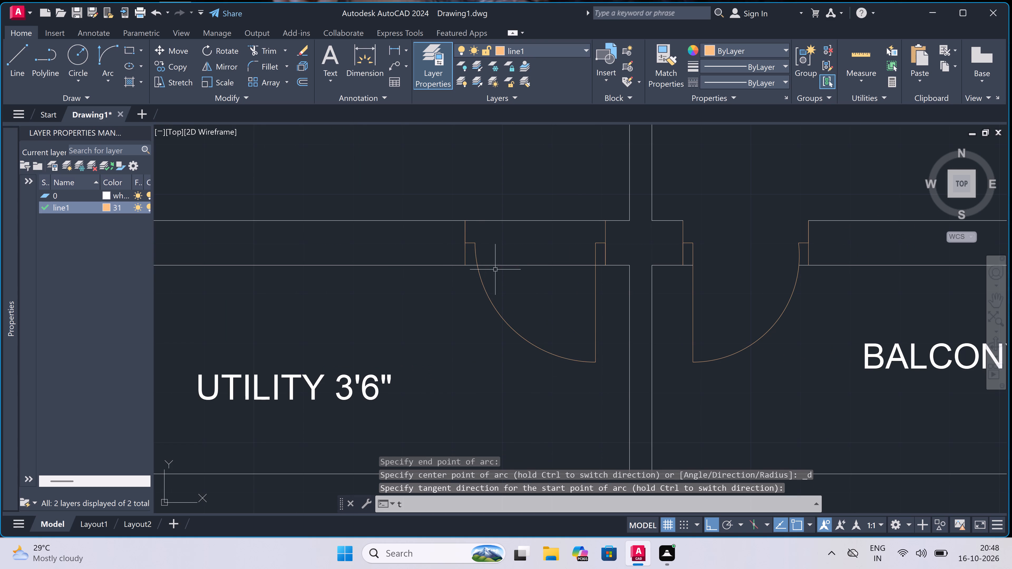
key(space)
click(581, 195)
click(559, 288)
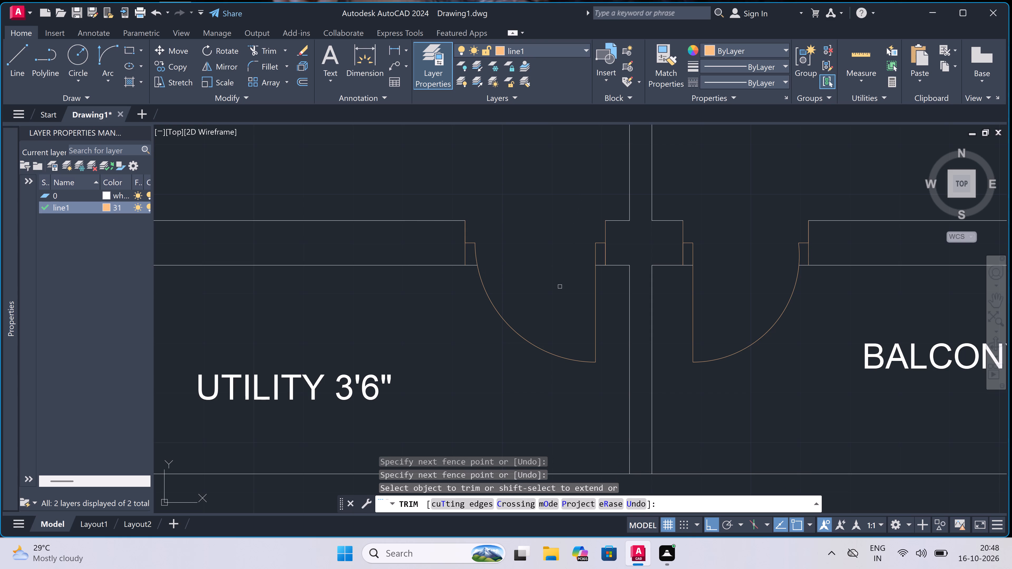
key(Escape)
Examine the whole floor plan and the toilets beside the entrance lobby for doors still missing.
scroll(561, 288, down, 5)
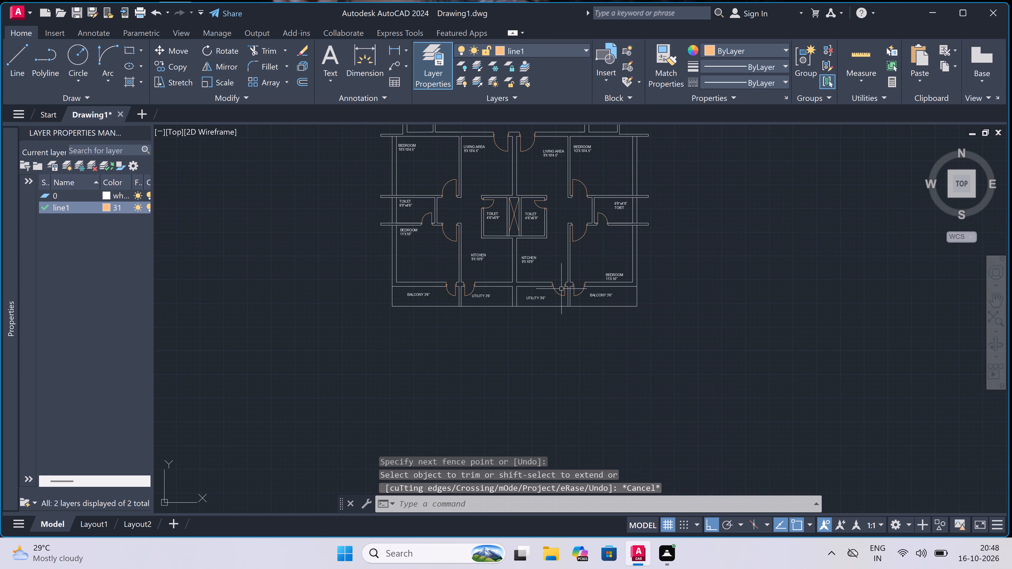
scroll(563, 291, down, 2)
scroll(562, 206, up, 1)
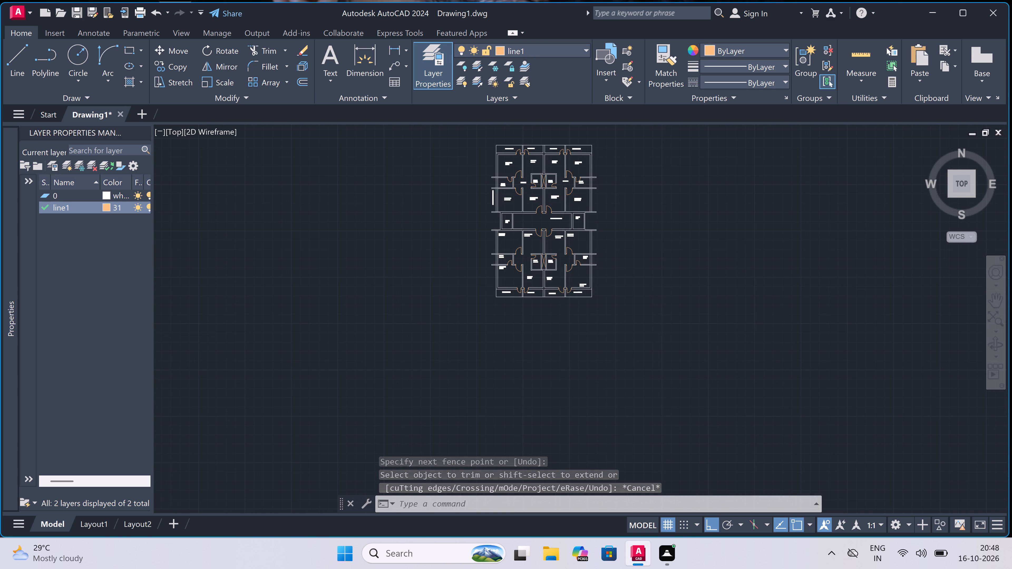
scroll(476, 217, up, 3)
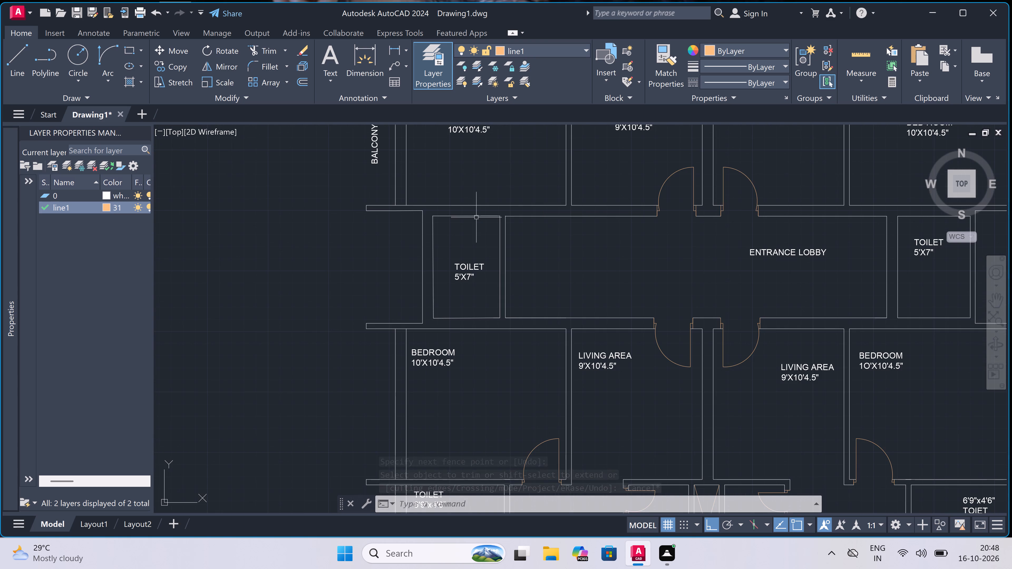
scroll(412, 259, up, 1)
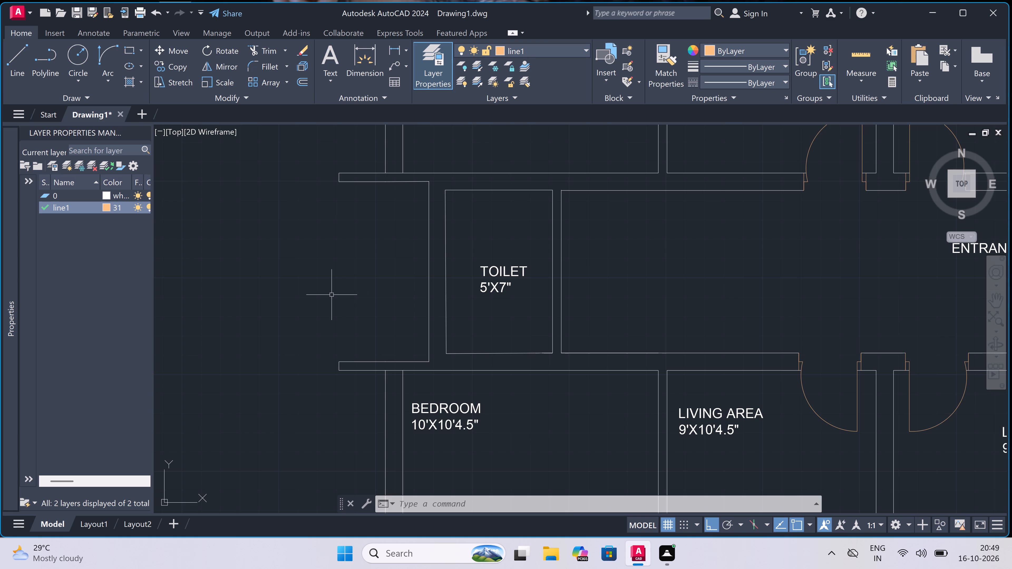
scroll(405, 280, down, 5)
scroll(405, 268, up, 2)
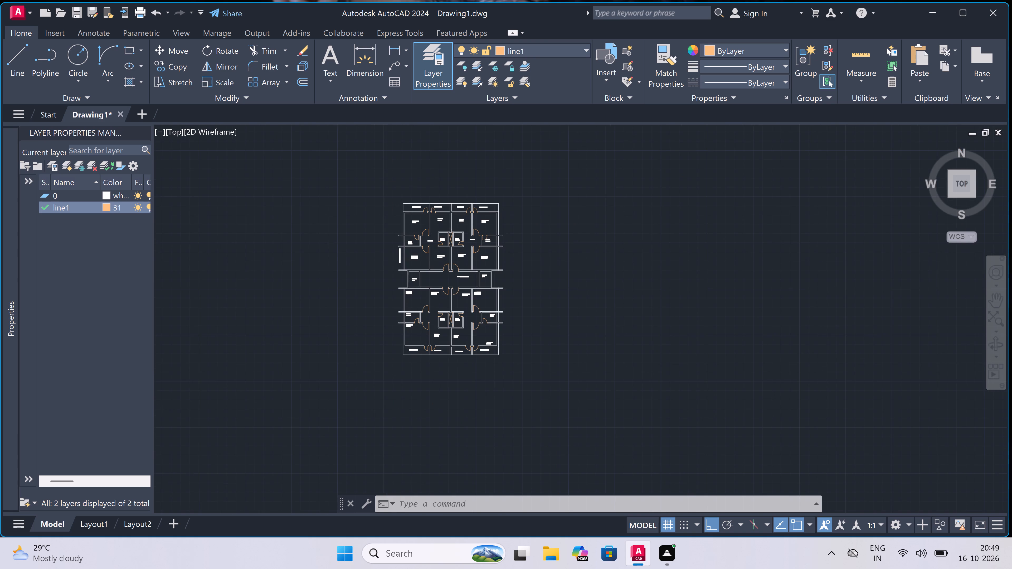
scroll(405, 268, up, 1)
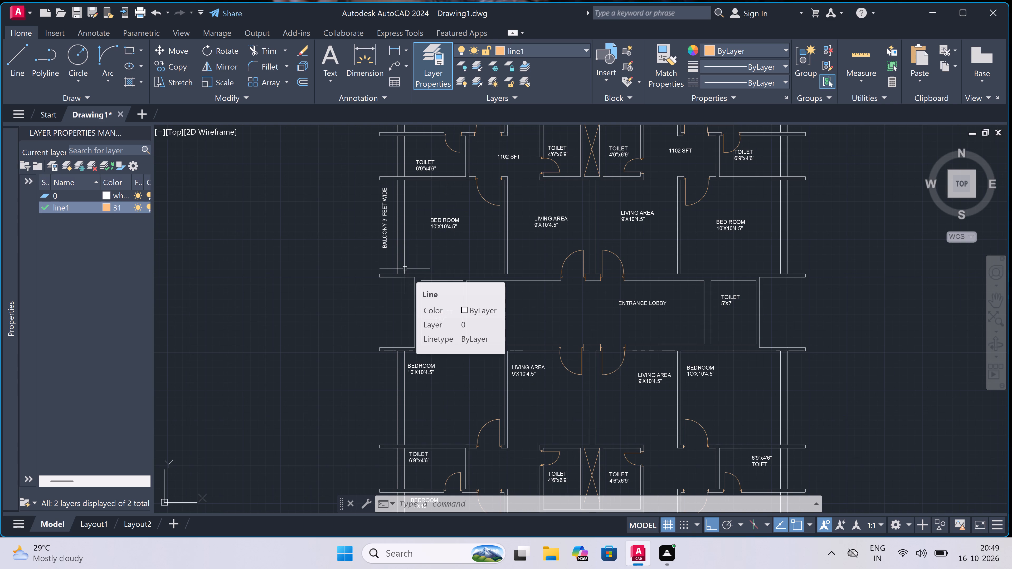
Draw the hinge jamb across the upper-left bedroom–lobby toilet wall near its left end, with a 2" stop from its midpoint and 2' leaf into the toilet.
scroll(420, 273, up, 2)
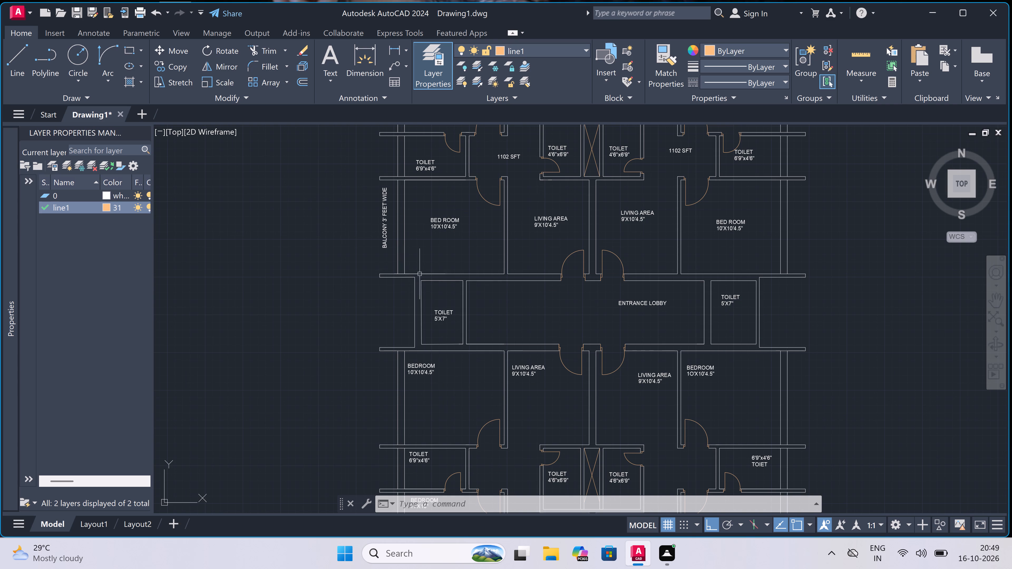
key(l)
key(space)
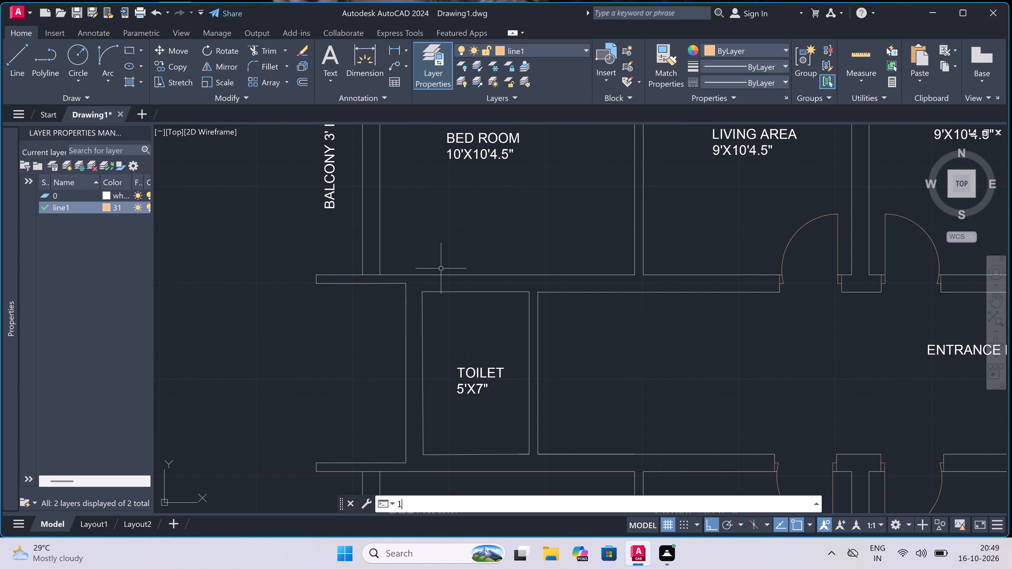
scroll(419, 289, up, 2)
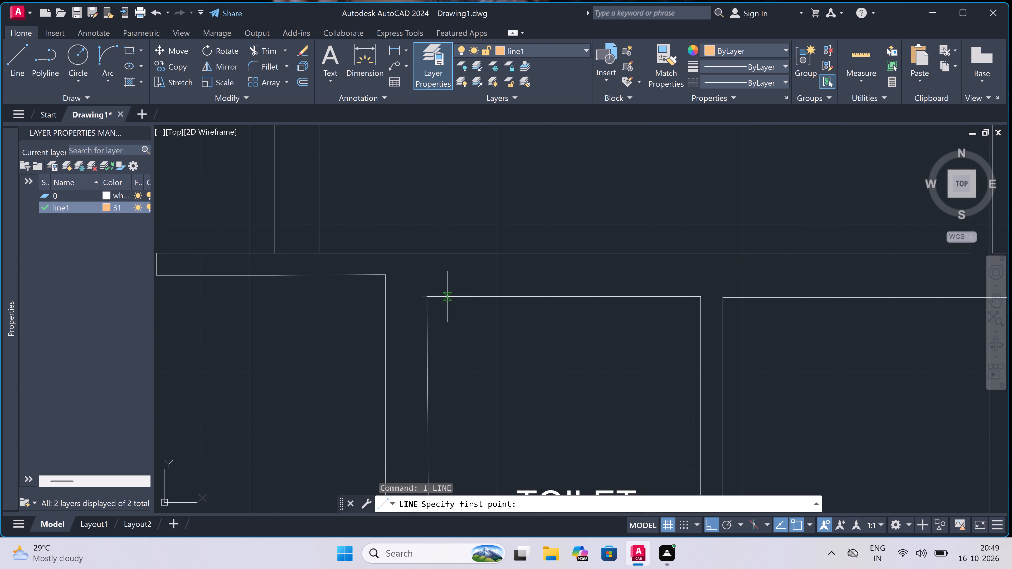
click(448, 296)
click(449, 258)
click(448, 280)
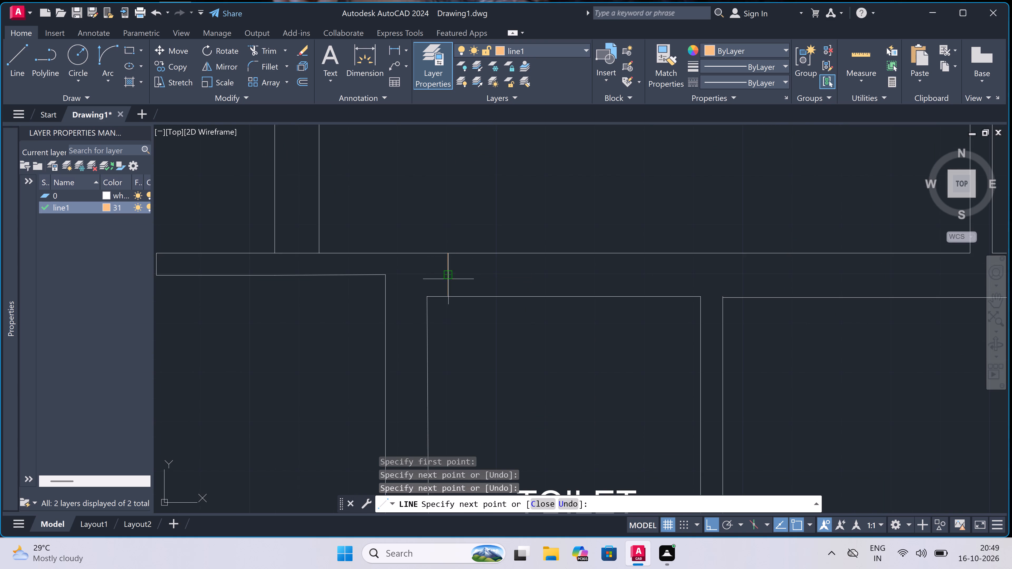
text(2")
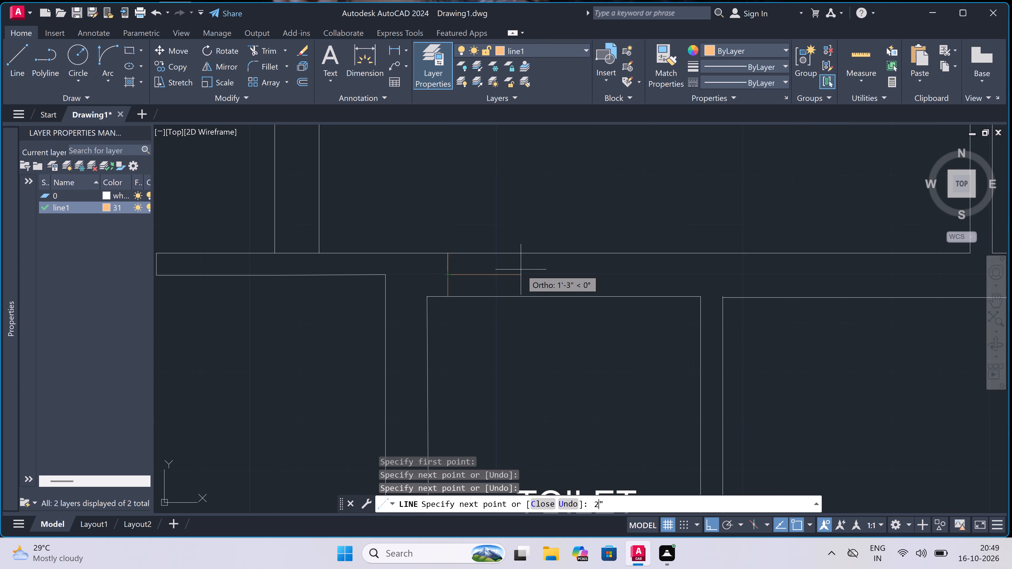
key(space)
text(2')
key(space)
key(Escape)
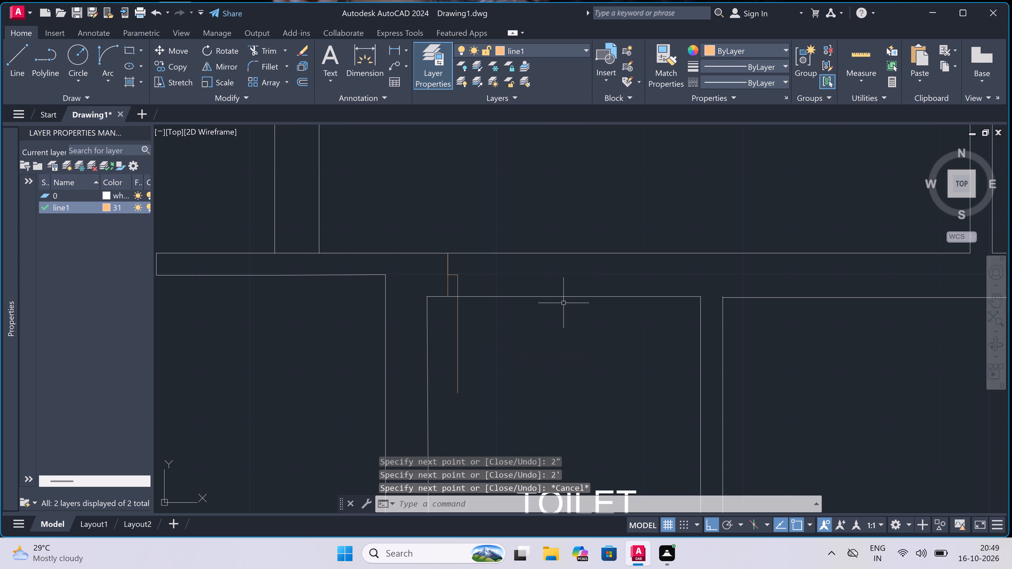
Draw the opposite jamb line across the upper-left bedroom–lobby toilet wall, with a 2" stop from its midpoint toward the leaf.
key(space)
click(559, 297)
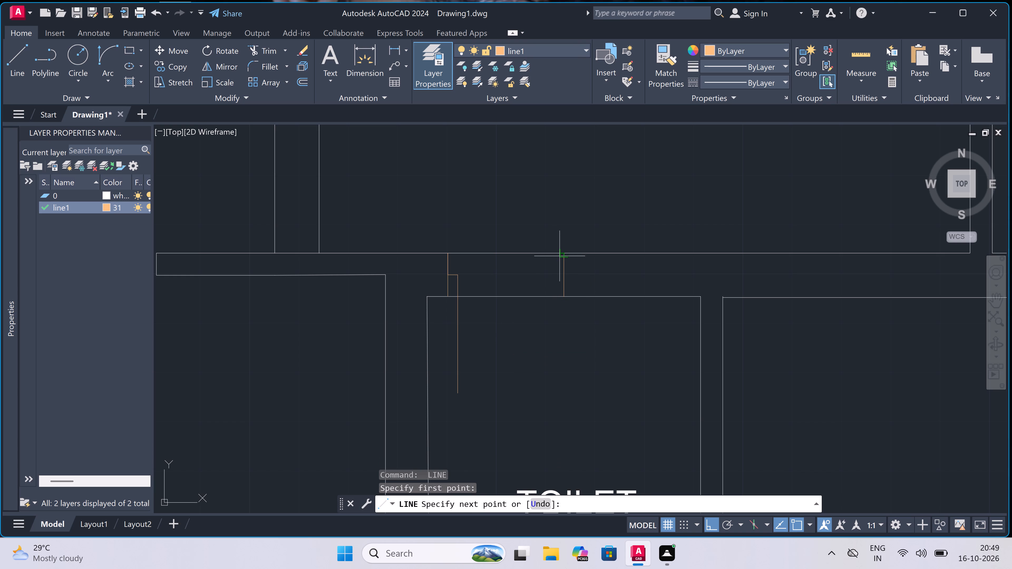
click(559, 256)
double_click(563, 276)
text(2")
key(space)
key(Escape)
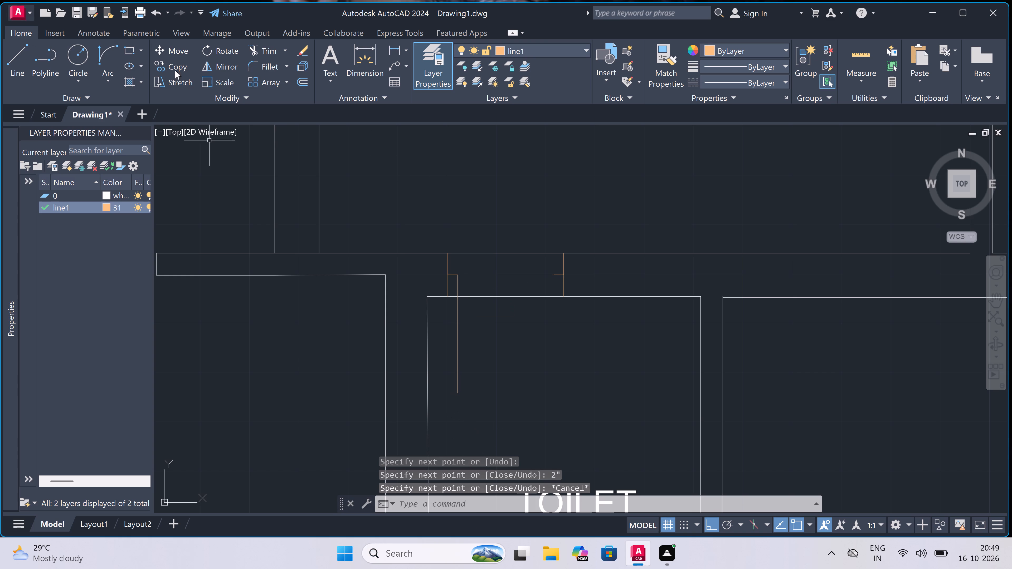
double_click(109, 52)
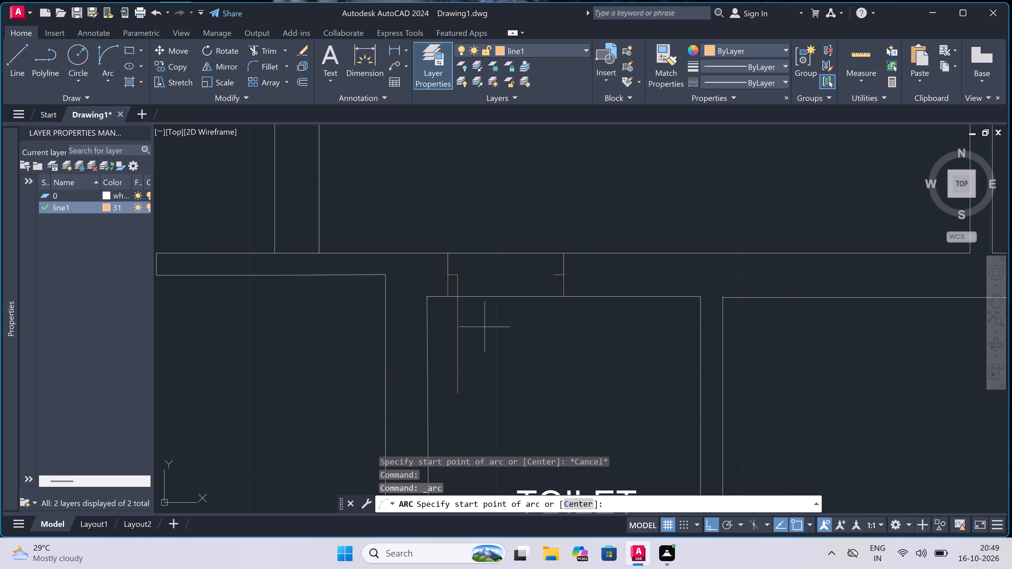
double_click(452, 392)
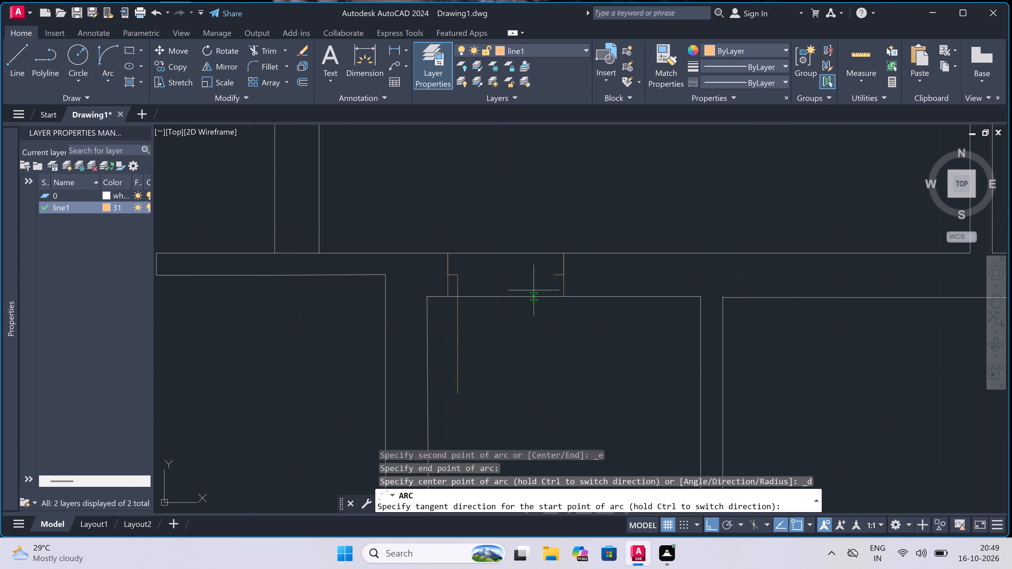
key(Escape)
Draw a three-point swing arc from the toilet leaf's free end through the opposite stop's end to a point in the bedroom above the hinge jamb.
key(space)
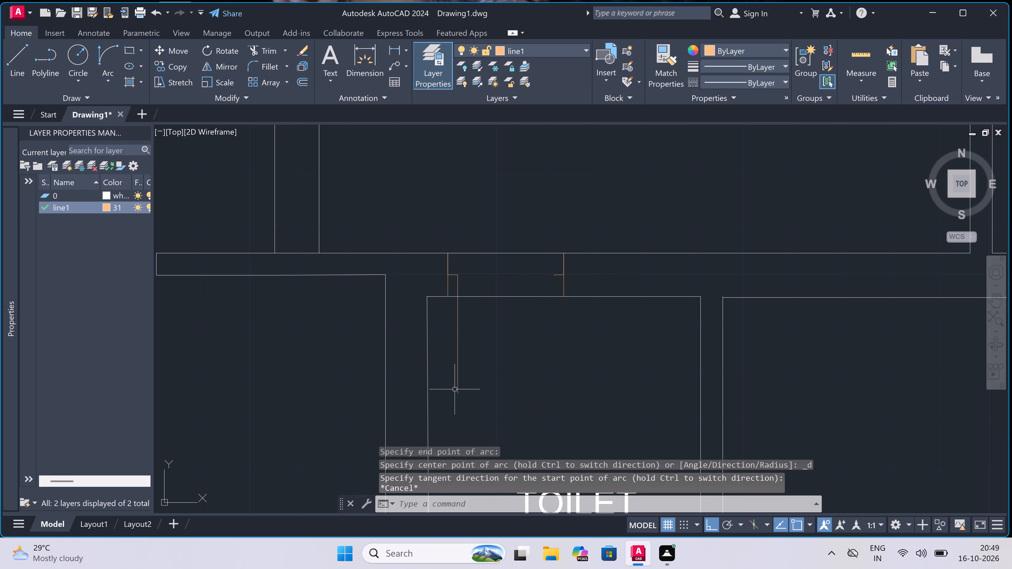
click(456, 394)
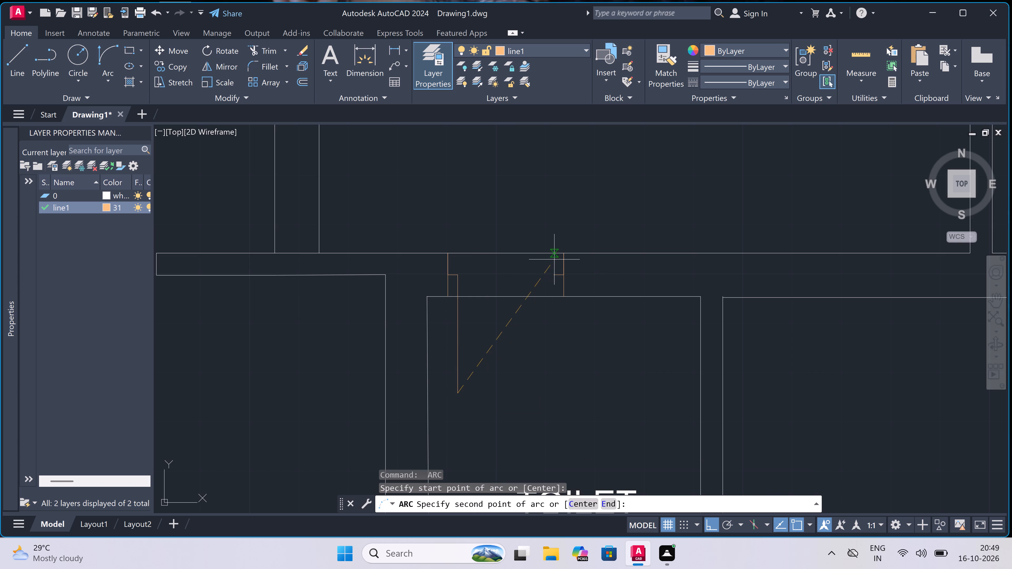
click(552, 274)
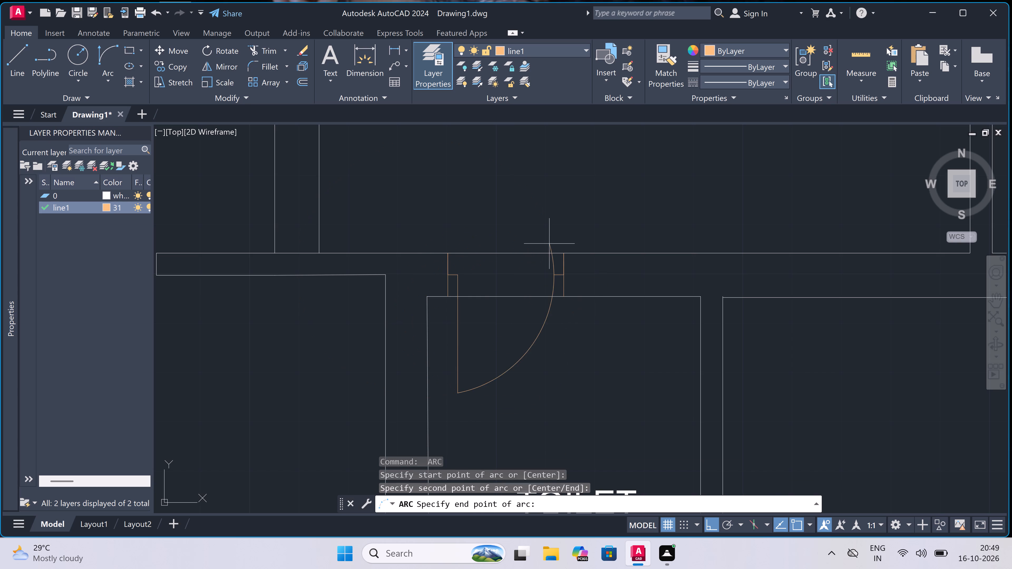
click(449, 208)
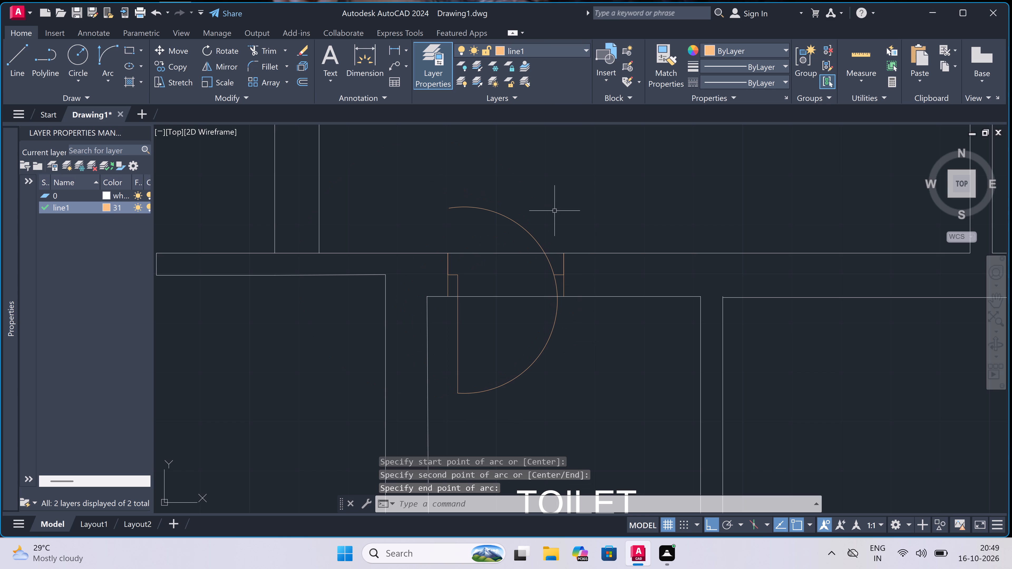
Trim the wall lines across the left lobby toilet's door opening and the swing arc's excess beyond the opposite stop.
text(tr)
key(space)
click(551, 212)
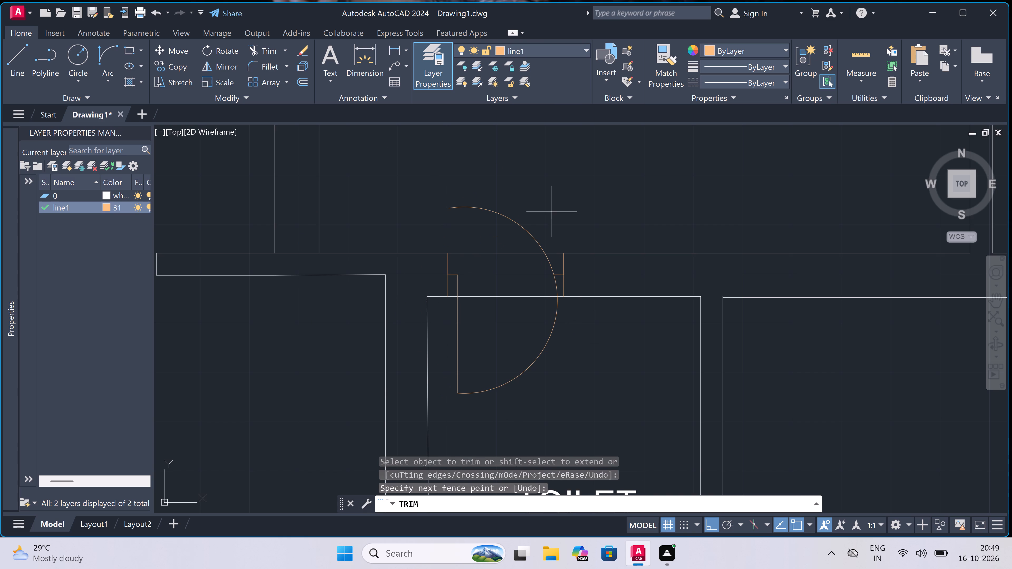
click(502, 359)
scroll(562, 264, up, 3)
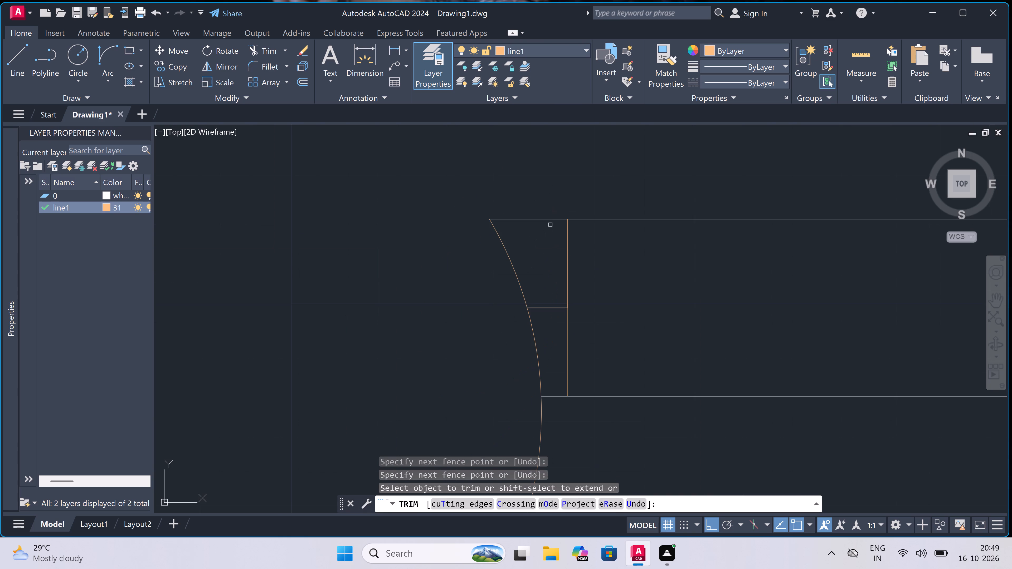
click(547, 210)
click(485, 306)
key(Escape)
scroll(485, 293, down, 3)
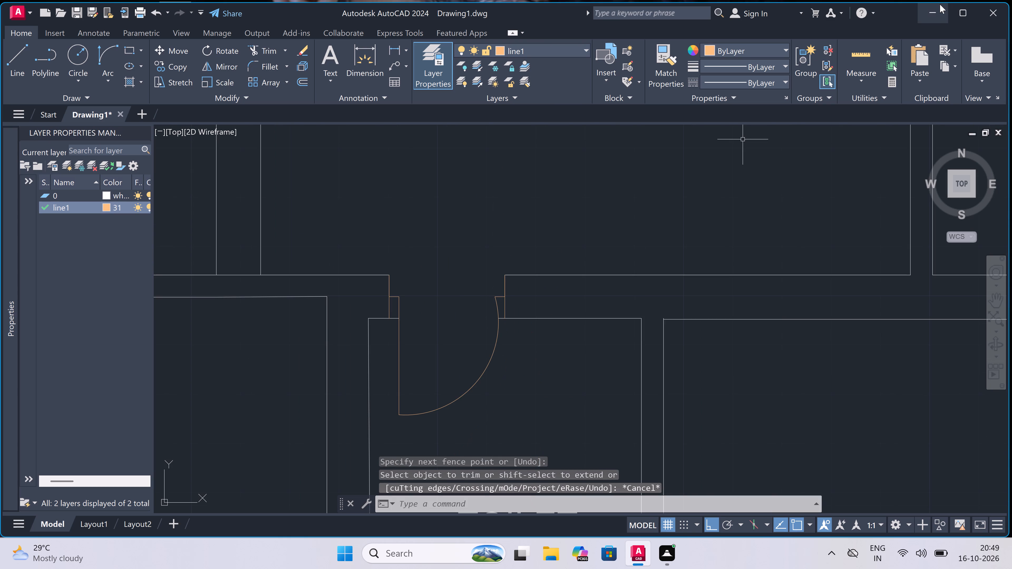